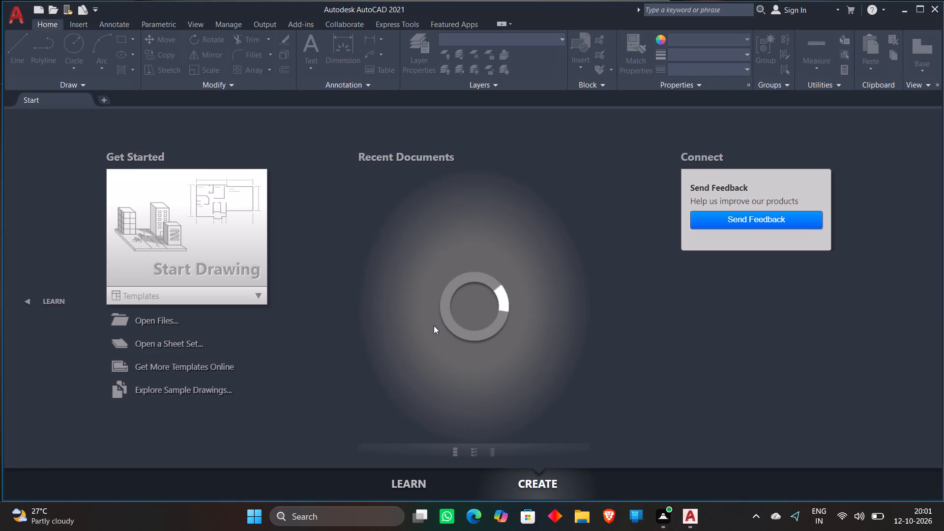
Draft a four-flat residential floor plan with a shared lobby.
Start a new blank drawing.
double_click(197, 230)
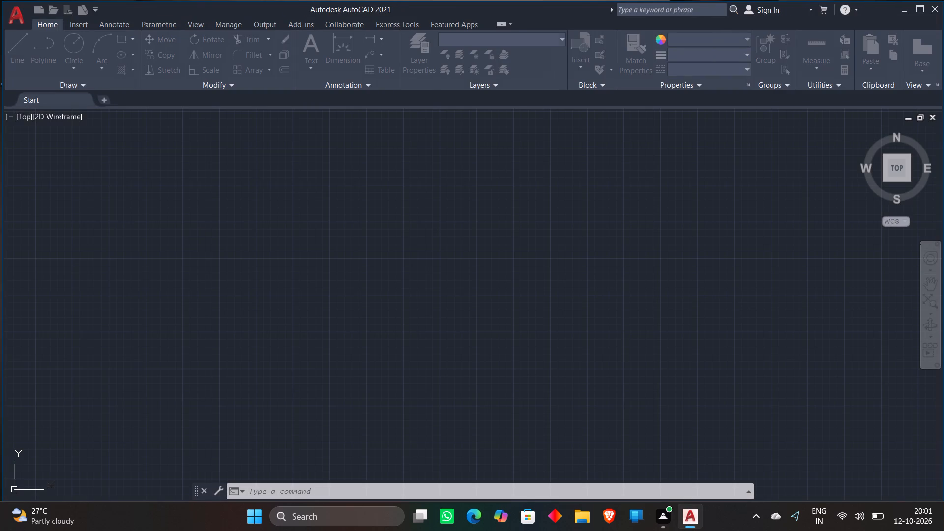
Turn on command logging with LOGFILEON.
type("LOG")
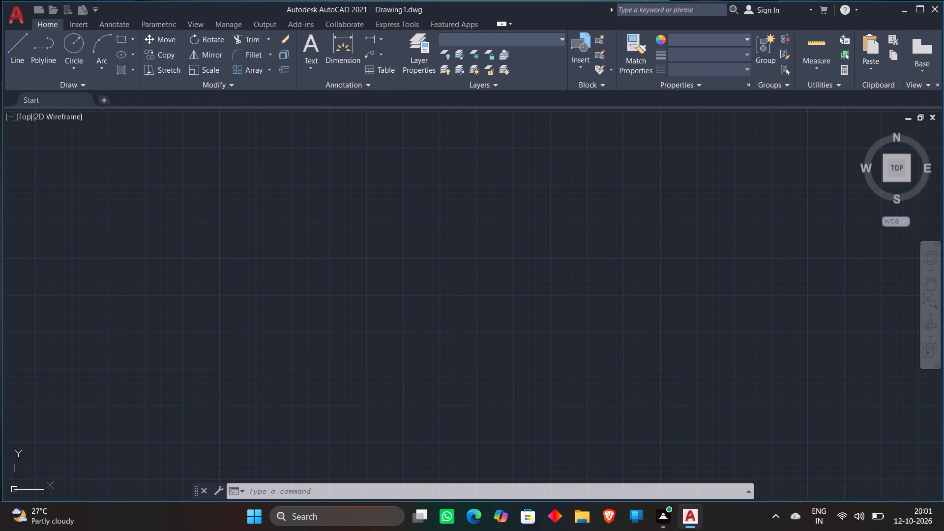
left_click(342, 474)
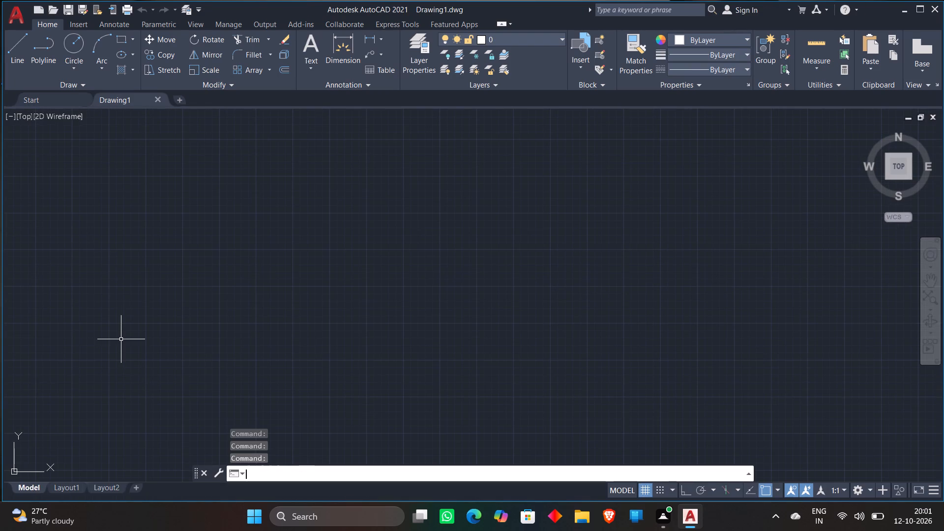
type("LOG")
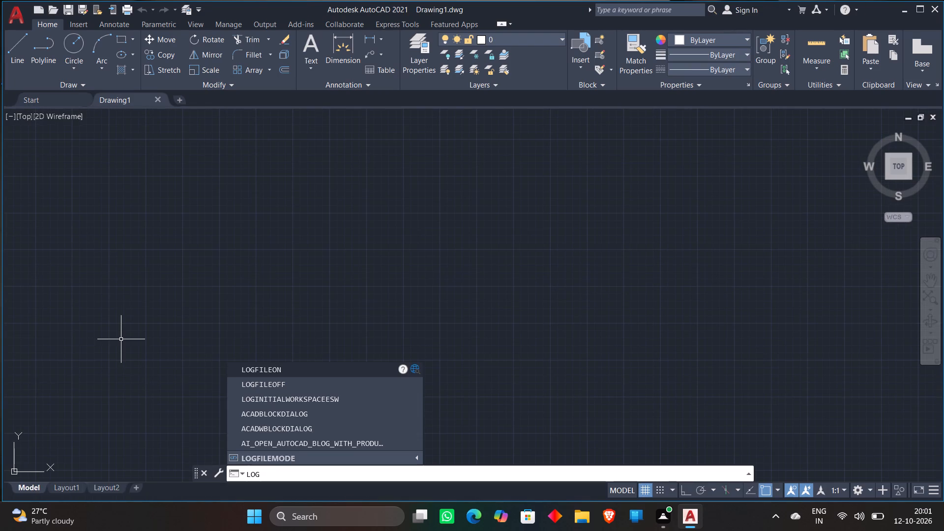
left_click(358, 367)
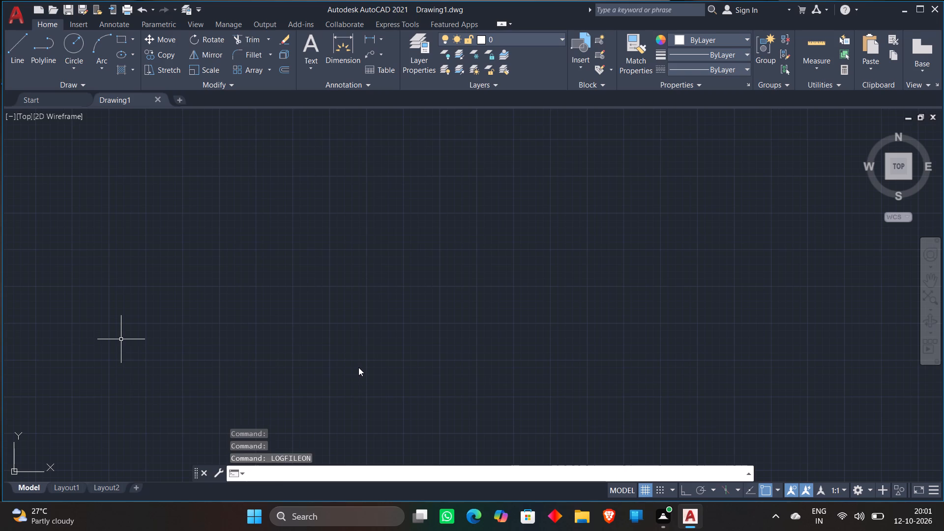
Configure the drawing units to Engineering length with 0'-0.0" precision and Feet as the insertion scale, accepting the values.
key("l")
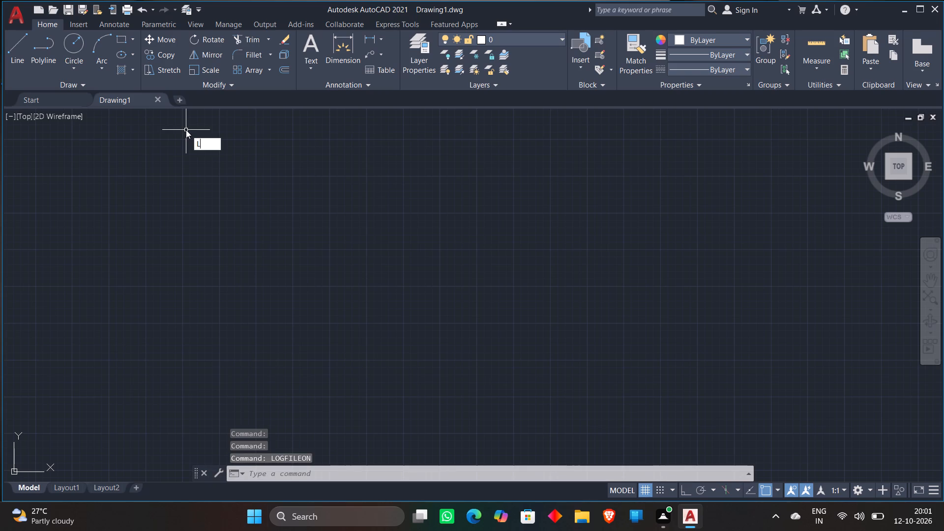
key("BackSpace")
type("UNITS")
key("Return")
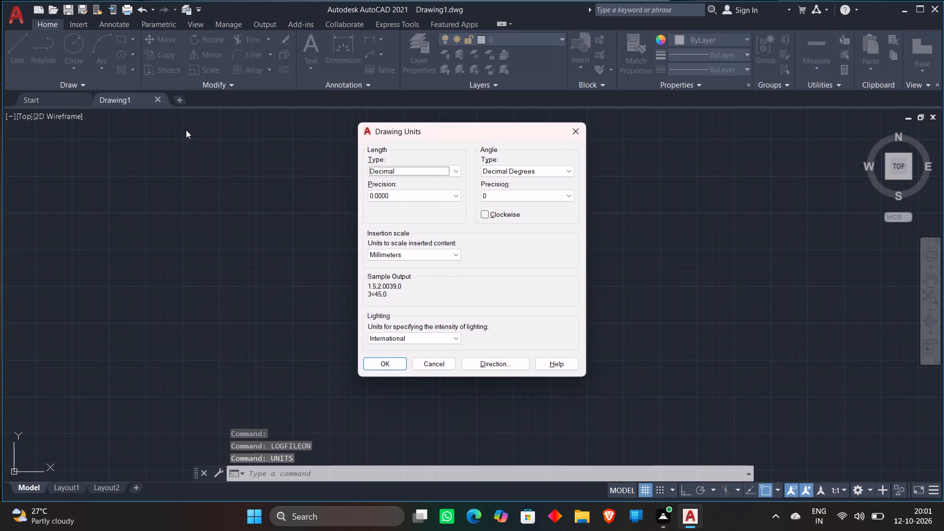
left_click(401, 171)
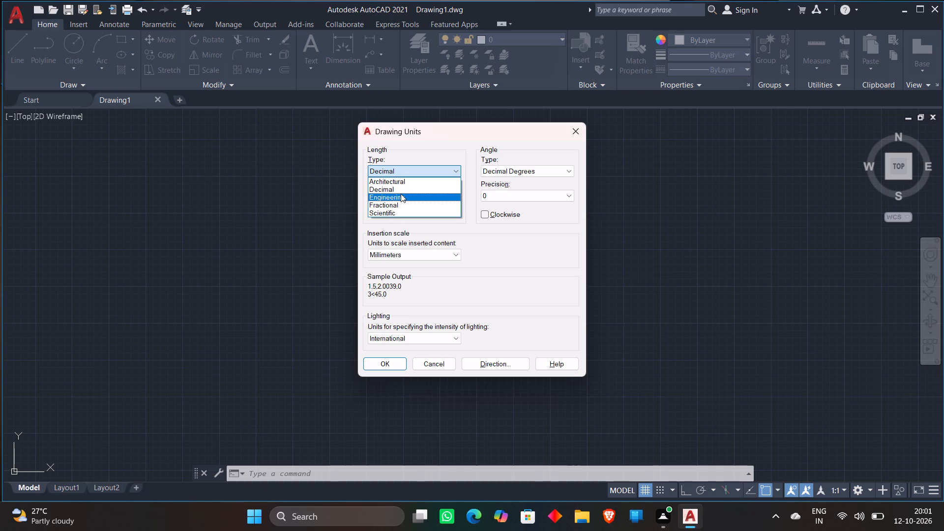
left_click(401, 194)
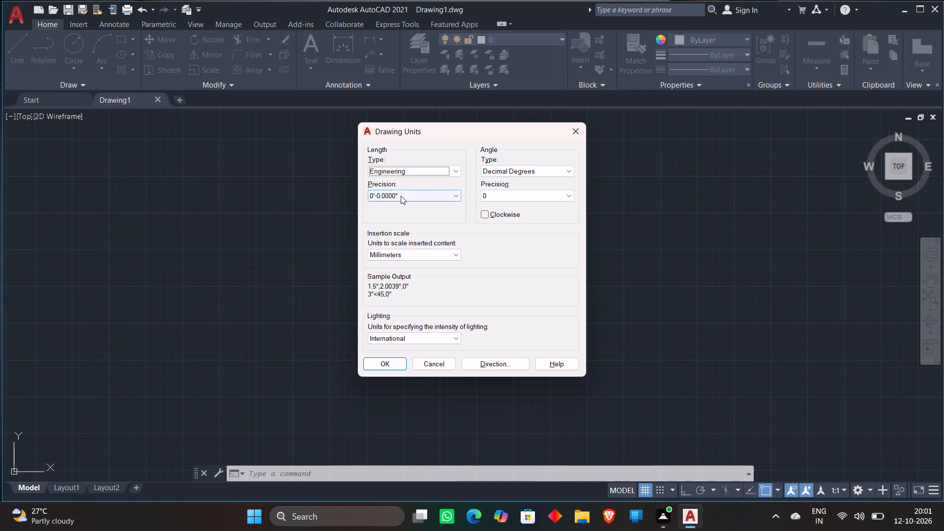
left_click(401, 196)
left_click(396, 217)
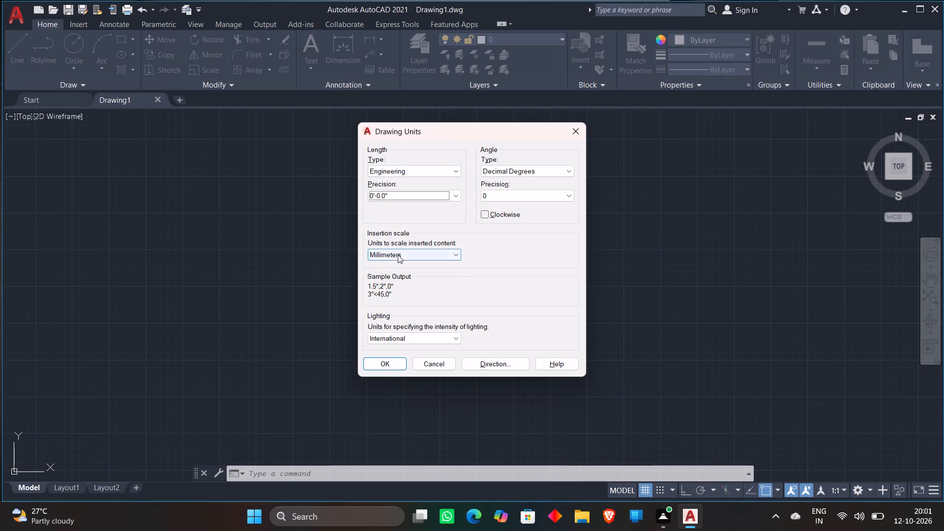
left_click(399, 254)
left_click(401, 281)
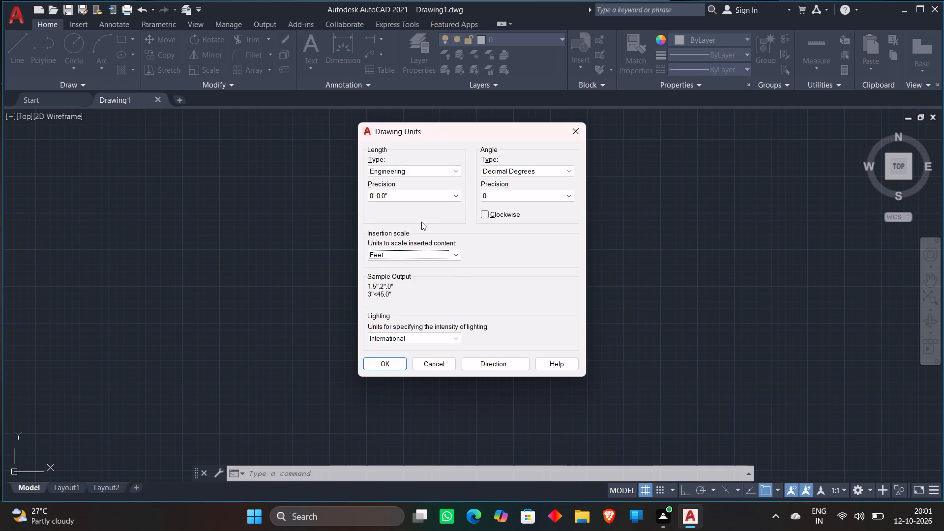
scroll(421, 222, "down", 5)
left_click(389, 364)
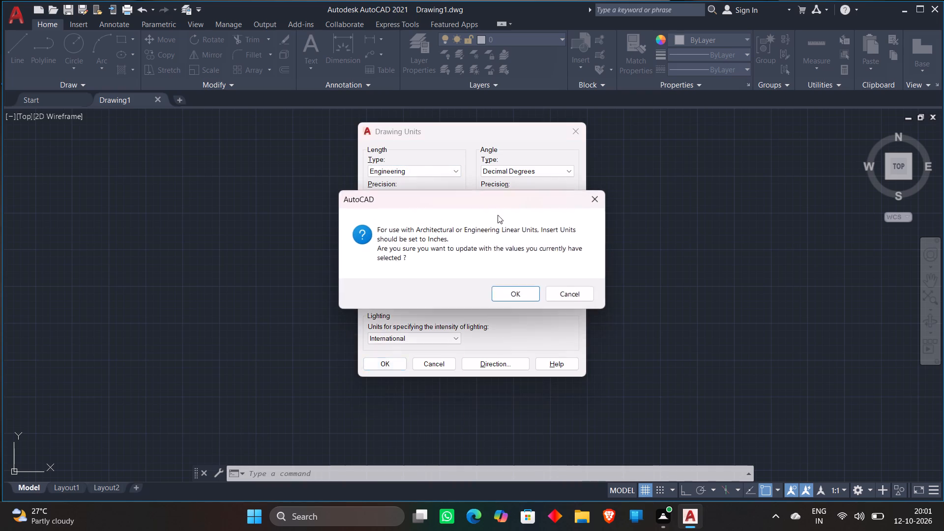
left_click(523, 299)
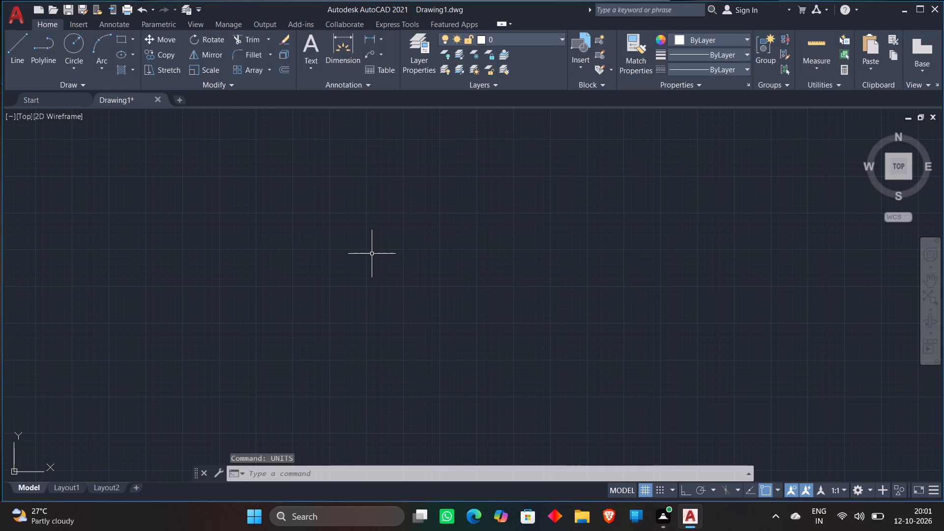
Modify the ISO-25 dimension style's primary units to Engineering format with 0'-0.0" precision.
type("DIM")
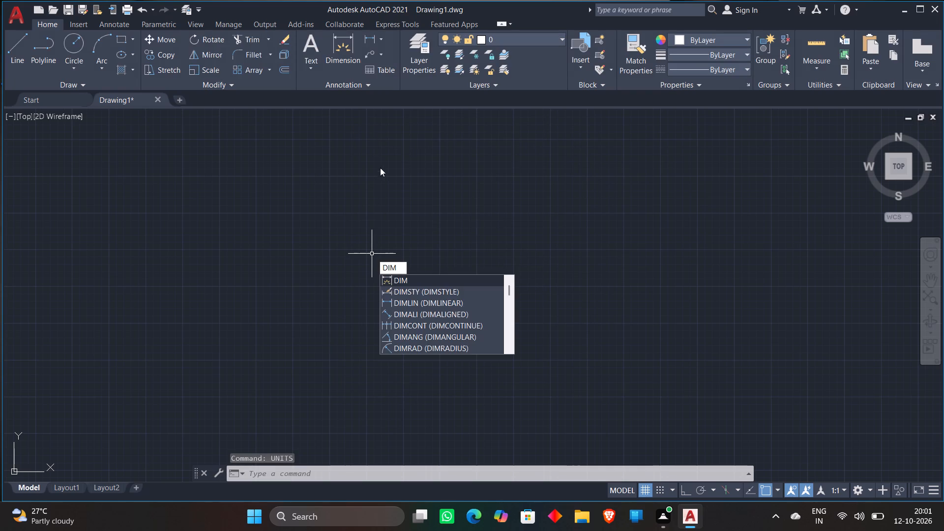
left_click(436, 295)
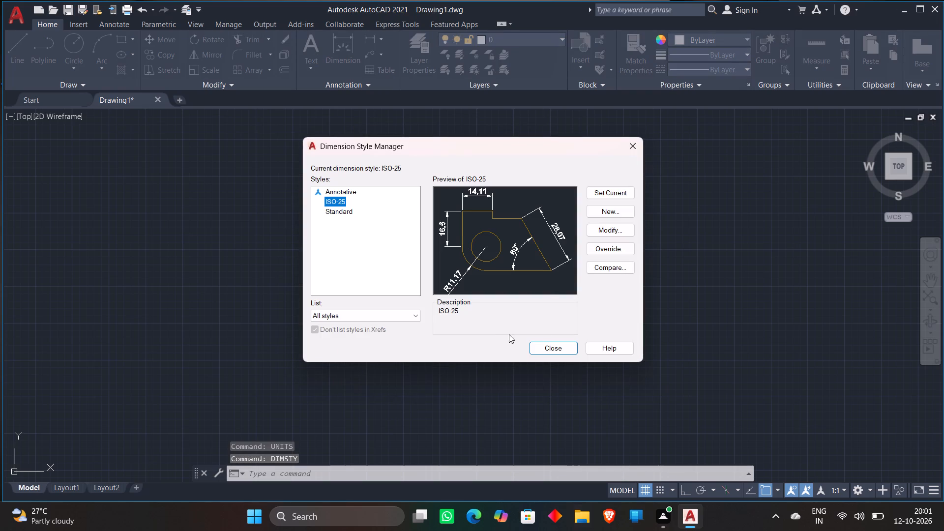
left_click(613, 233)
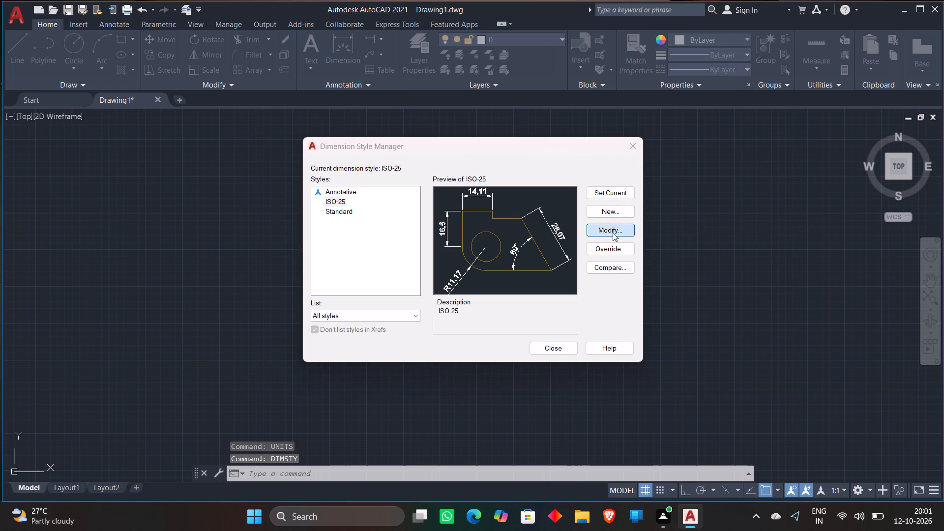
left_click(426, 141)
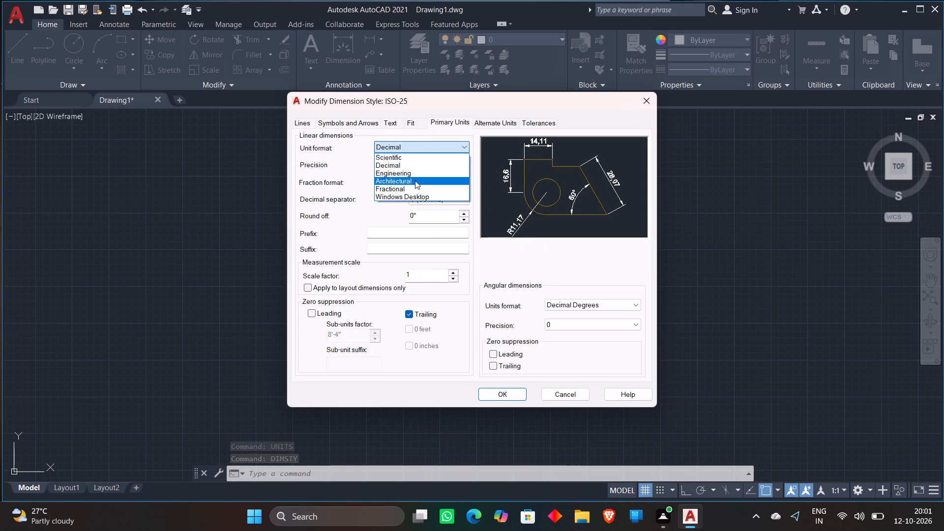
left_click(415, 174)
left_click(415, 165)
left_click(414, 182)
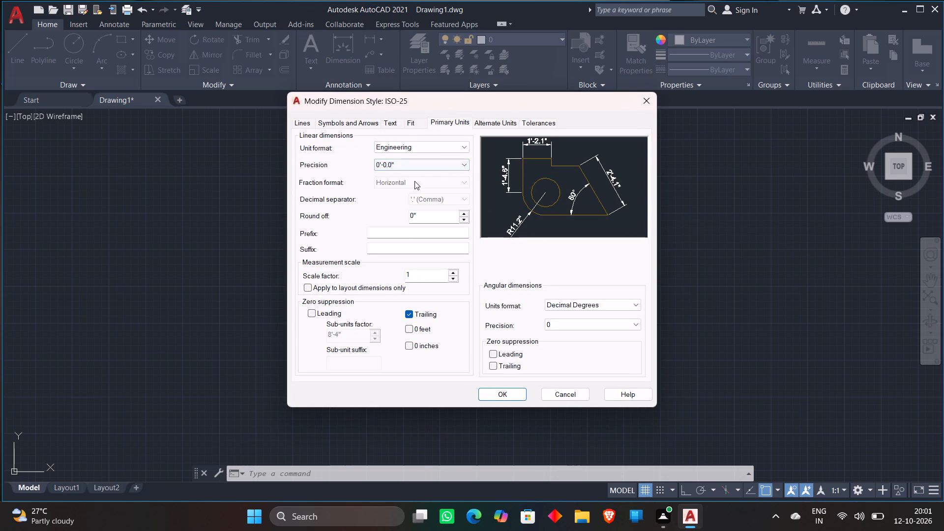
Set the ISO-25 dimension style's arrow size to 8.5".
left_click(396, 122)
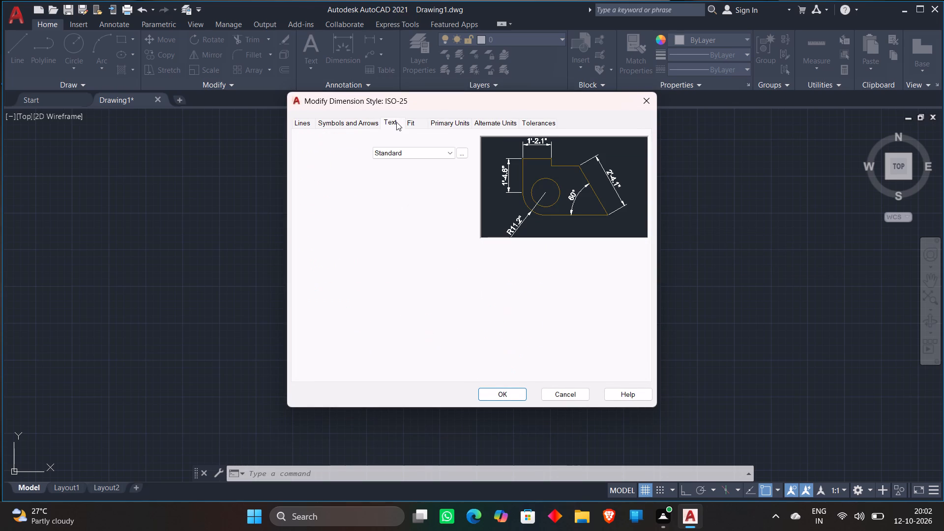
left_click(366, 121)
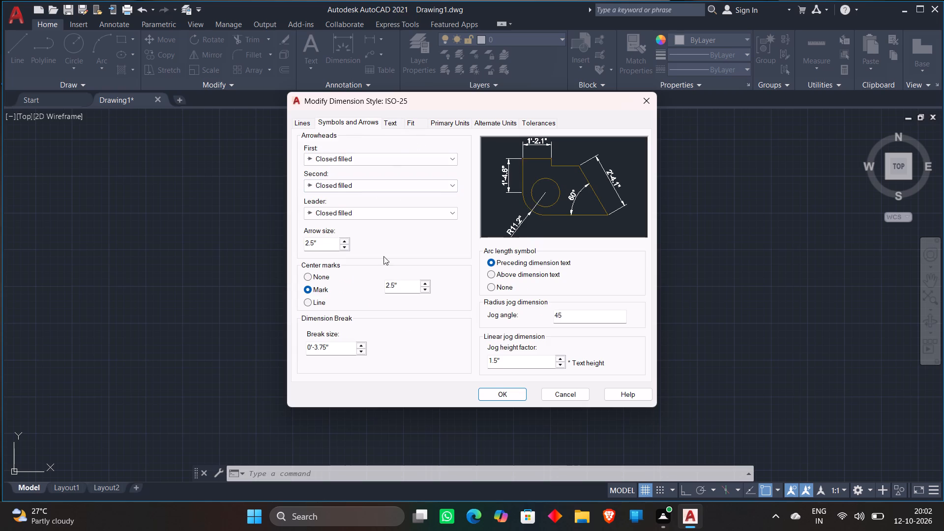
triple_click(343, 239)
triple_click(344, 239)
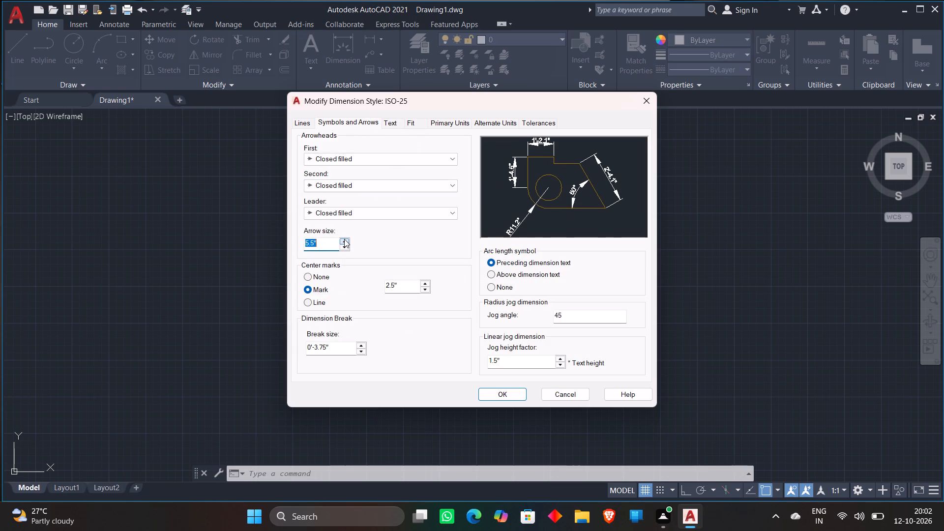
double_click(344, 239)
left_click(344, 238)
left_click(345, 239)
double_click(345, 239)
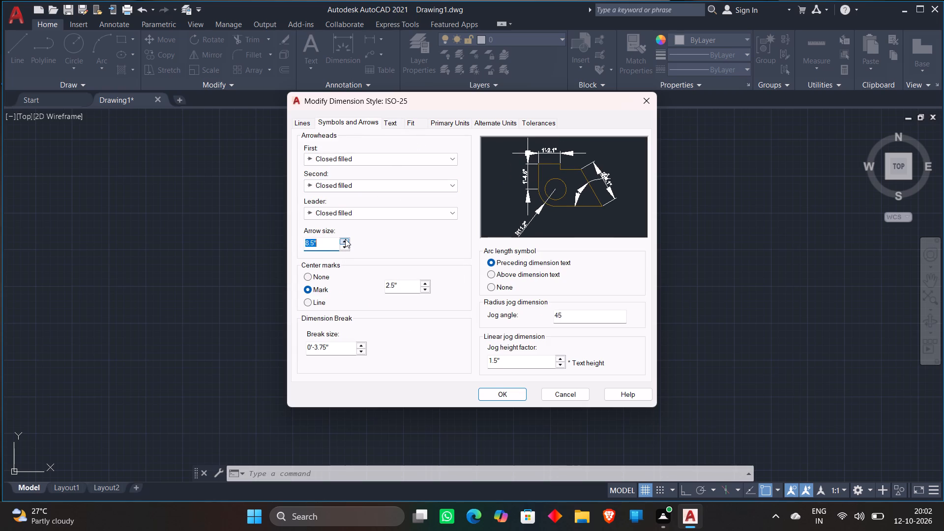
Set the dimension text height to 6.5" and accept the changes to ISO-25.
left_click(385, 121)
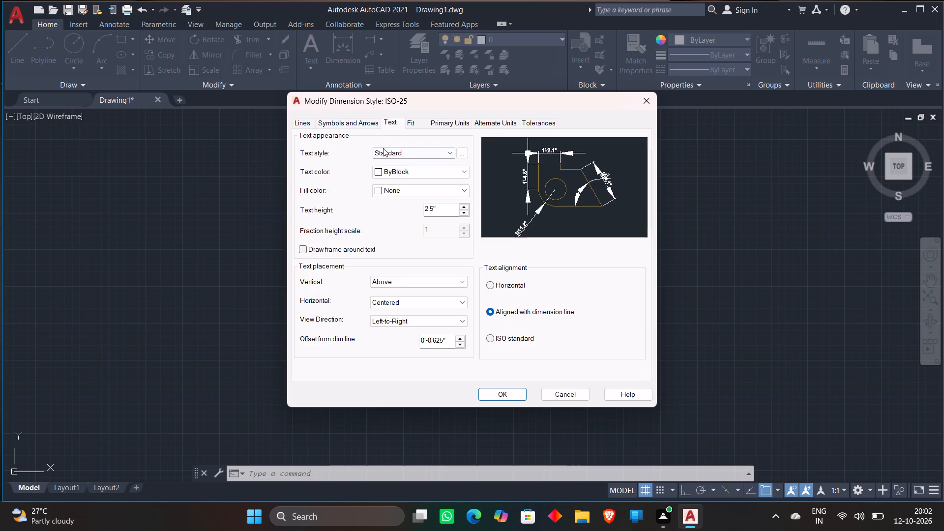
triple_click(463, 204)
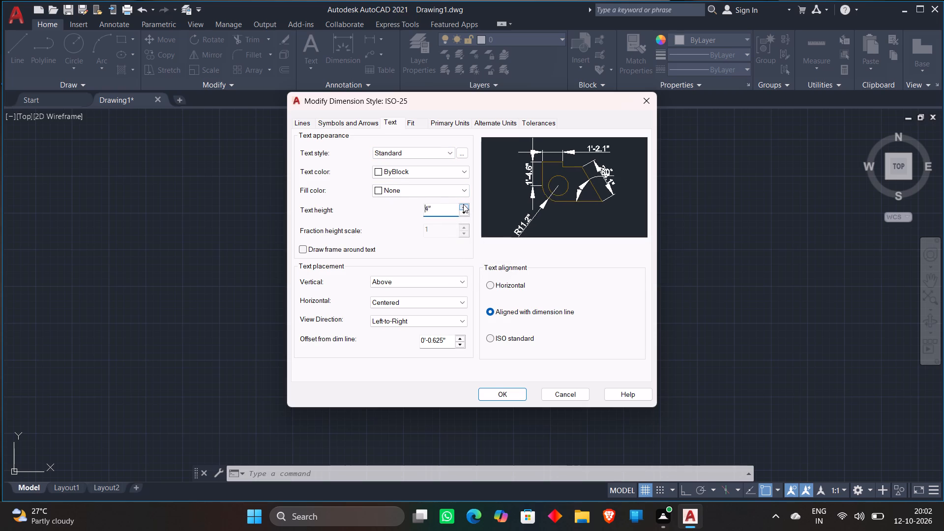
triple_click(463, 204)
double_click(463, 204)
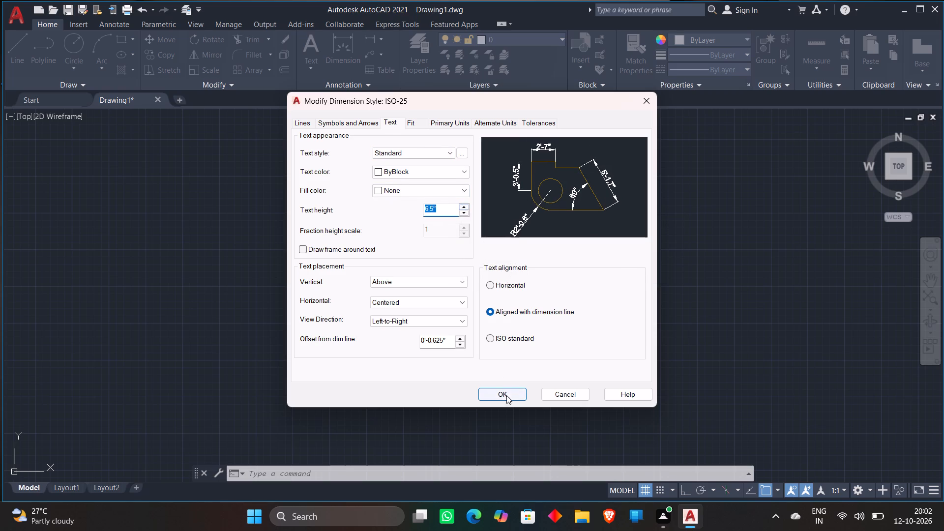
left_click(506, 395)
Make ISO-25 the current dimension style and close the Dimension Style Manager.
double_click(628, 191)
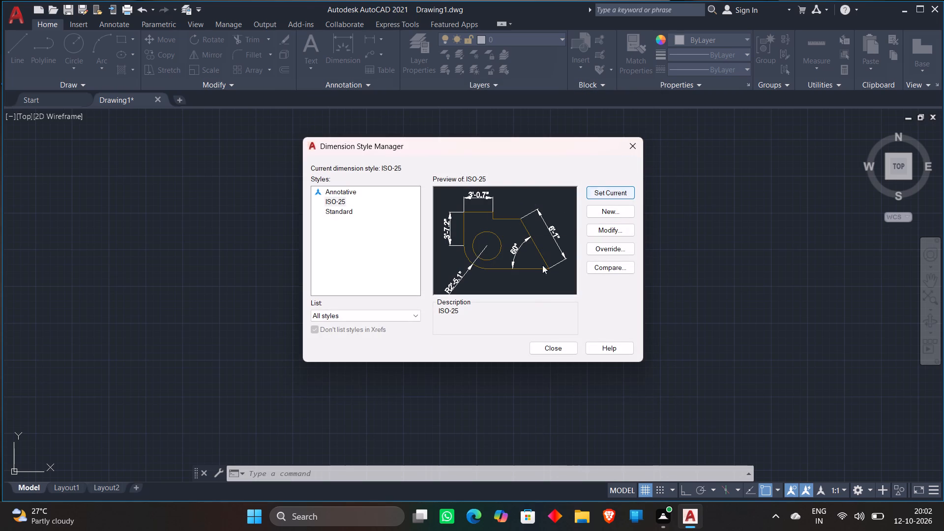
left_click(559, 349)
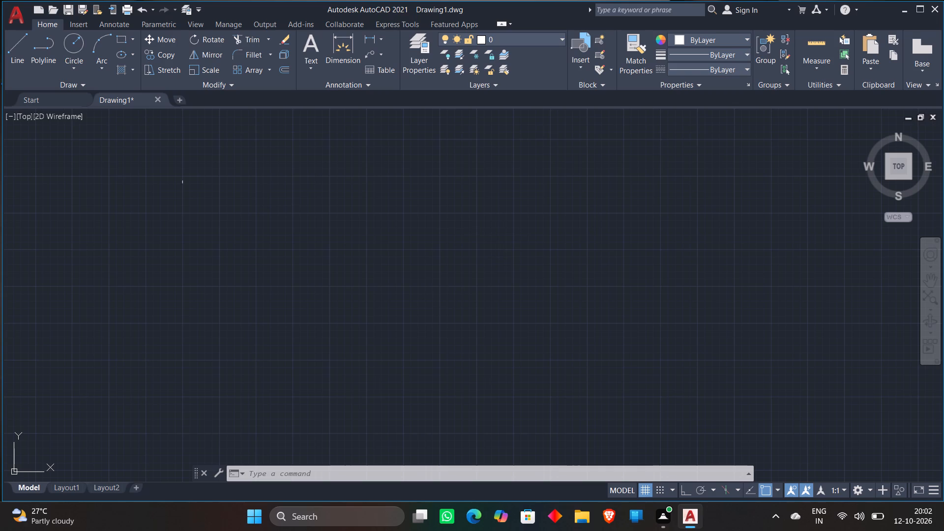
Draw a closed rectangle 13'7" wide and 4'6" high with the Line command and Ortho on, near the drawing area's upper-left part.
key("l")
key("Return")
left_click(177, 159)
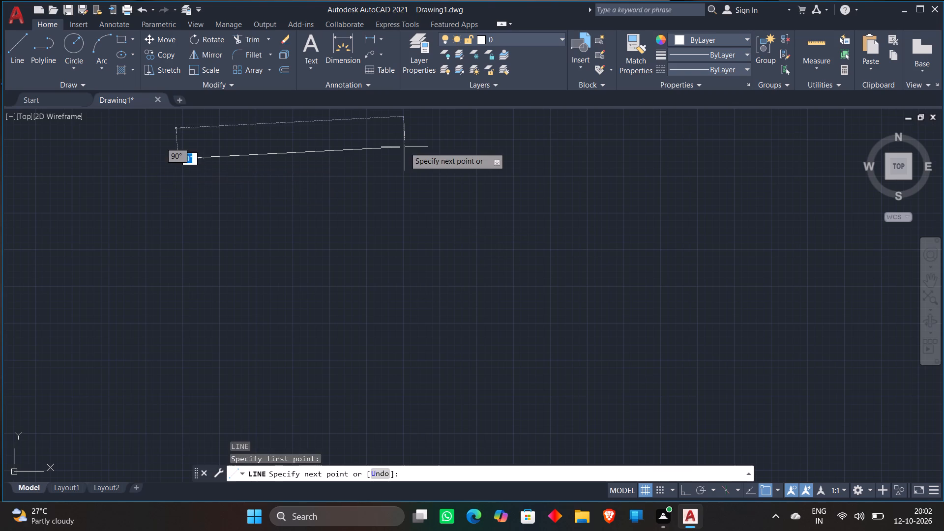
key("F8")
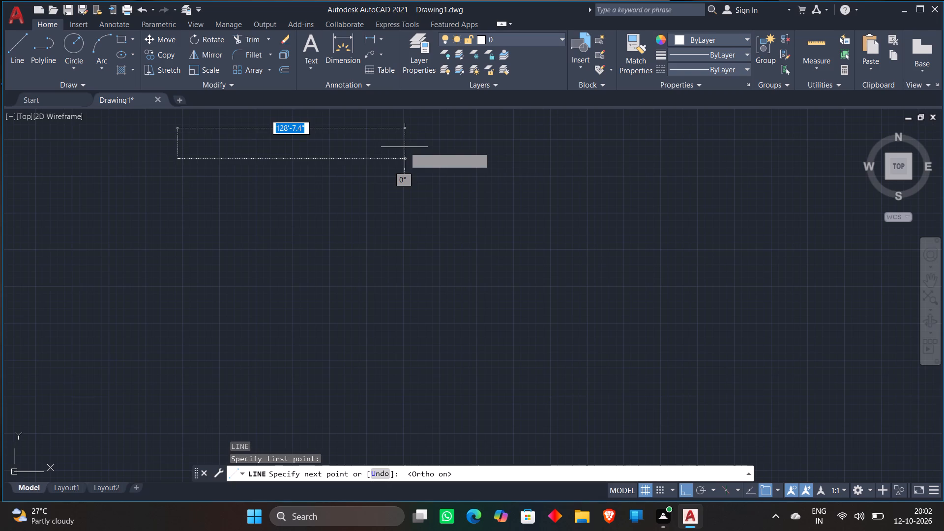
type("13'7\"")
key("Return")
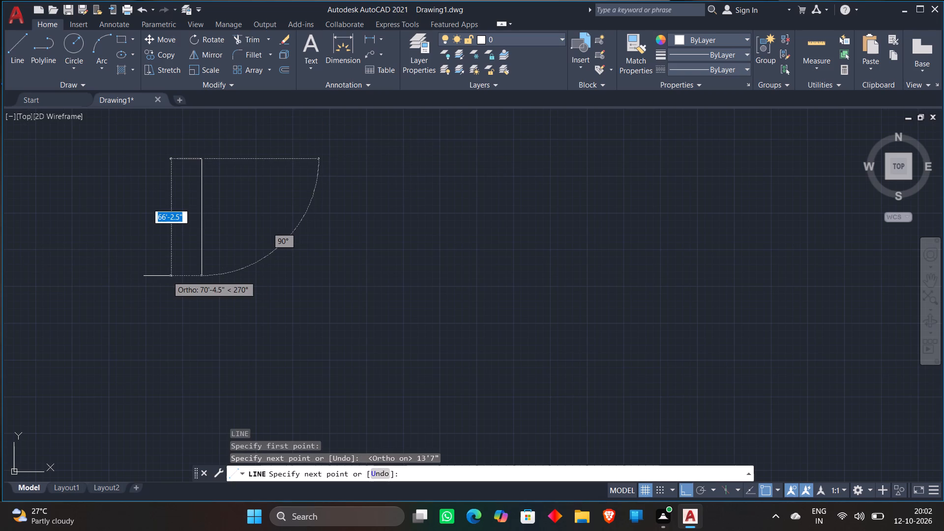
type("4'6\"")
key("Return")
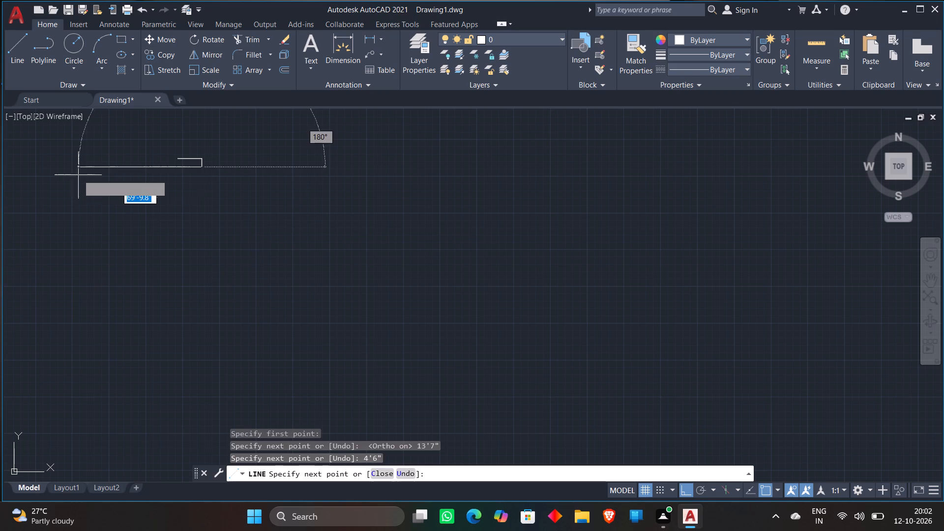
type("13'7\"")
key("Return")
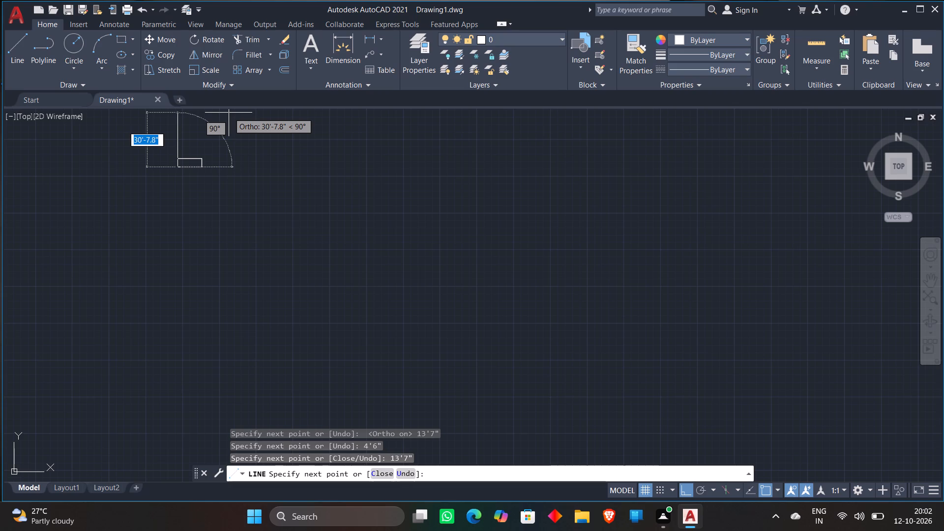
type("4'6\"")
key("Return")
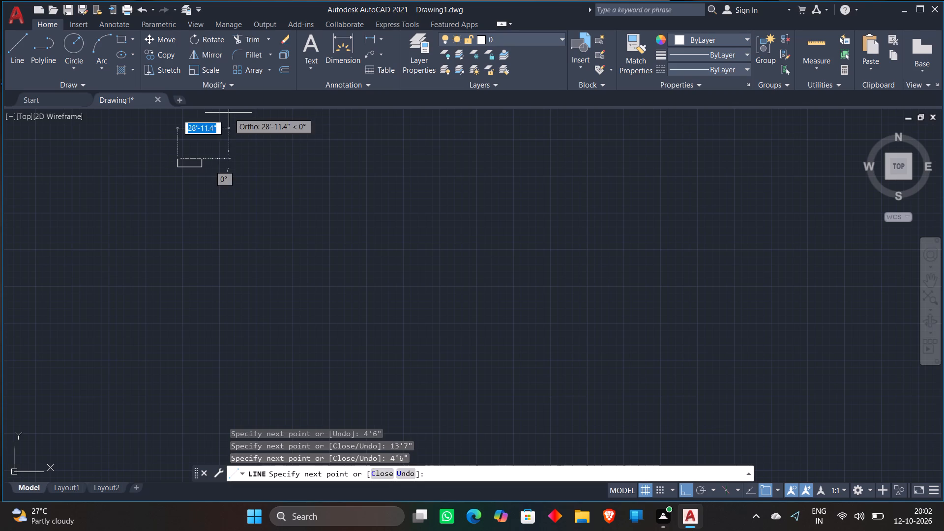
key("Escape")
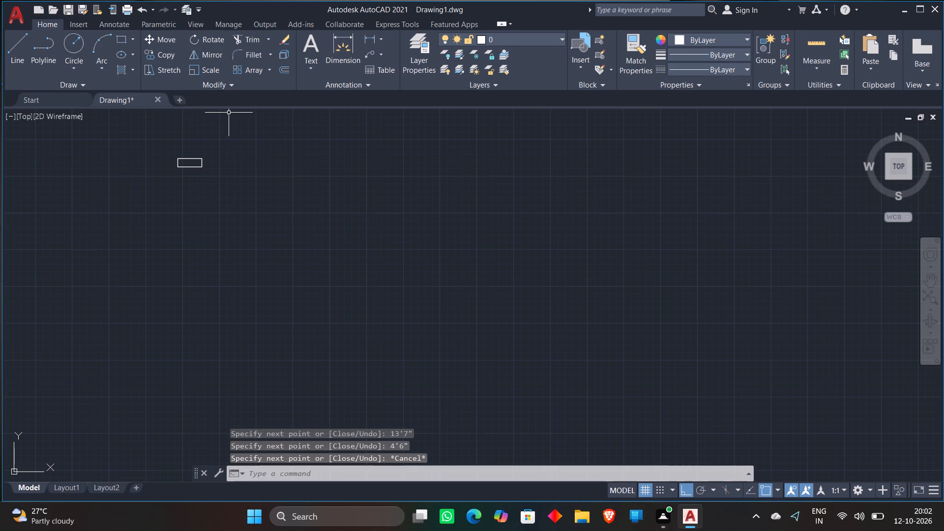
Offset all four sides of the 13'7" by 4'6" rectangle outward by 9".
scroll(70, 242, "up", 4)
scroll(168, 239, "down", 4)
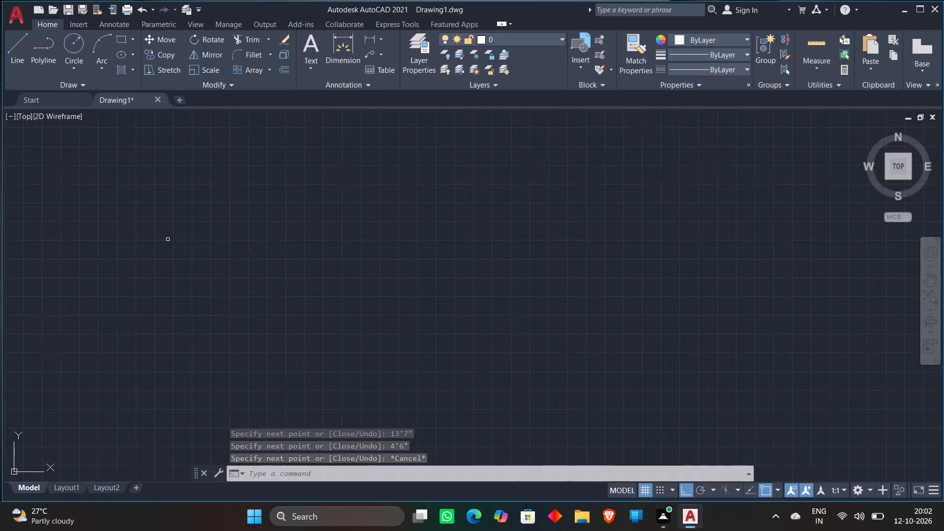
middle_click_drag(312, 146, 326, 245)
scroll(331, 199, "up", 3)
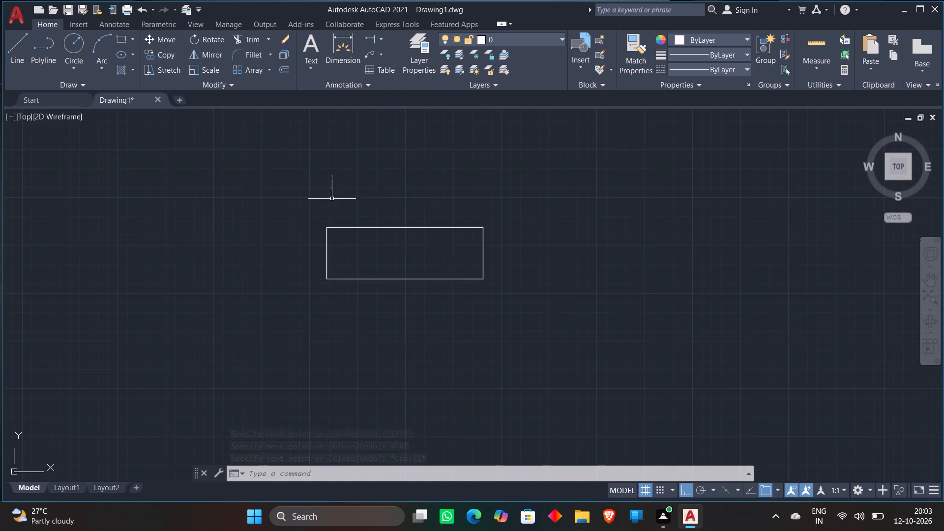
key("o")
key("Return")
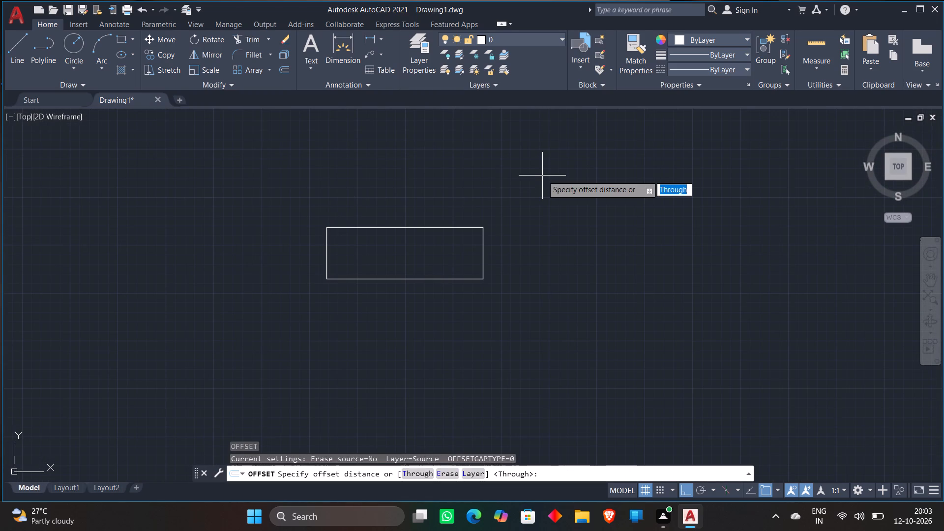
key("9")
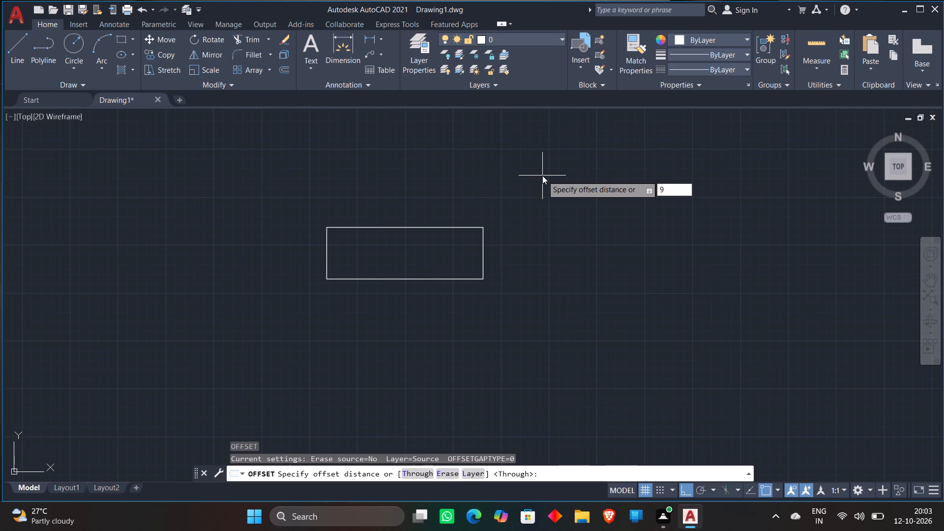
key("shift+quotedbl")
key("Return")
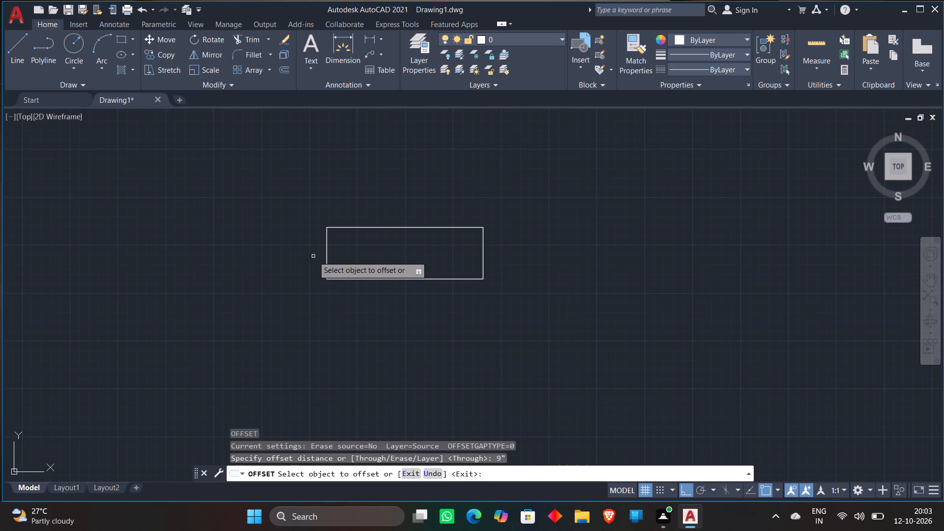
left_click(327, 251)
left_click(264, 282)
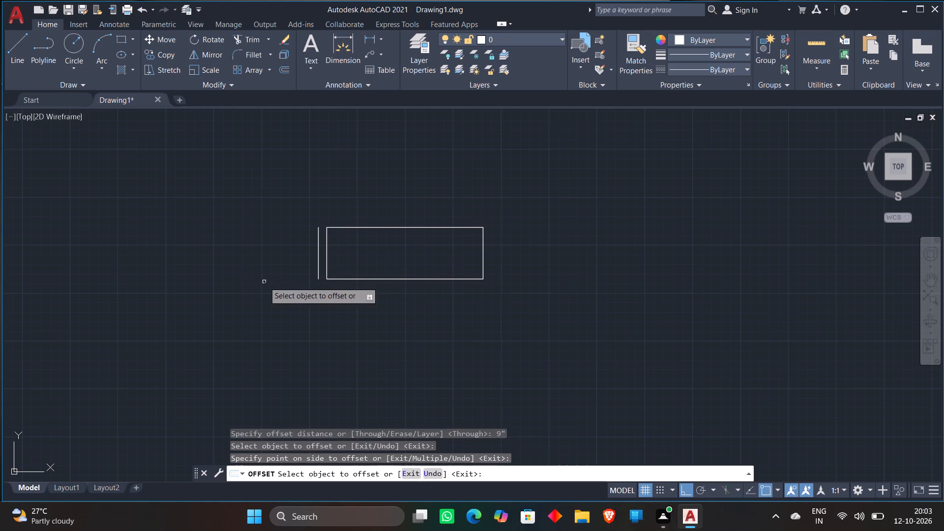
left_click(383, 280)
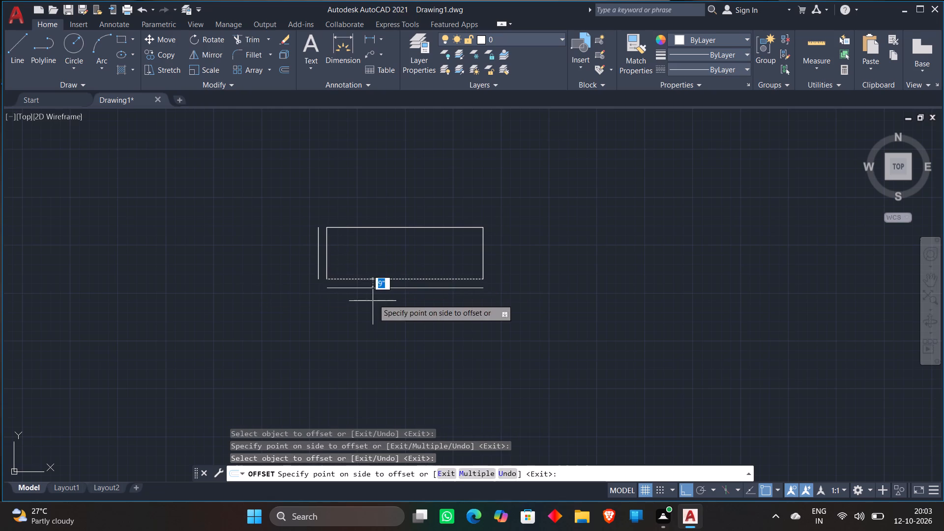
left_click(373, 312)
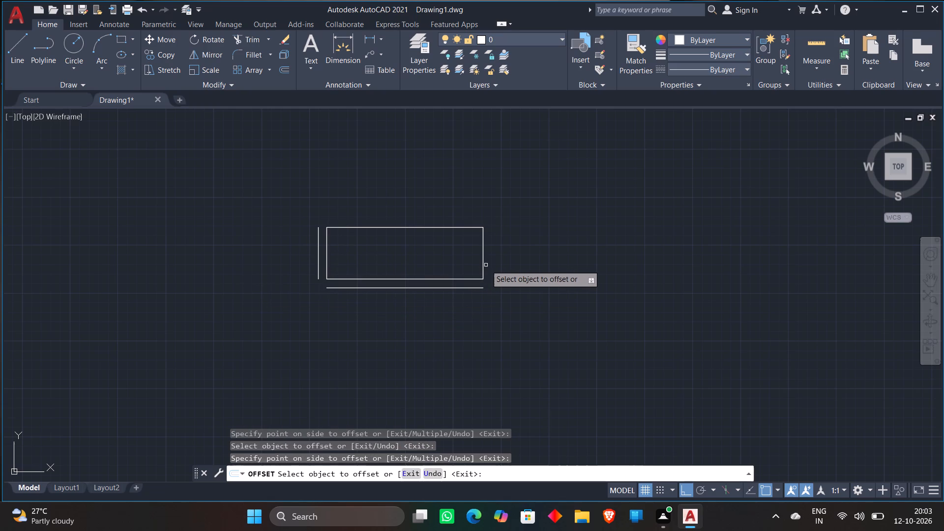
left_click(483, 269)
left_click(535, 262)
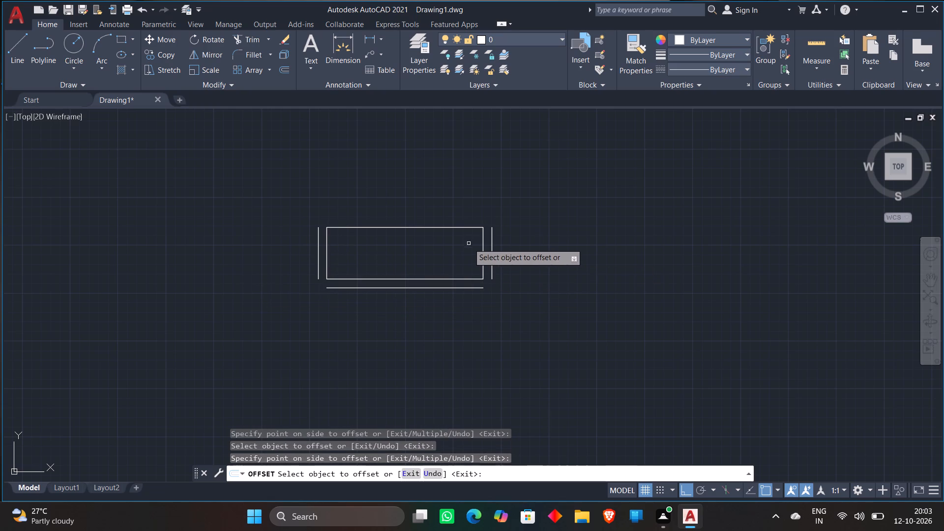
left_click(456, 227)
left_click(458, 202)
key("Escape")
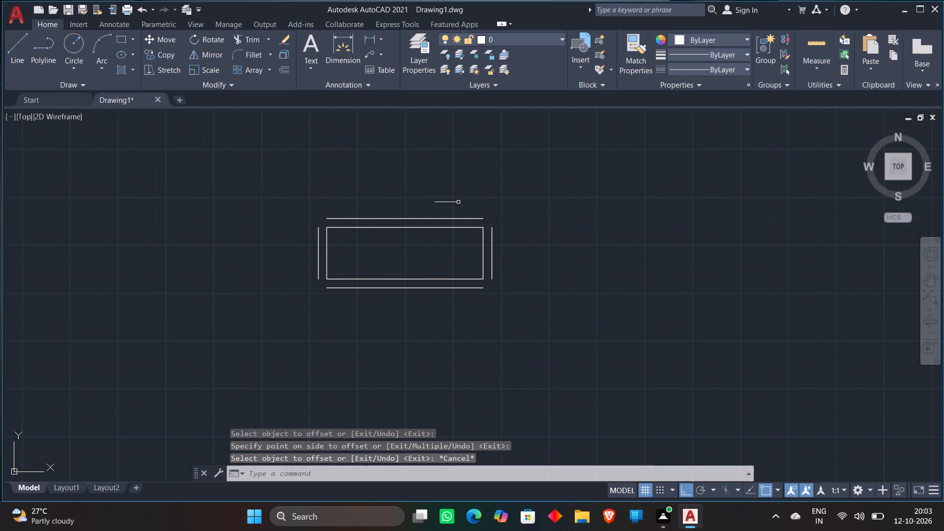
Draw an 11' line straight down from the left end of the offset line below the rectangle.
key("l")
key("Return")
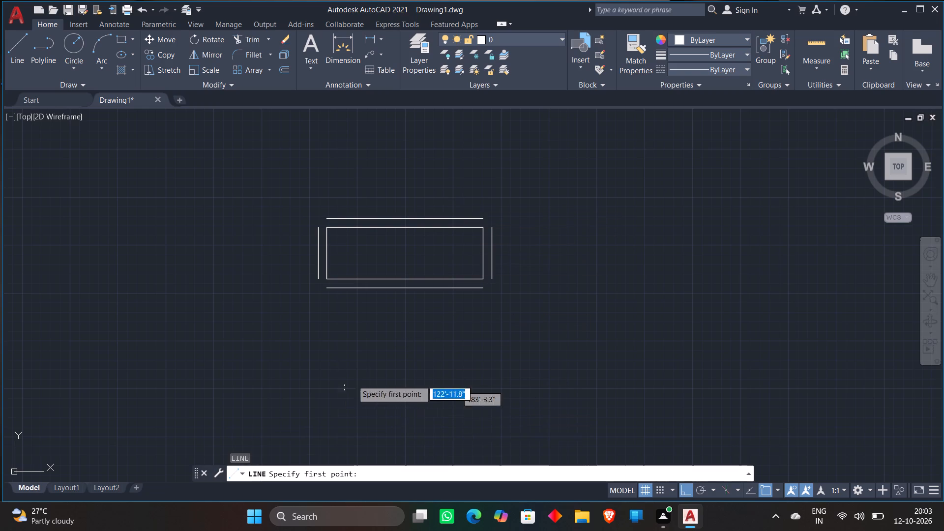
left_click(329, 293)
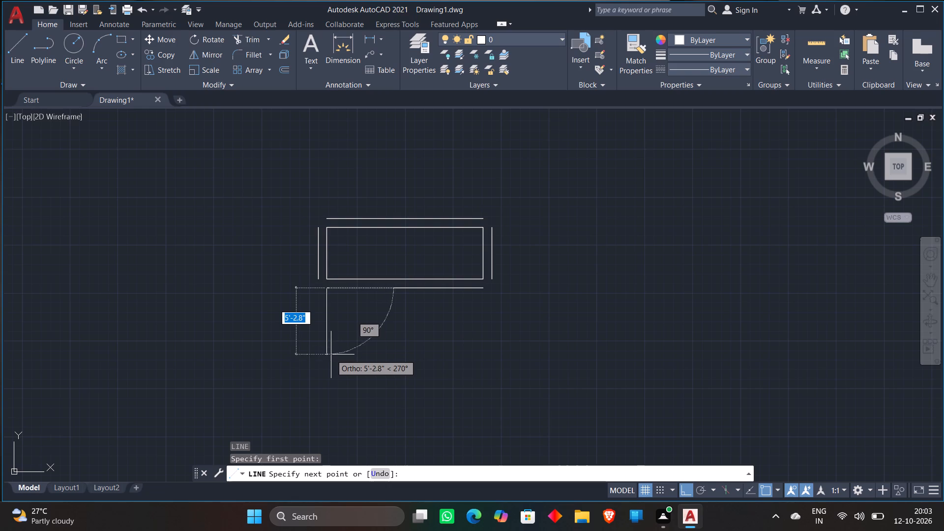
type("14")
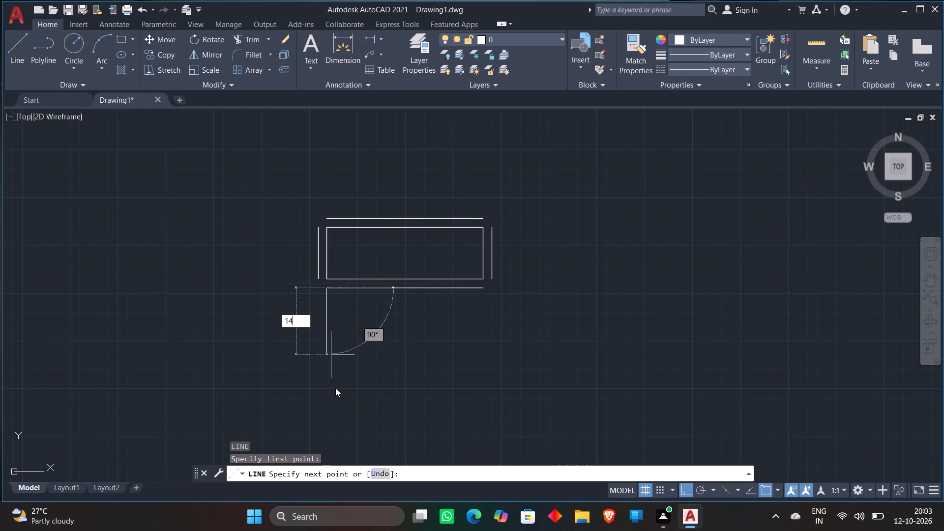
key("BackSpace")
type("1'")
key("Return")
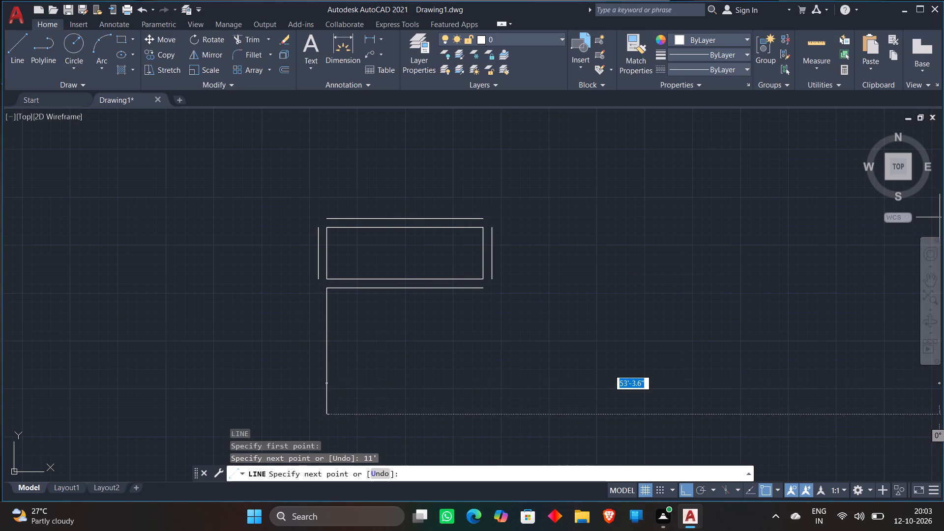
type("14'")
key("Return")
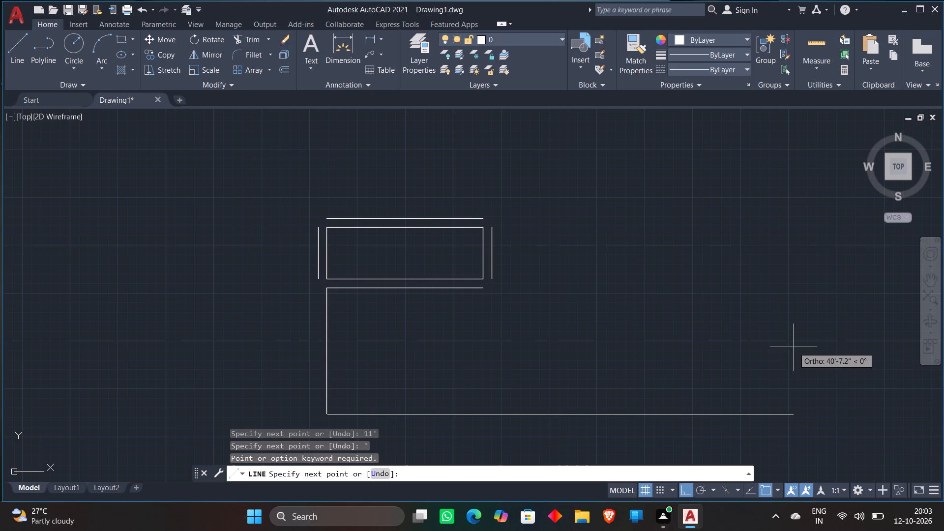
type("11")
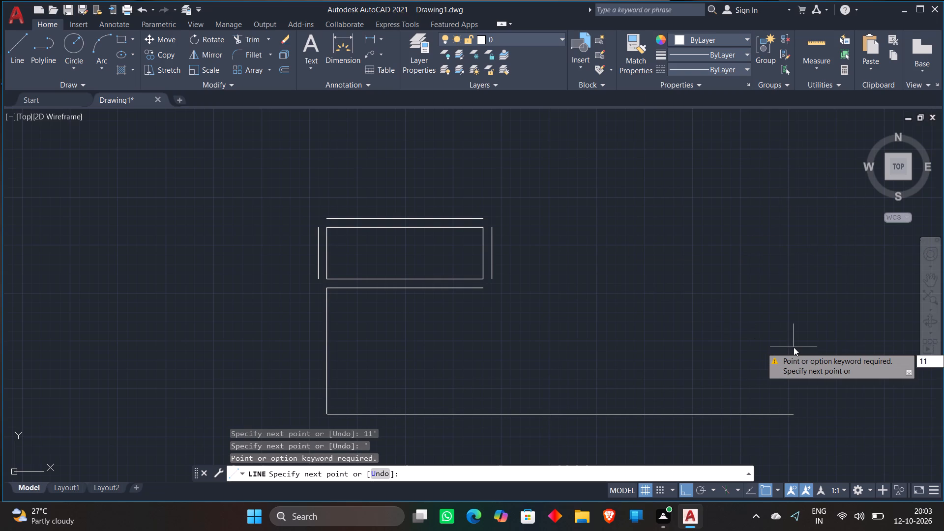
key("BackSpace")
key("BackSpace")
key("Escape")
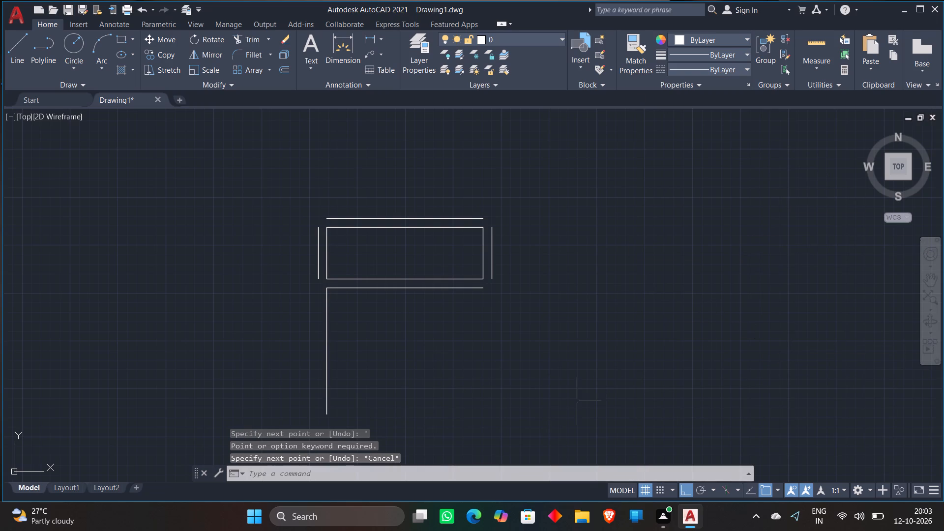
From the lower end of the 11' line, draw a 14' line to the right and an 11' line up.
key("l")
key("Return")
left_click(324, 409)
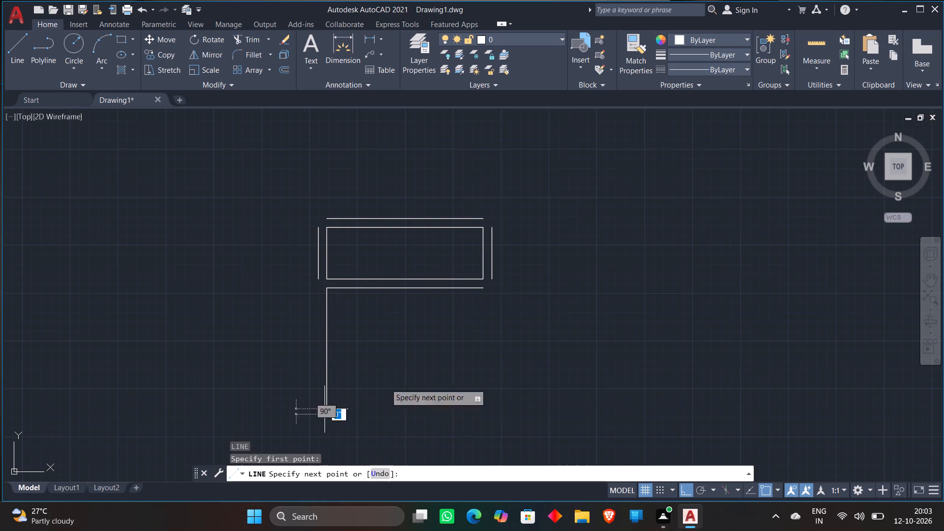
type("14'")
key("Return")
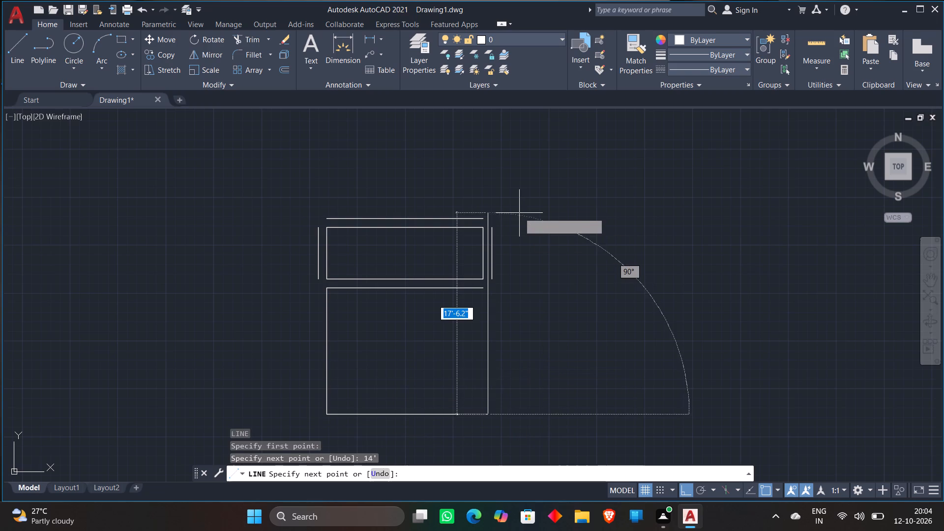
type("11'")
key("Return")
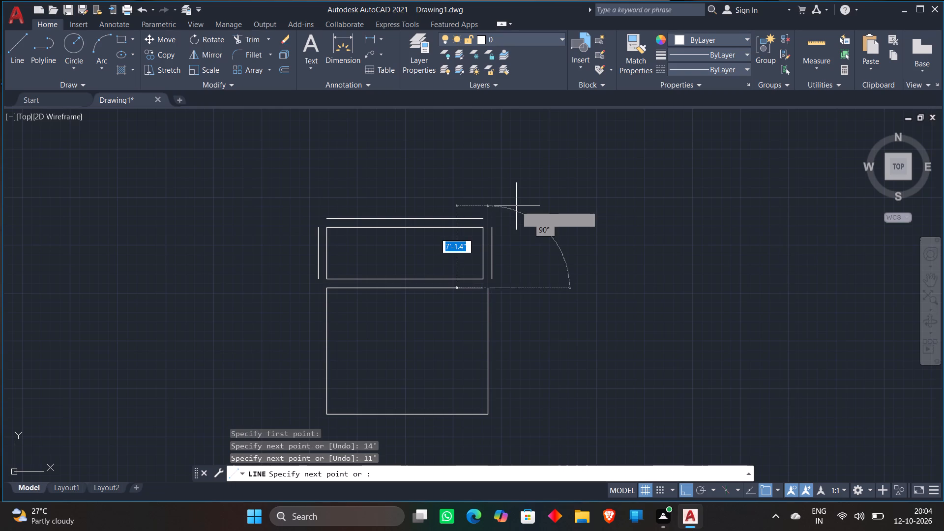
key("Escape")
Extend the lower room's top line to meet its right-hand 11' wall line.
key("e")
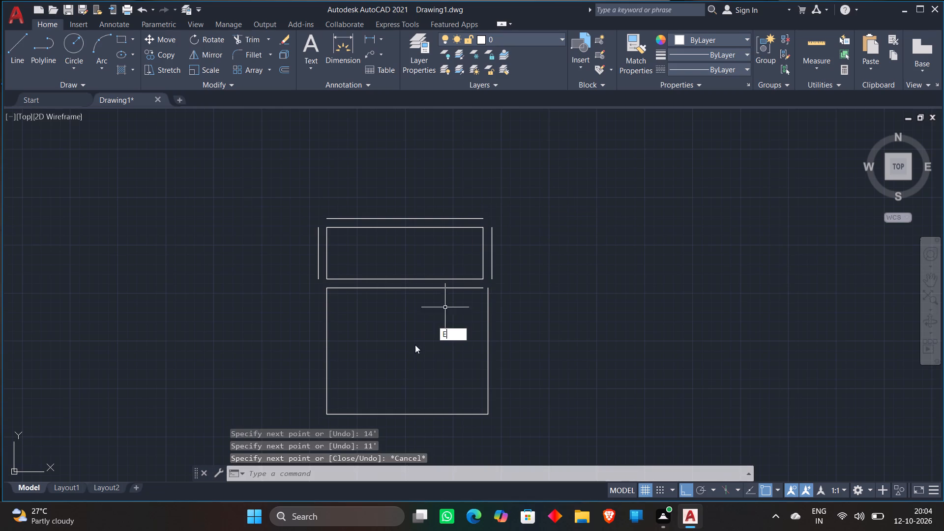
key("x")
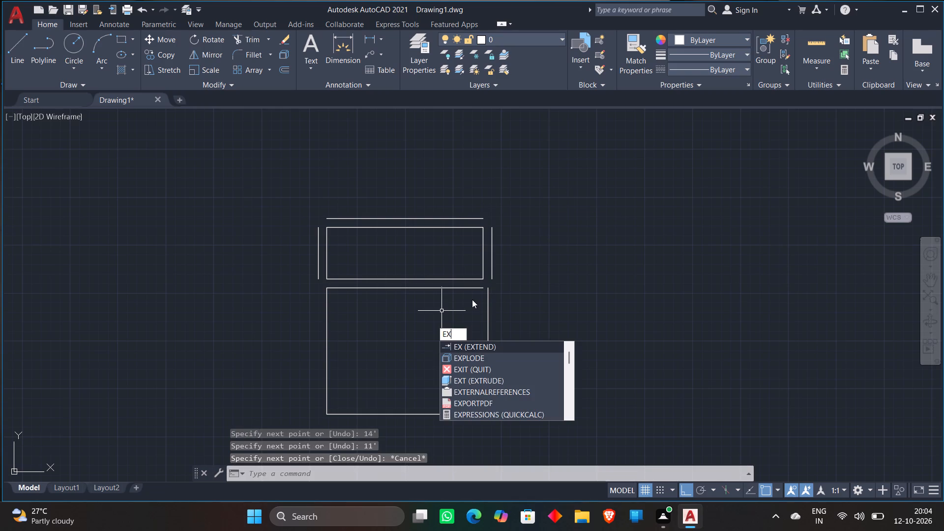
key("space")
left_click(478, 288)
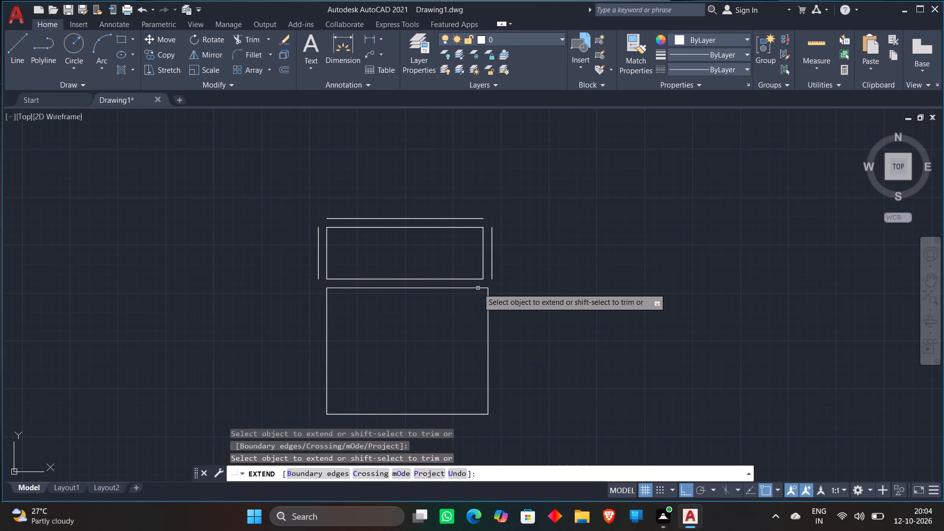
key("Escape")
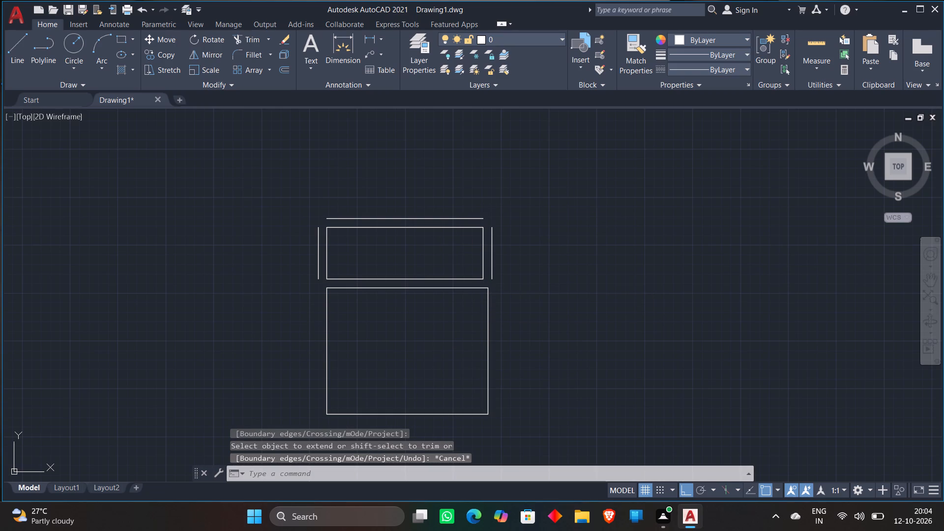
Offset the lower room's left side outward by 9".
key("o")
key("Return")
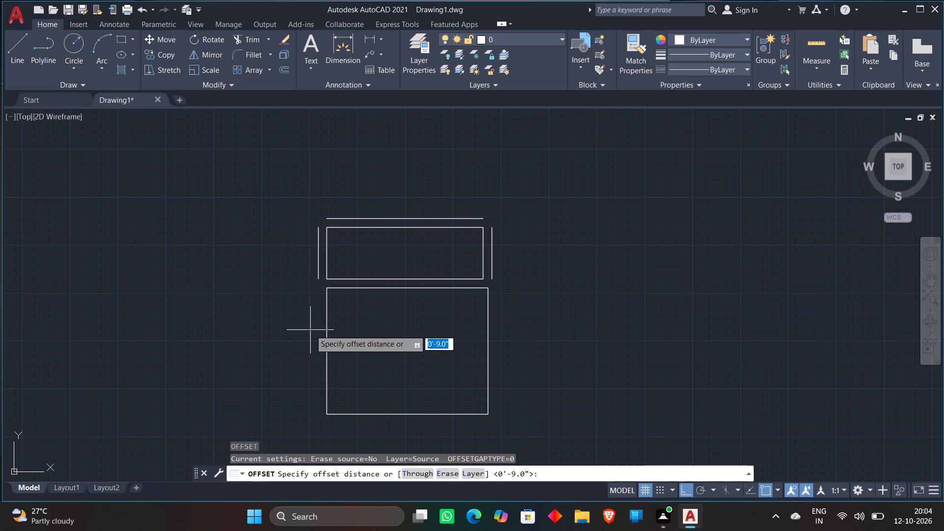
key("Return")
left_click(327, 347)
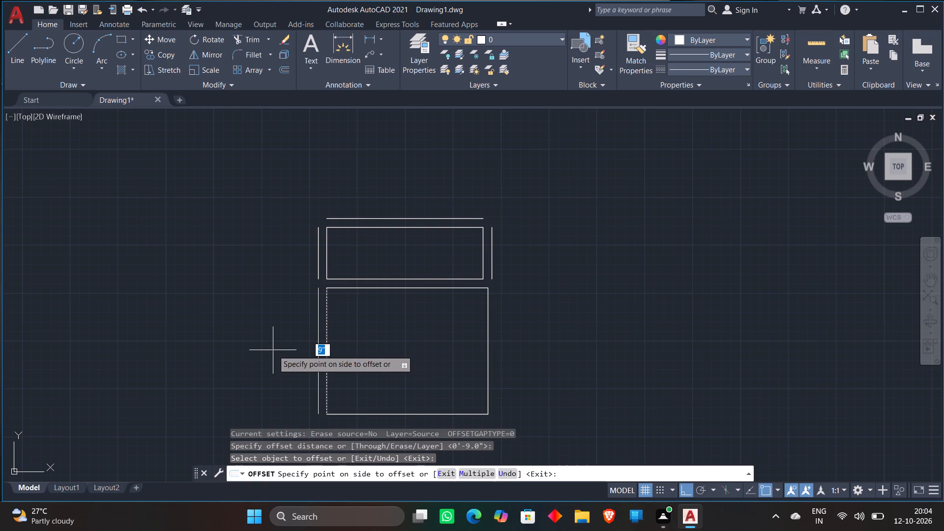
left_click(273, 350)
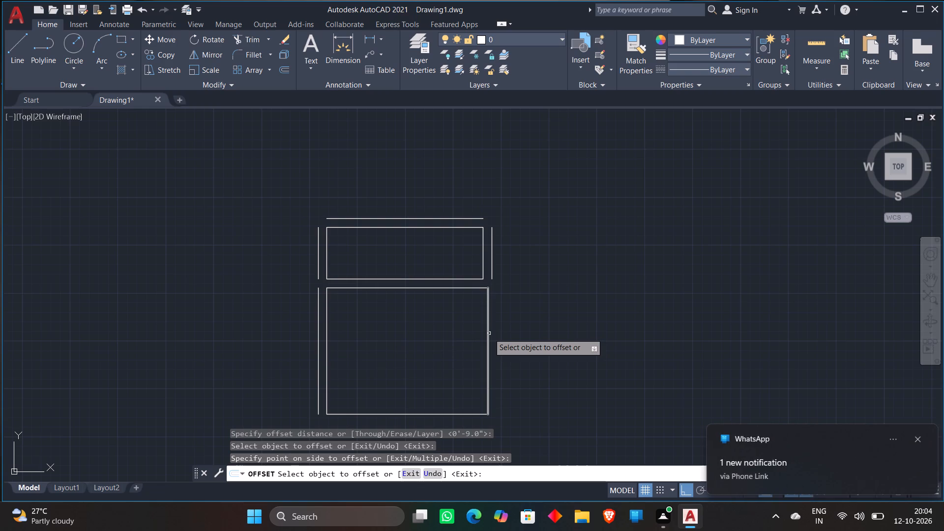
key("Escape")
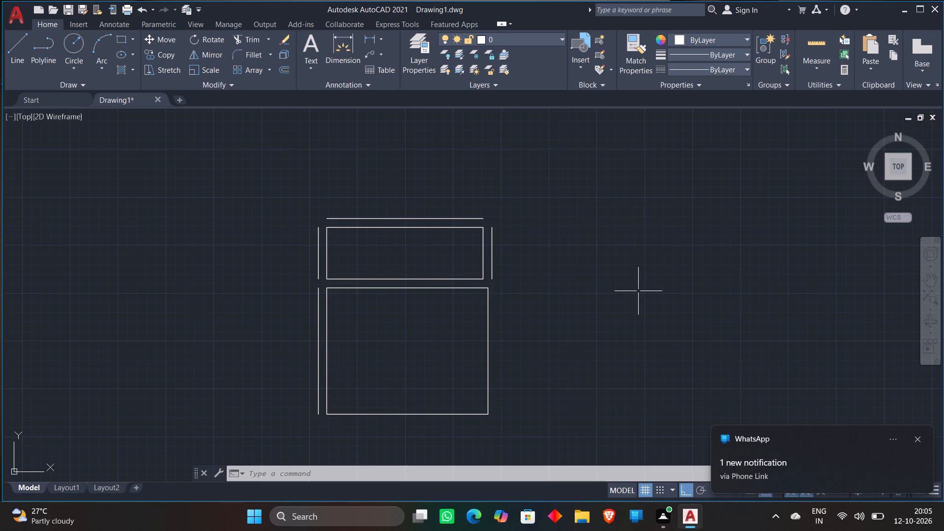
Offset the lower room's right side outward by 4.5".
key("o")
key("Return")
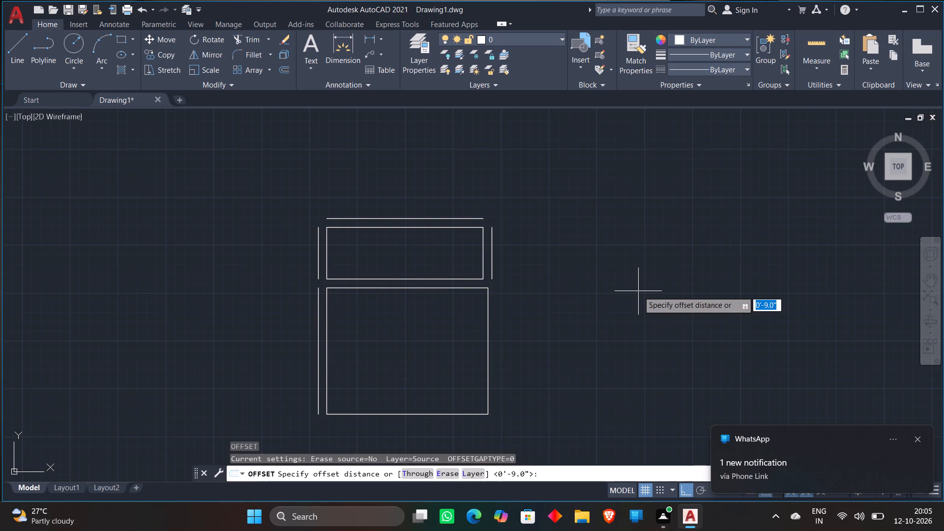
type("4.5\"")
key("Return")
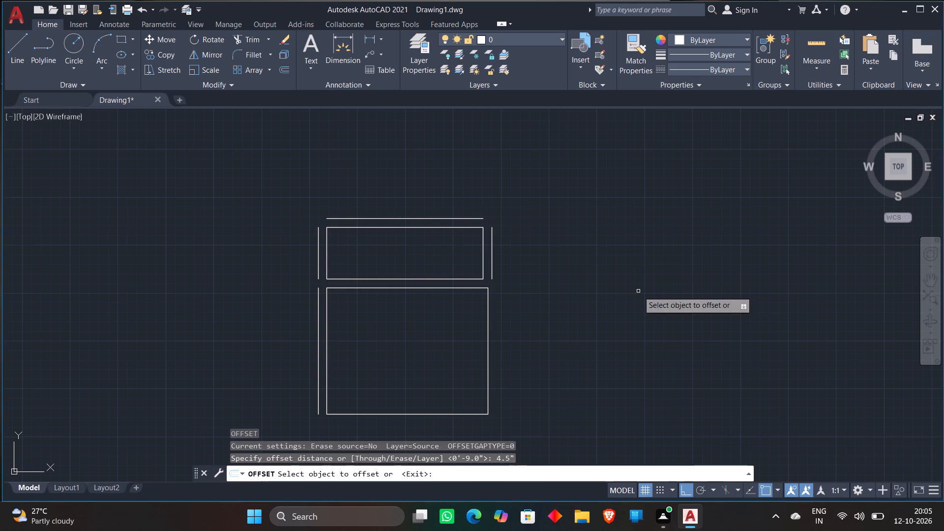
left_click(489, 342)
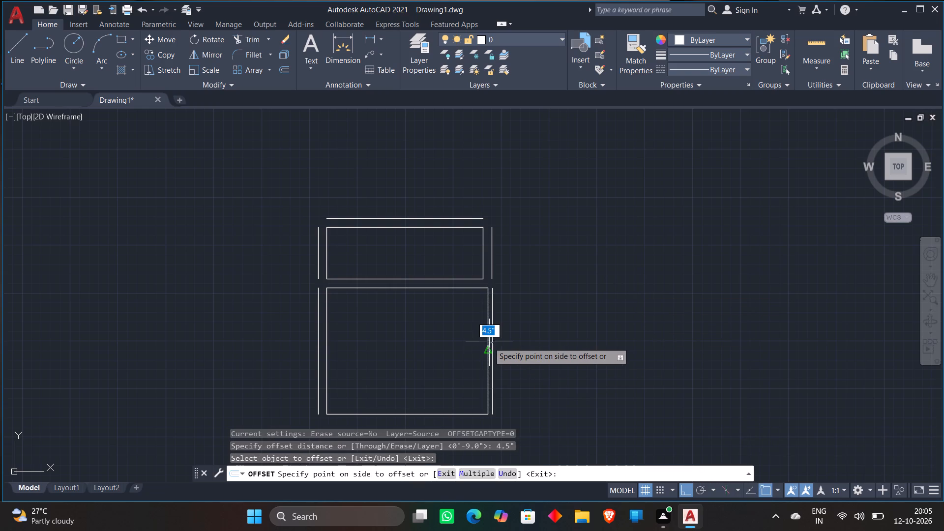
left_click(498, 340)
scroll(492, 224, "up", 4)
scroll(558, 283, "down", 1)
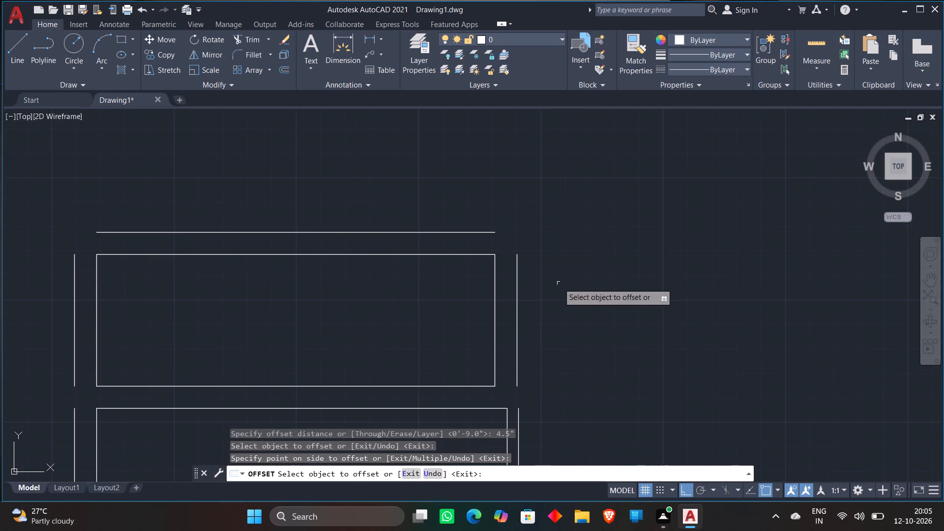
middle_click_drag(559, 283, 570, 239)
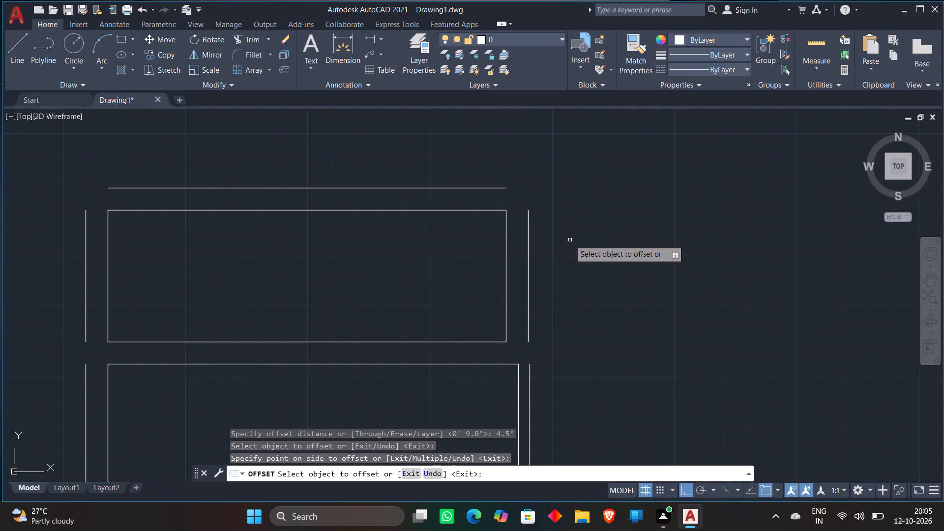
key("Escape")
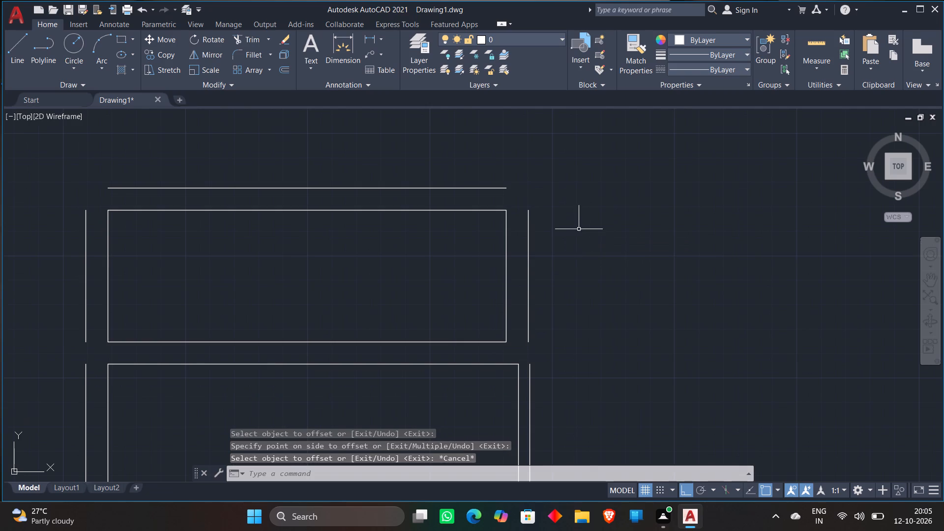
Delete the 4.5" offset line outside the lower room's right wall.
scroll(562, 323, "down", 1)
middle_click_drag(563, 325, 590, 240)
scroll(591, 263, "up", 2)
left_click(531, 295)
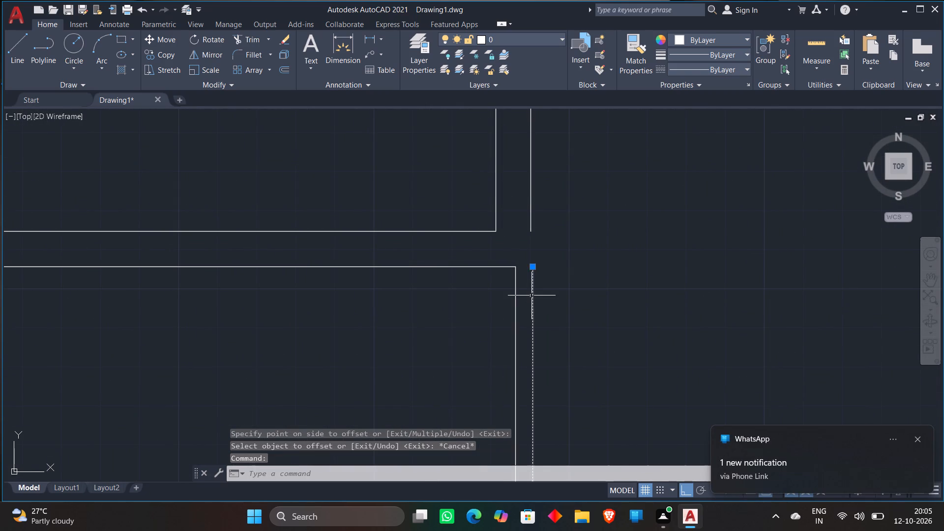
left_click(532, 266)
key("Escape")
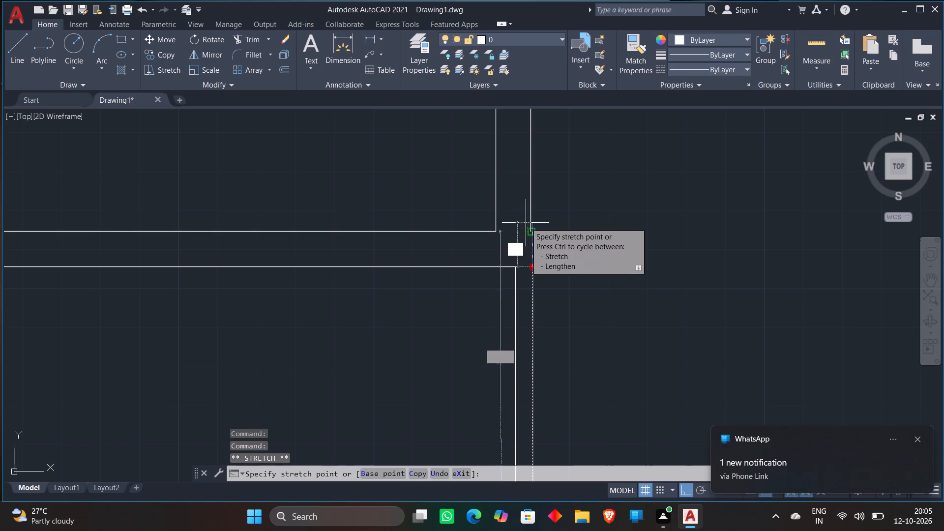
key("Delete")
Draw a vertical line from the lower end of the upper space's outer right wall line down to just below the lower room.
scroll(658, 227, "down", 3)
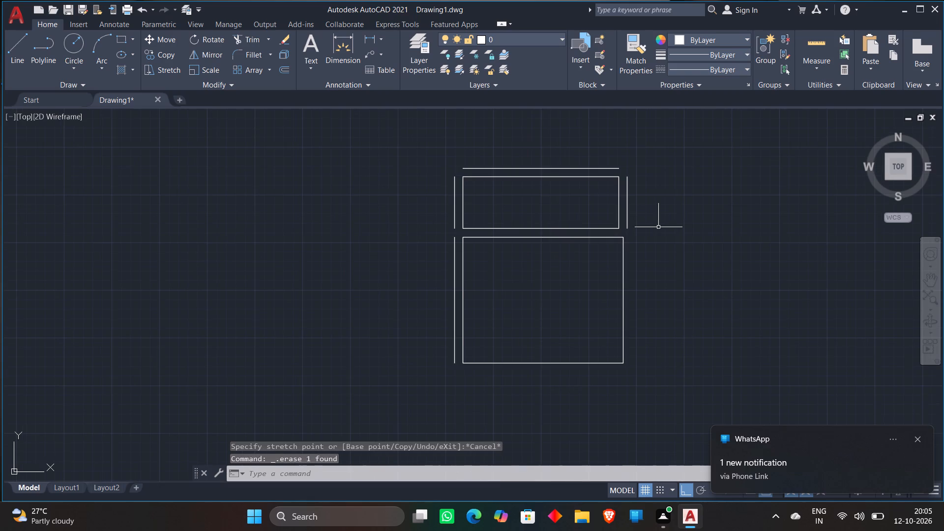
key("l")
key("Return")
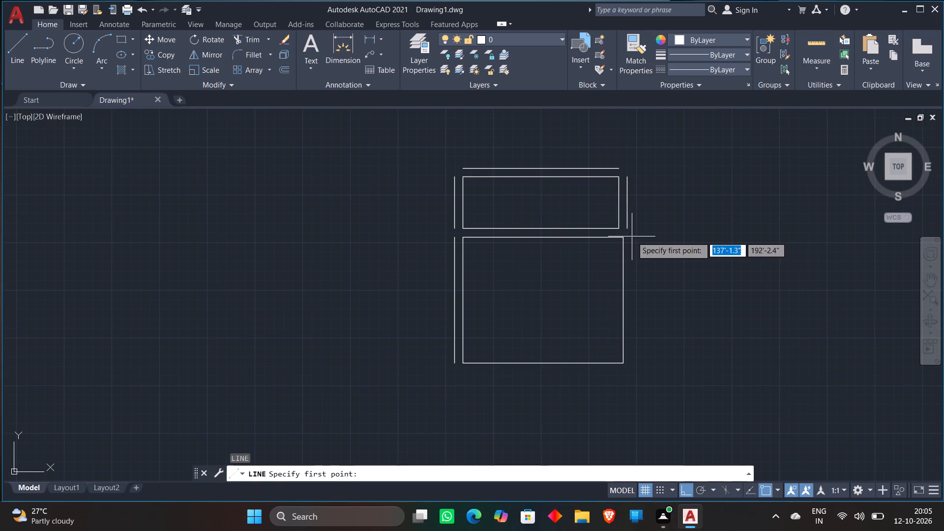
left_click(629, 230)
left_click(633, 378)
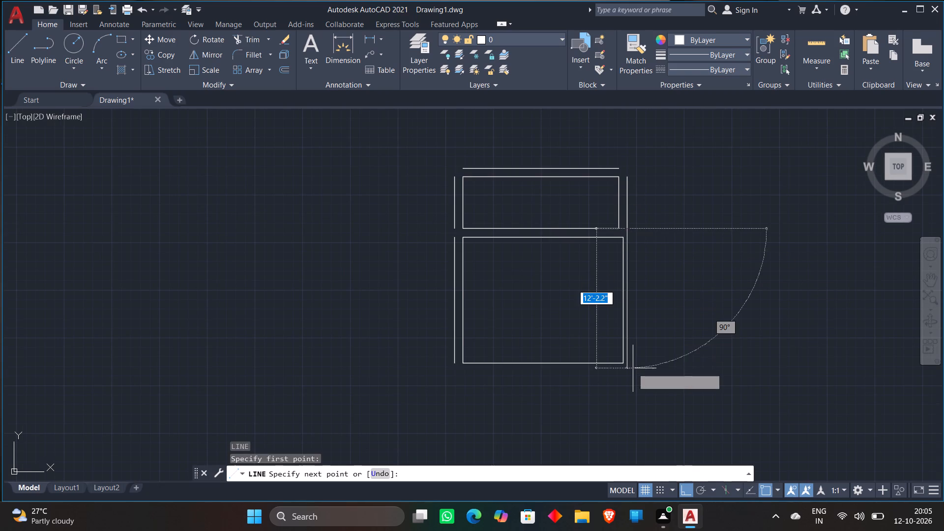
key("Escape")
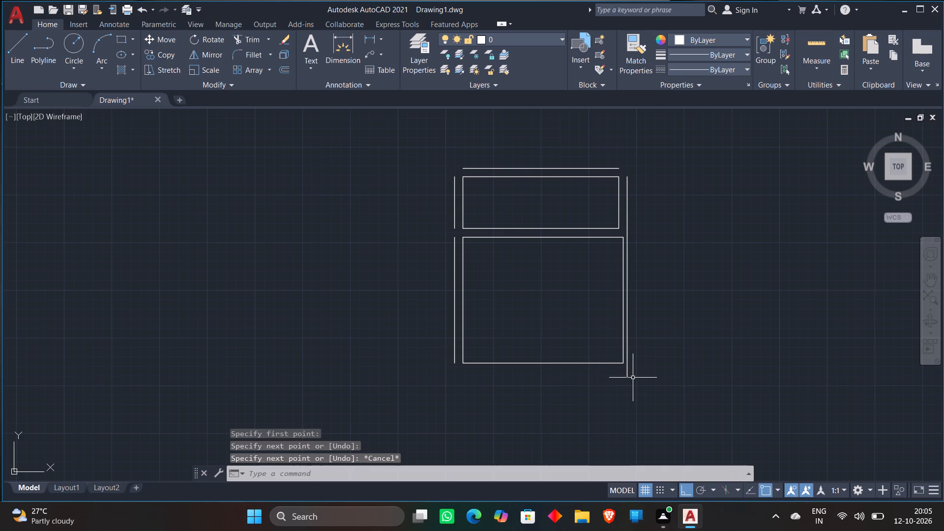
From the lower end of the upper space's outer right wall line, draw a 2' horizontal line to the right.
scroll(678, 275, "up", 2)
middle_click_drag(678, 275, 631, 298)
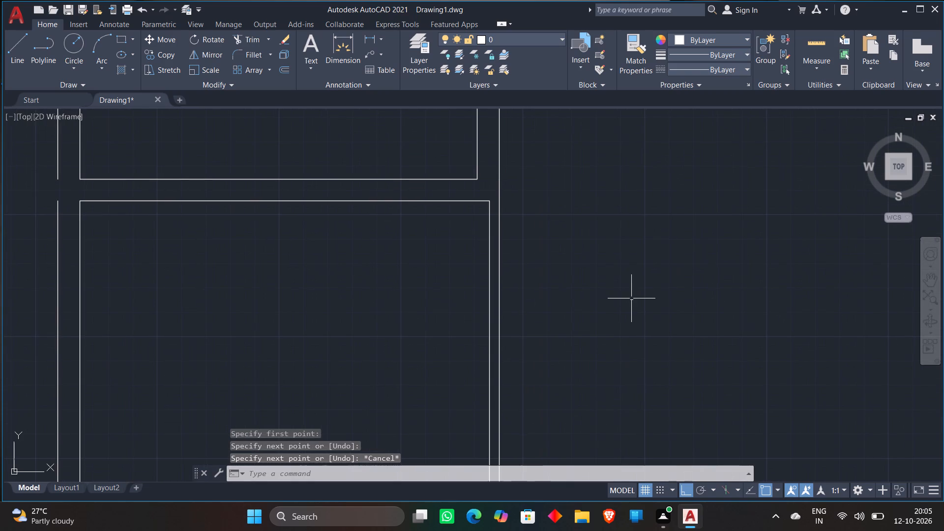
key("l")
key("Return")
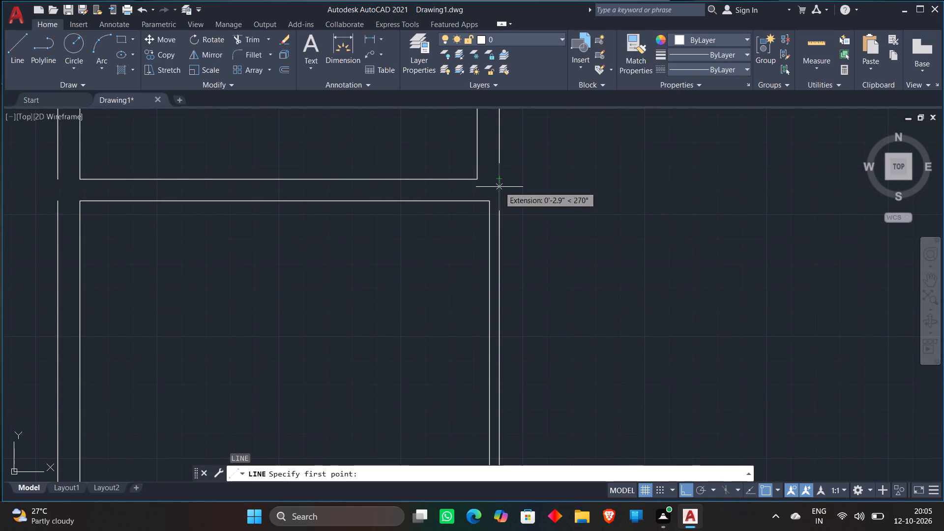
left_click(499, 177)
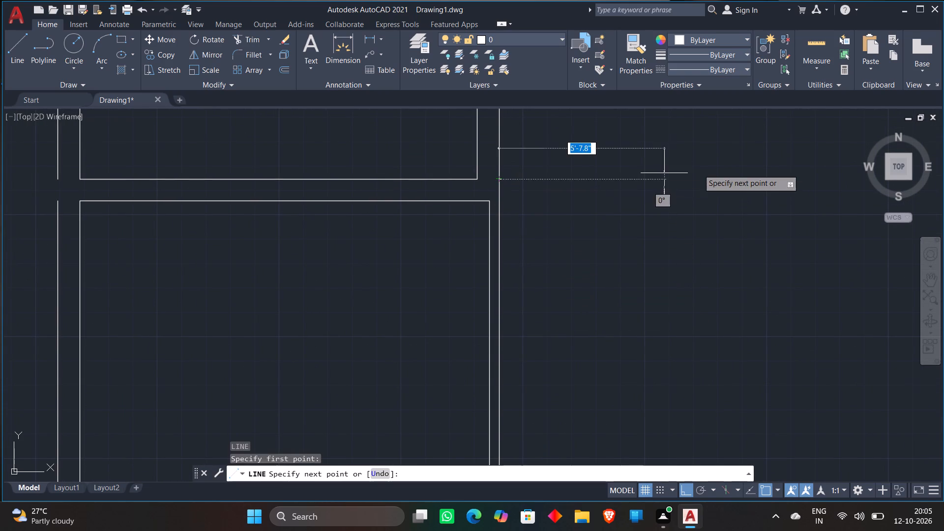
middle_click_drag(698, 169, 572, 198)
type("12'")
key("Return")
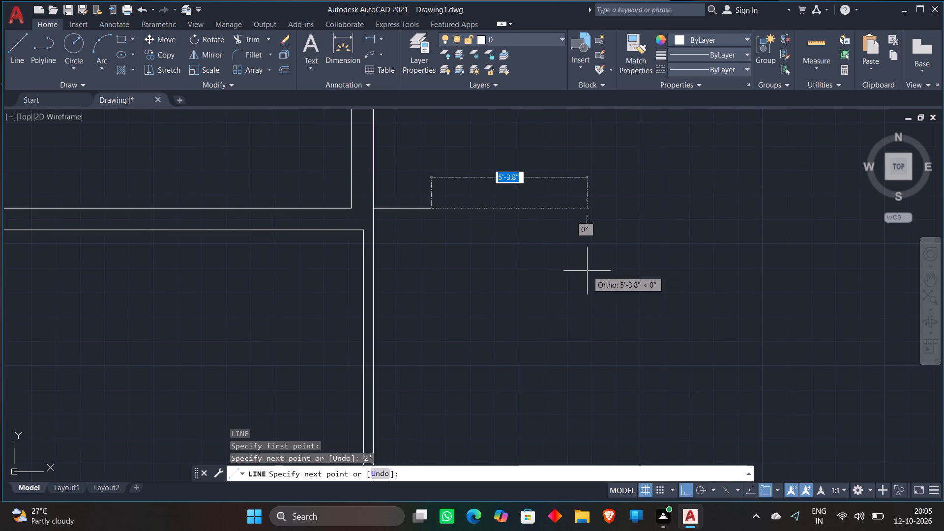
scroll(585, 269, "down", 1)
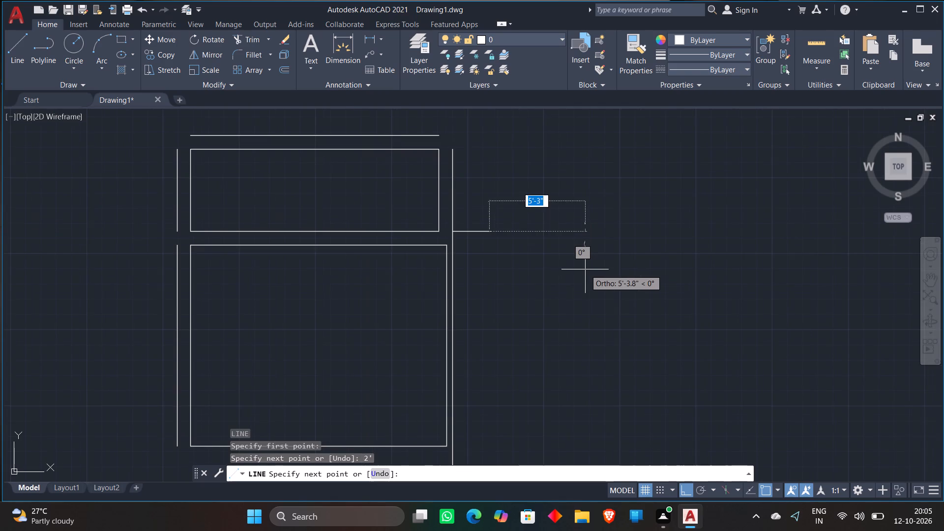
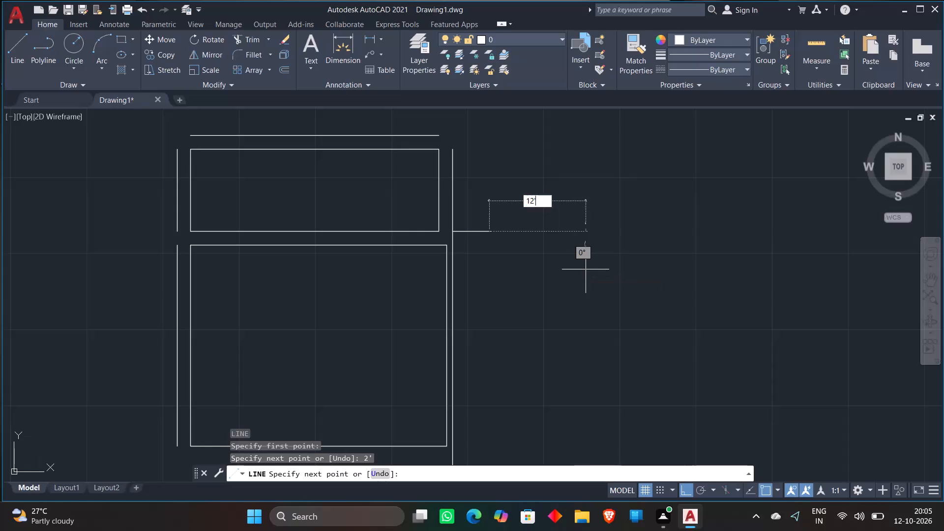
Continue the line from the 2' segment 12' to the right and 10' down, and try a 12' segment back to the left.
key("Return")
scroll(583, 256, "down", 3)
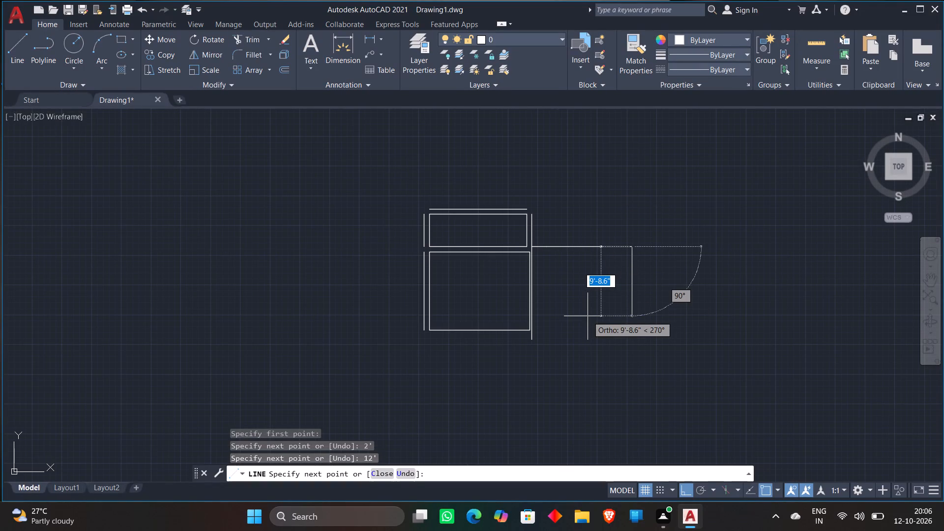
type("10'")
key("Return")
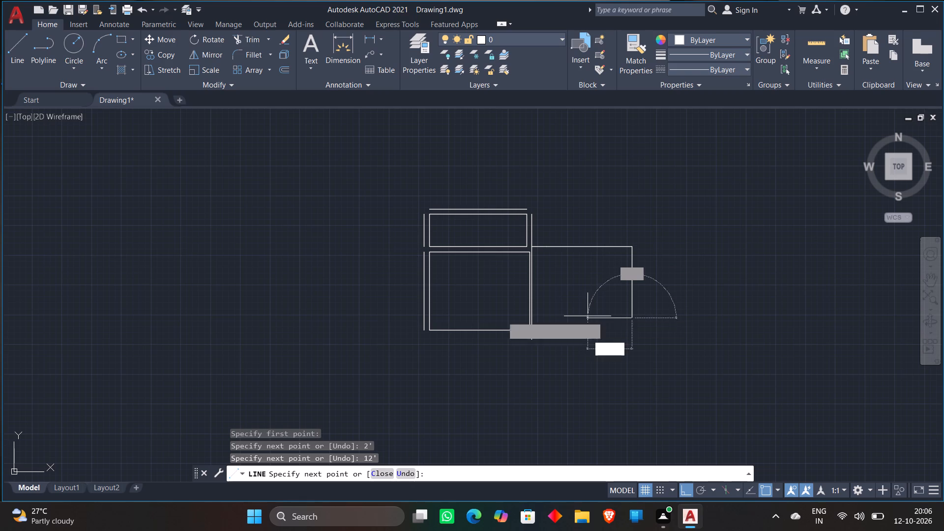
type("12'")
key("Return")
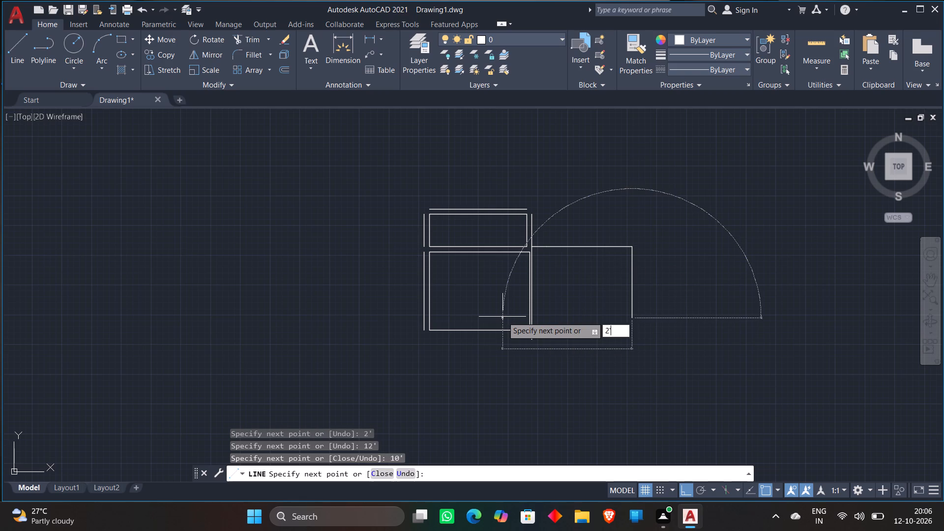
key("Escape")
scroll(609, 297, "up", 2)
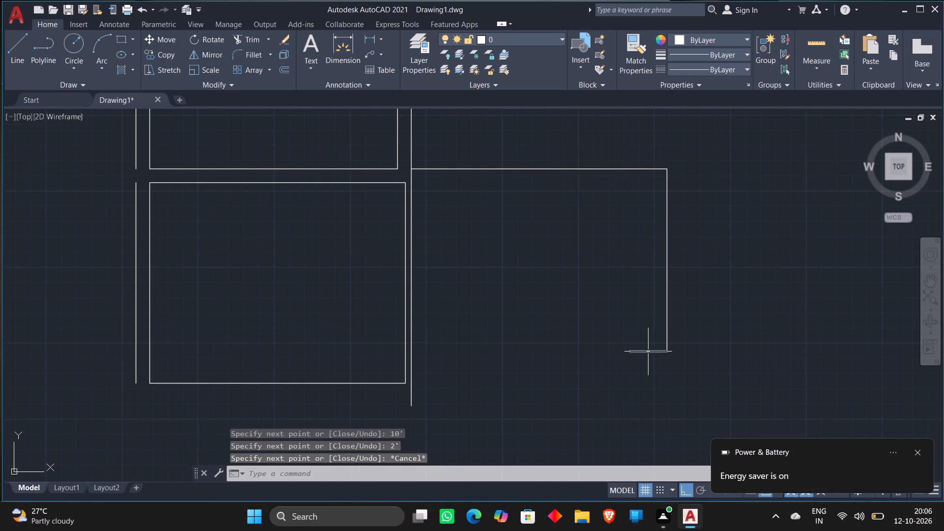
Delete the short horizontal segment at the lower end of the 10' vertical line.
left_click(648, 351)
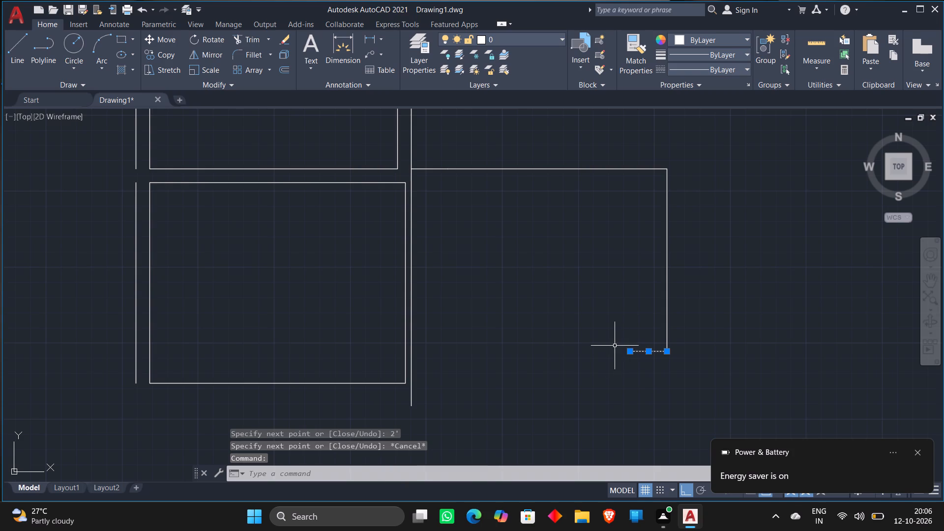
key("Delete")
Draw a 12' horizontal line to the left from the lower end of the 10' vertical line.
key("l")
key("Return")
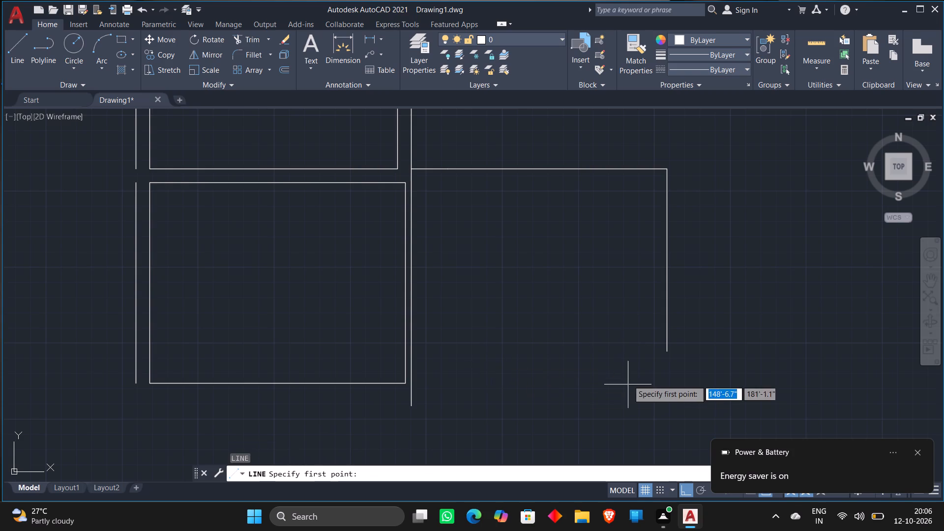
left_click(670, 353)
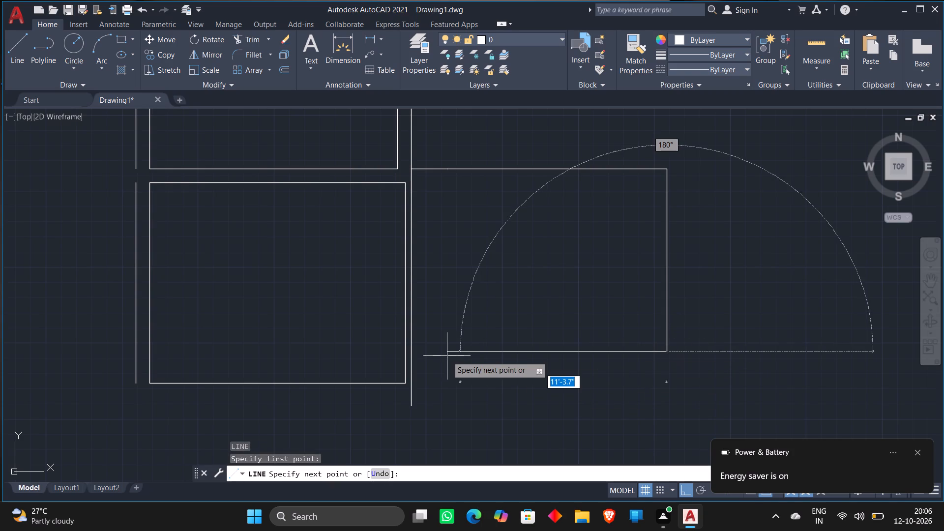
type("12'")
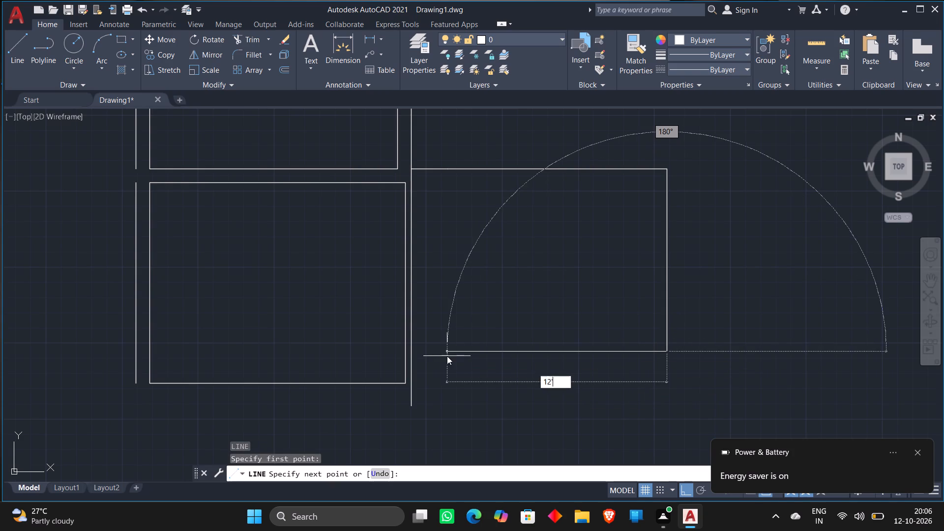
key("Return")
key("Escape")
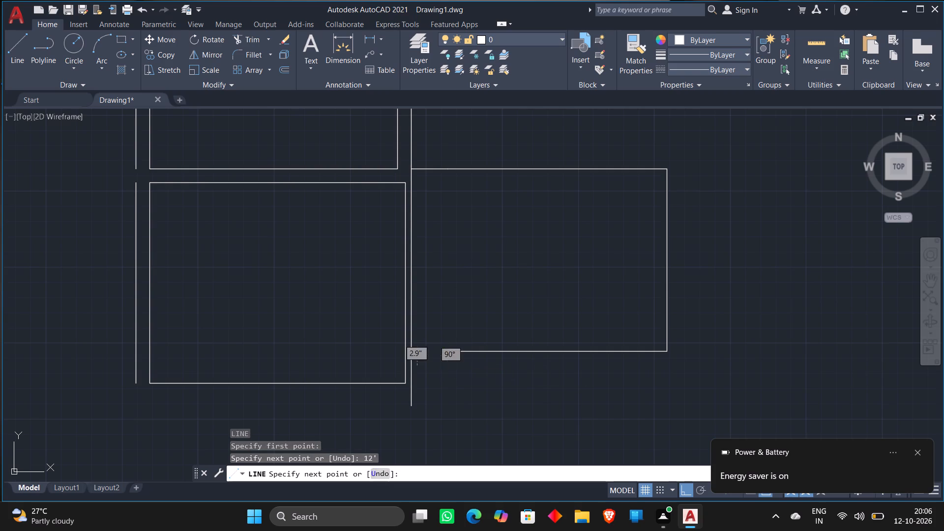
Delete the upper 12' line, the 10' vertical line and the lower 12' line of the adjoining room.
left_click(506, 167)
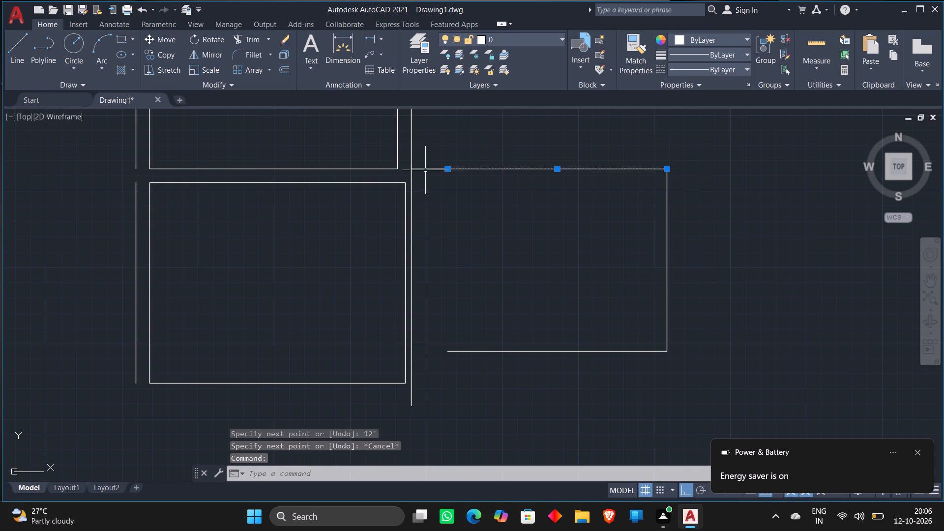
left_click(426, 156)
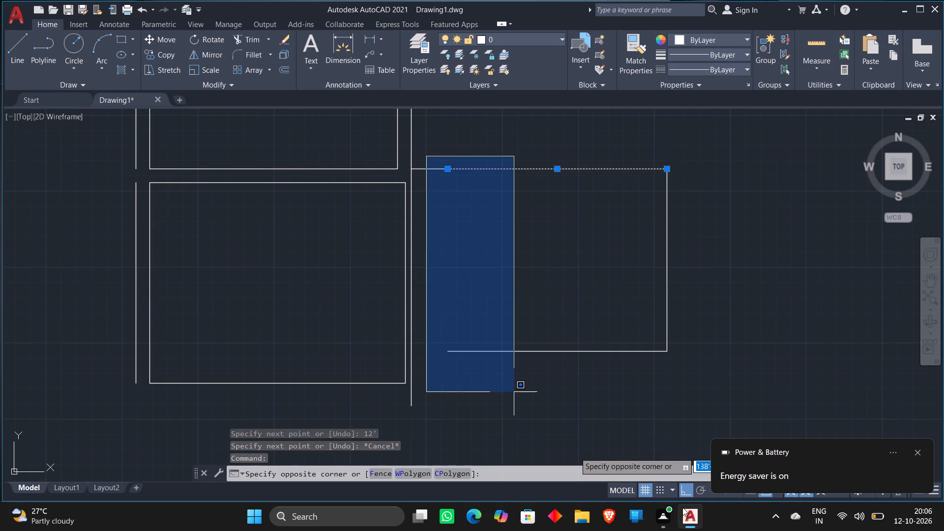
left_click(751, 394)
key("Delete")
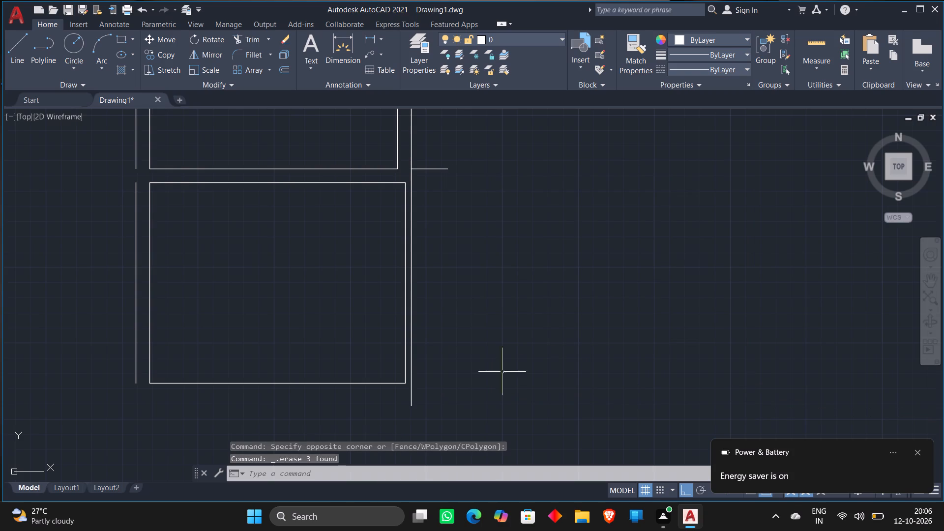
Delete the 2' horizontal line beside the upper space's outer right wall line.
left_click(430, 168)
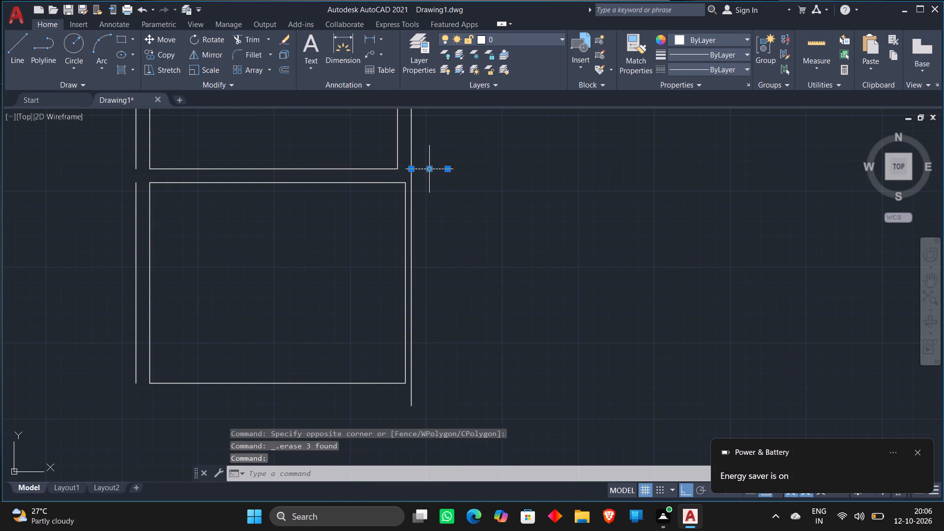
key("Delete")
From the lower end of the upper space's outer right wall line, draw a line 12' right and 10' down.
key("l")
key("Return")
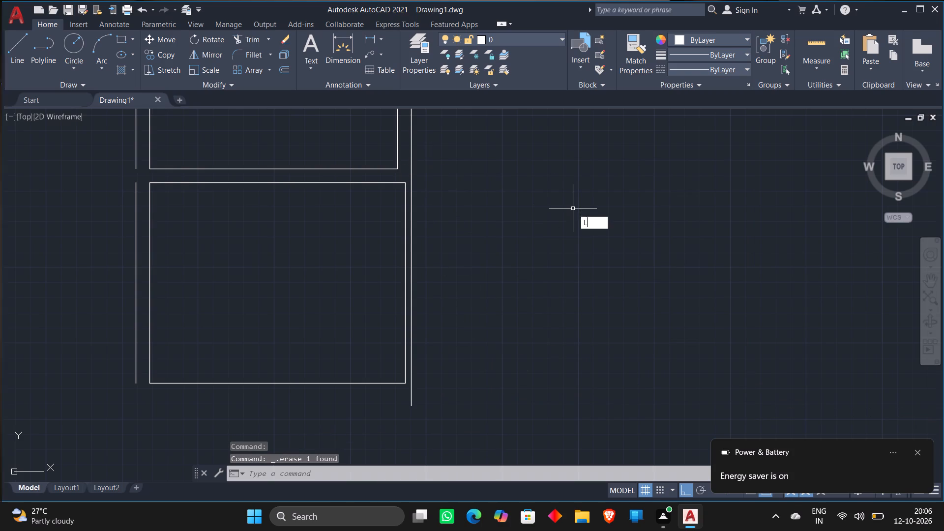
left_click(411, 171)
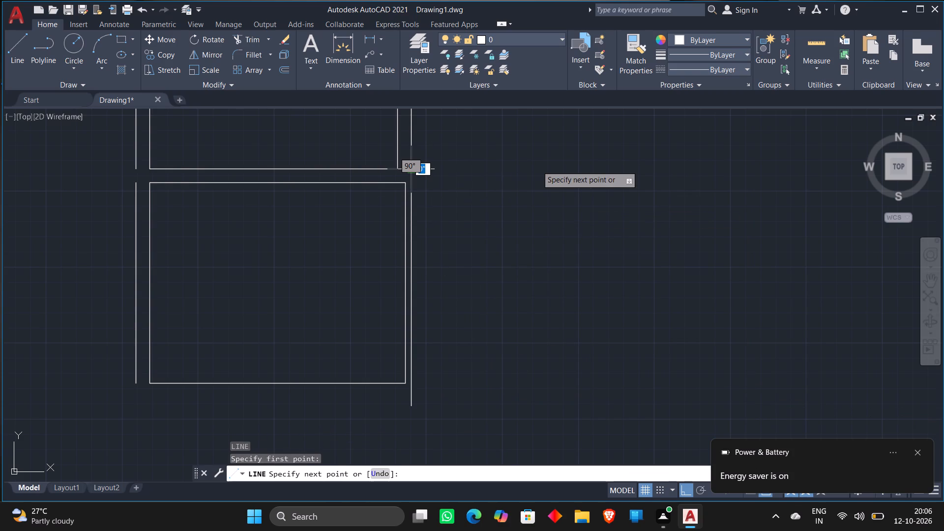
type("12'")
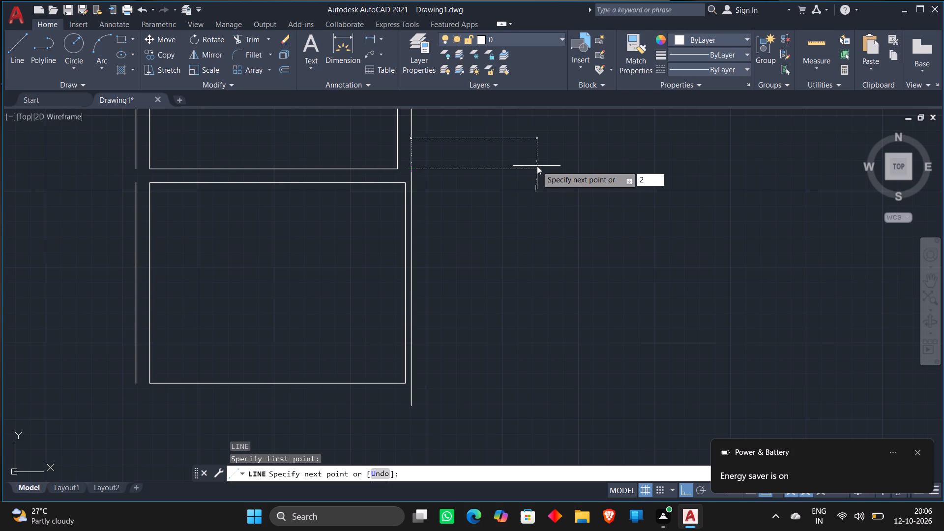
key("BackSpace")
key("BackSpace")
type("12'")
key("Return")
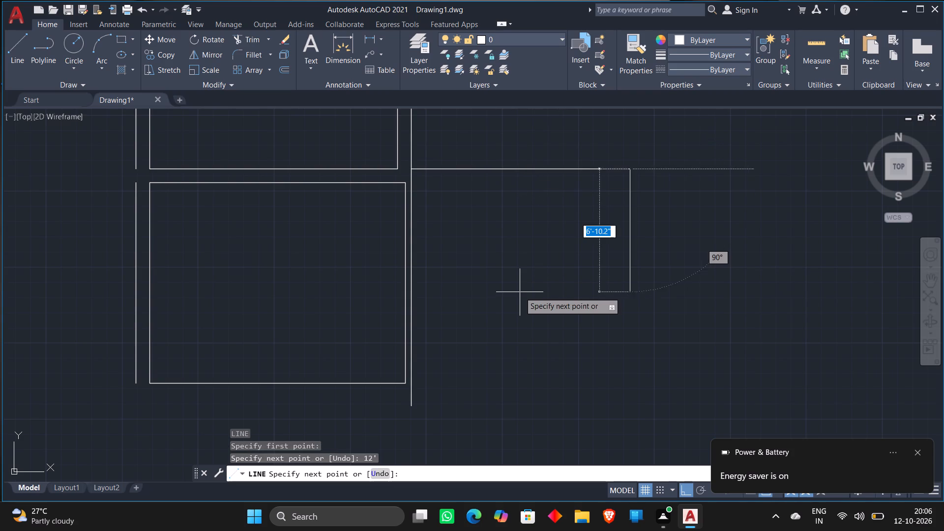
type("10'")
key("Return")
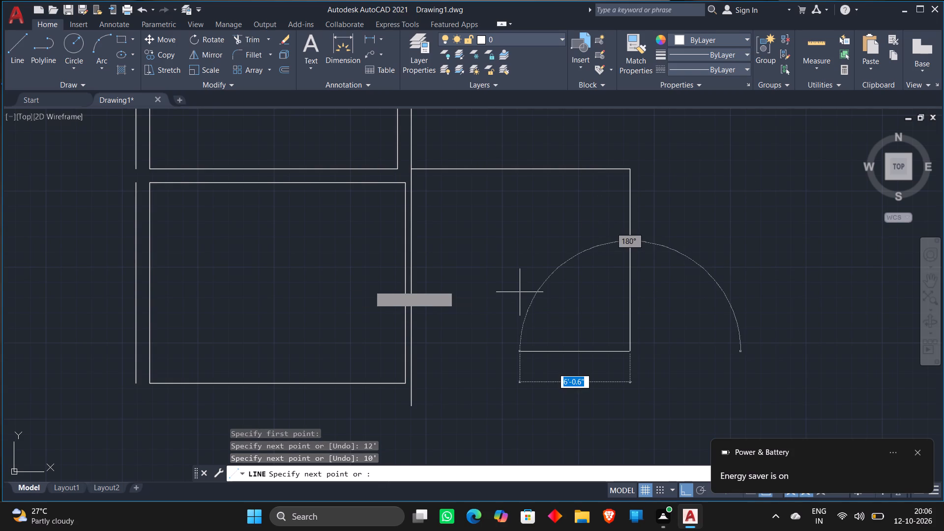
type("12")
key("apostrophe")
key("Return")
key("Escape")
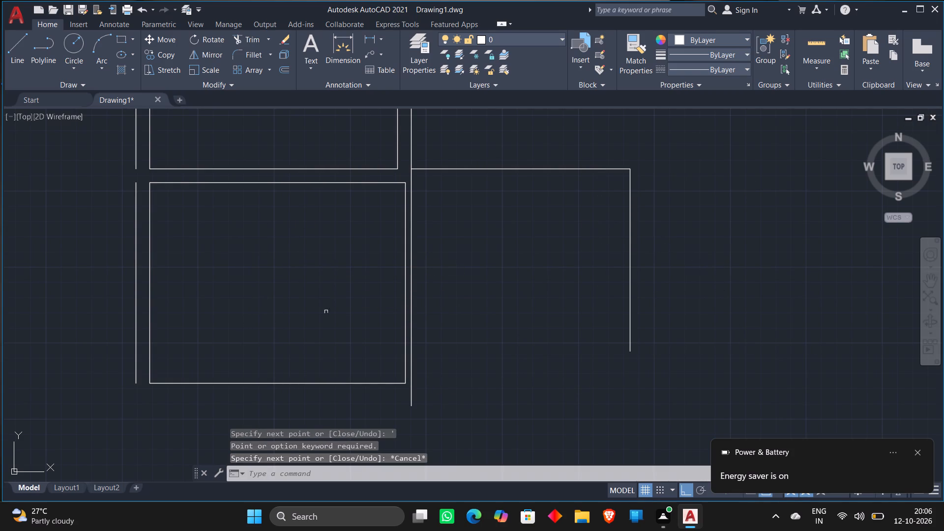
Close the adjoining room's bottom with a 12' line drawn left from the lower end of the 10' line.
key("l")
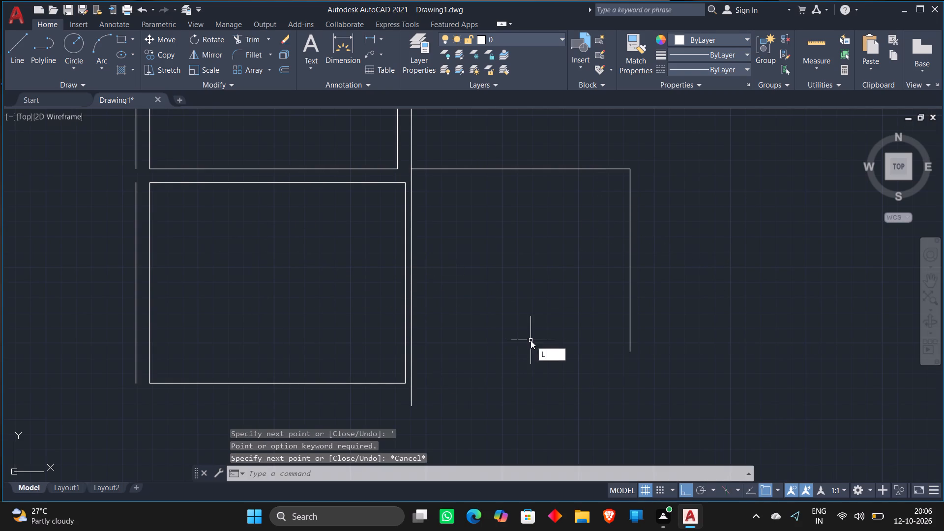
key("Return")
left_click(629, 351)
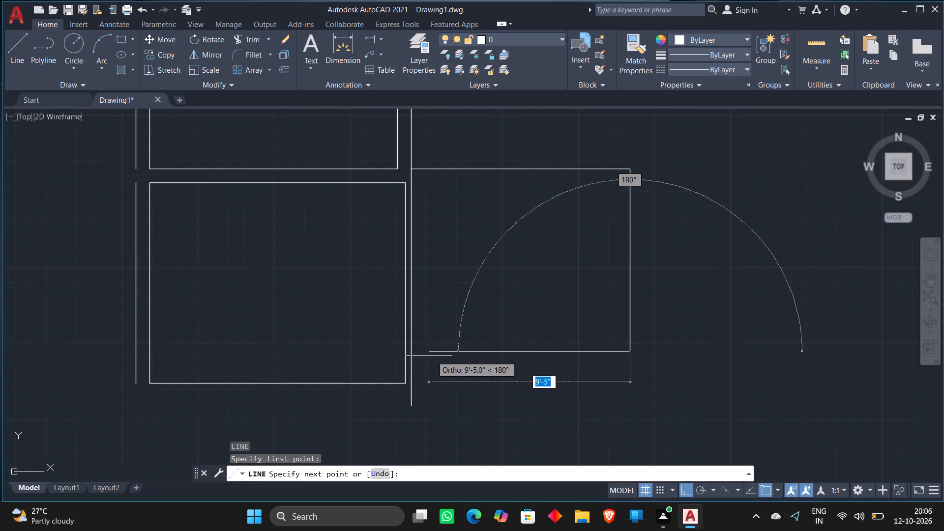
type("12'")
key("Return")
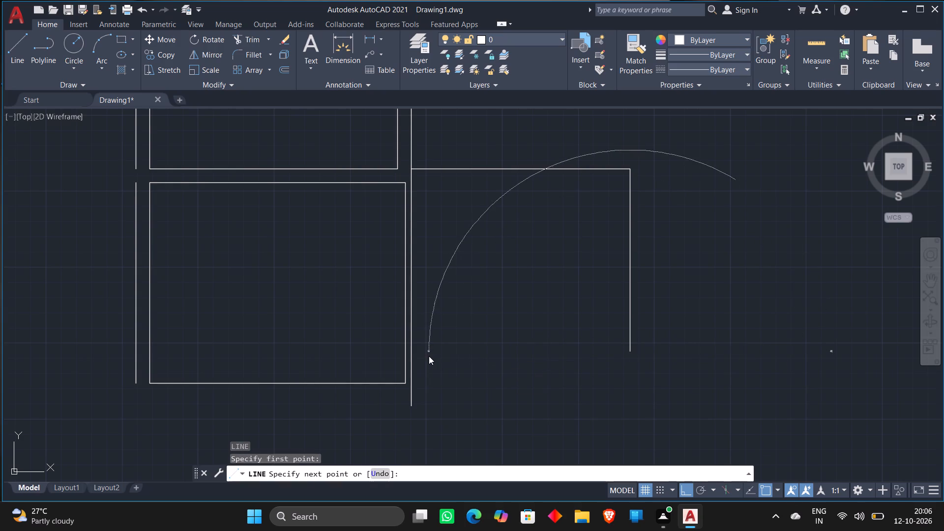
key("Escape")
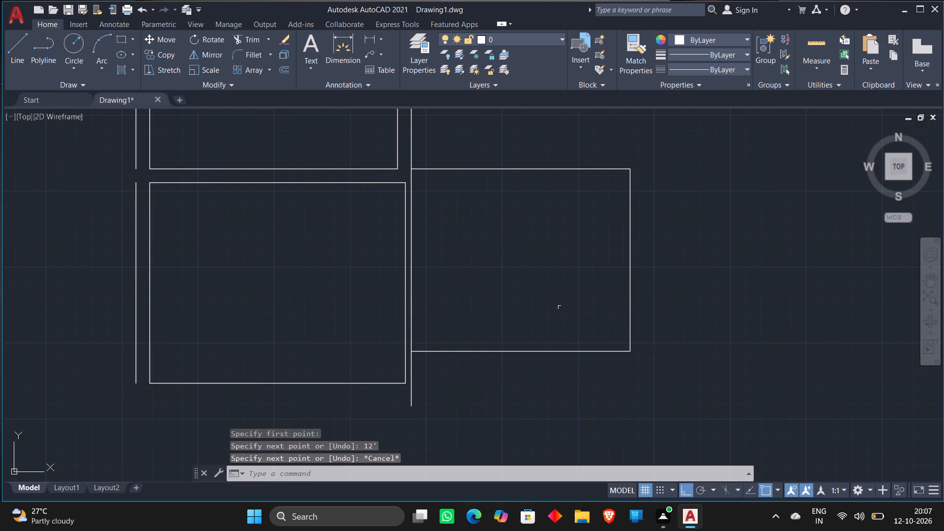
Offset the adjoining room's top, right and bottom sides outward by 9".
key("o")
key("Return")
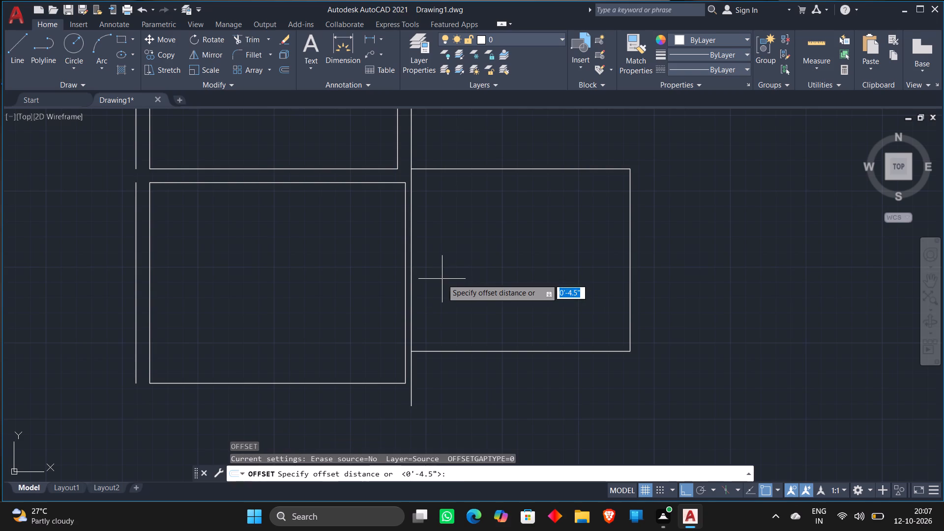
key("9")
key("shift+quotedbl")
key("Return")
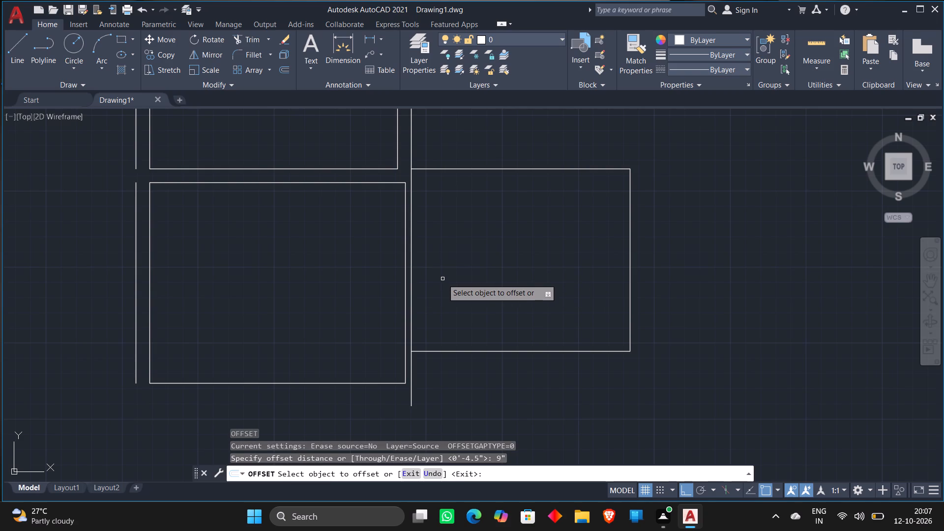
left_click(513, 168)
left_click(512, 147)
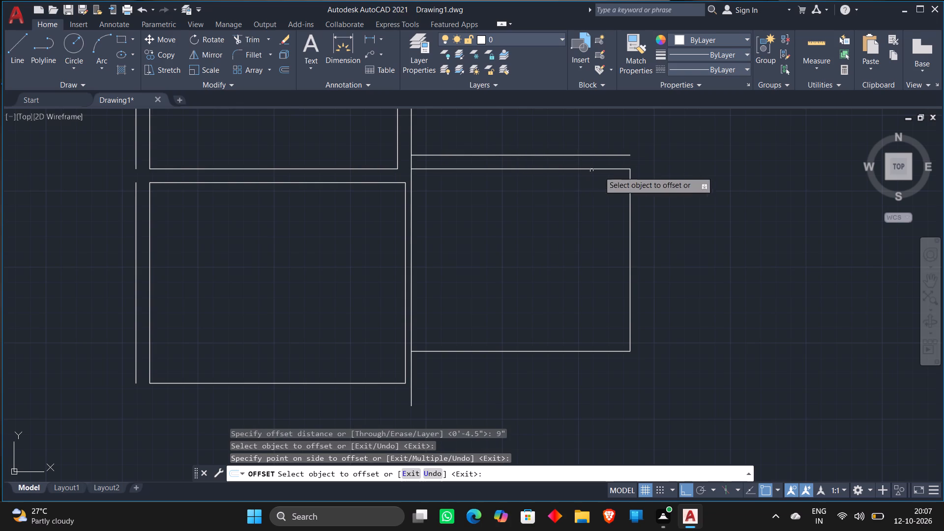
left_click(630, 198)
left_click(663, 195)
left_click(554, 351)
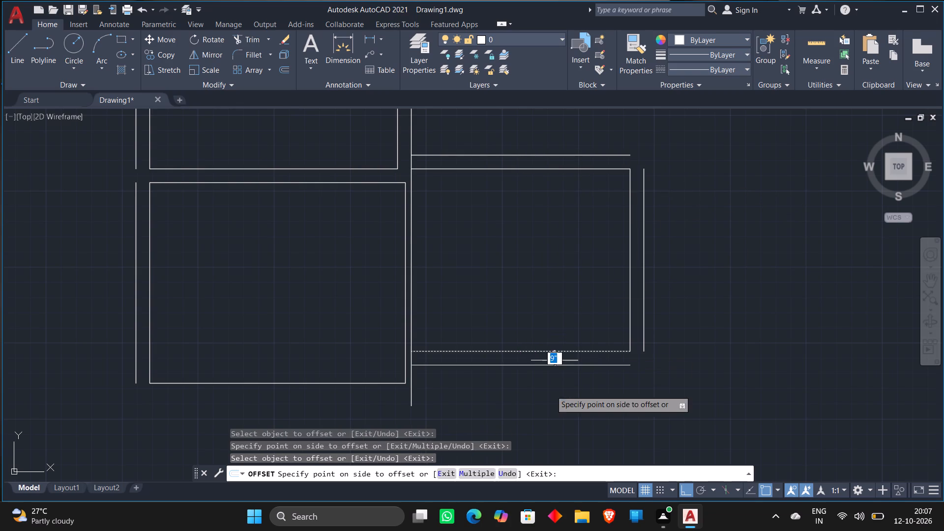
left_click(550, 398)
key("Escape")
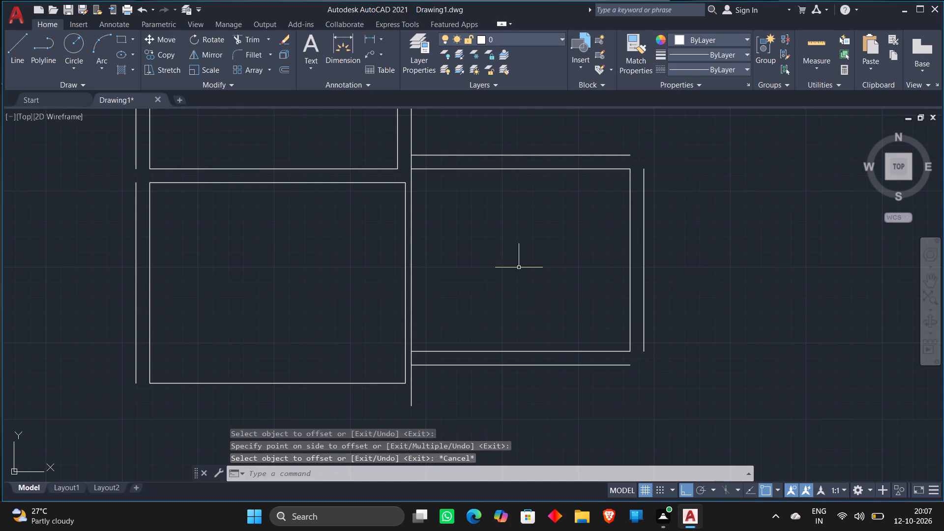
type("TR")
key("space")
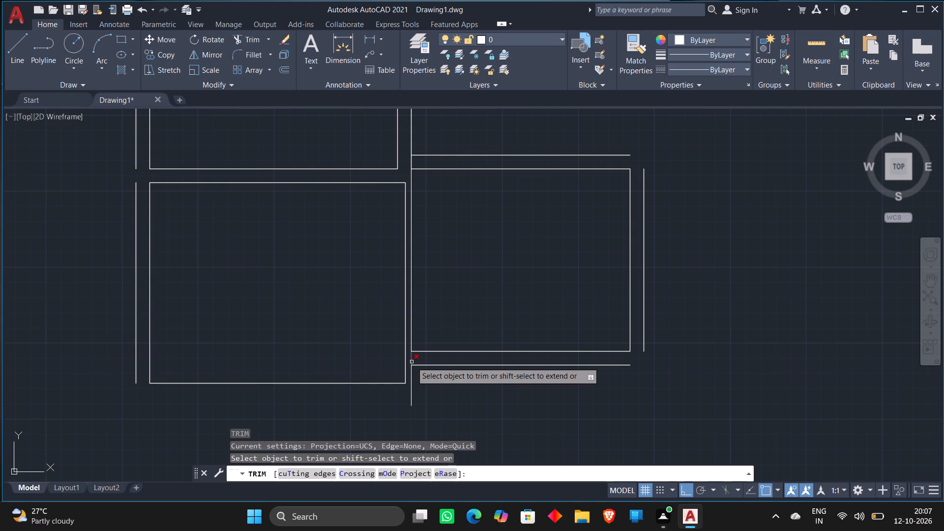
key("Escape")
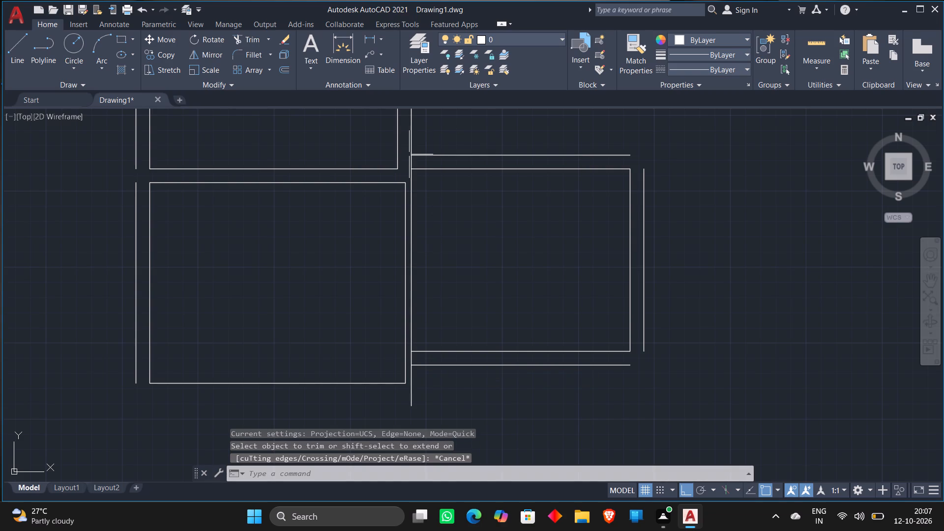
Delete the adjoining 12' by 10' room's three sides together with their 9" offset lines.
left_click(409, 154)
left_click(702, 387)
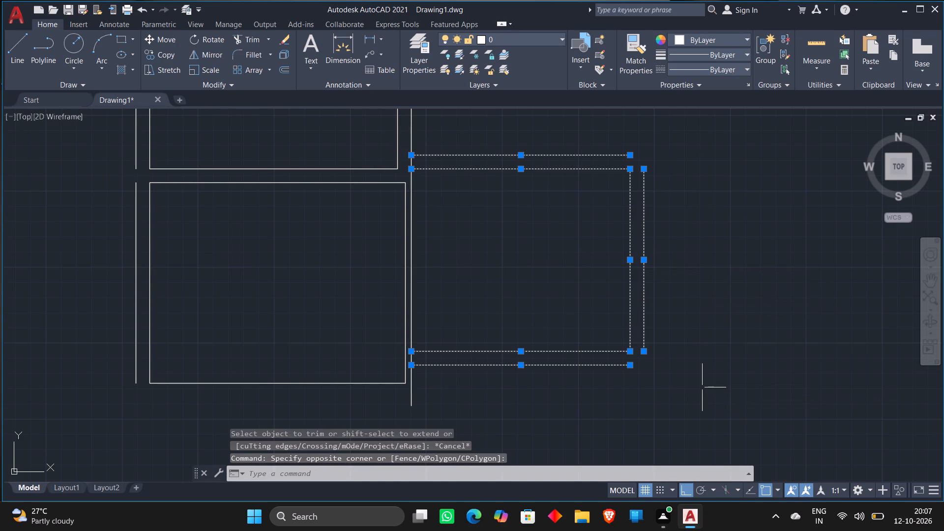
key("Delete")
Draw a 10' horizontal line rightward from the lower end of the upper space's outer right wall line.
key("l")
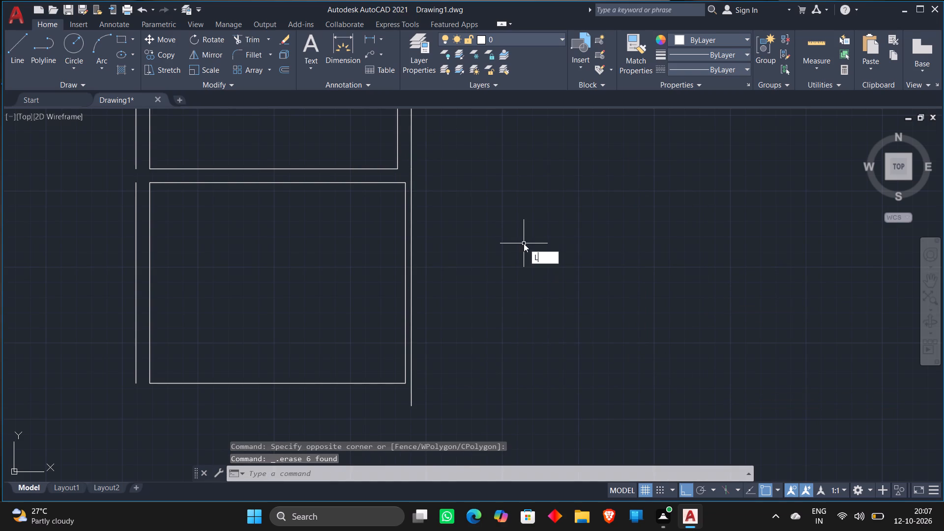
key("Return")
left_click(414, 172)
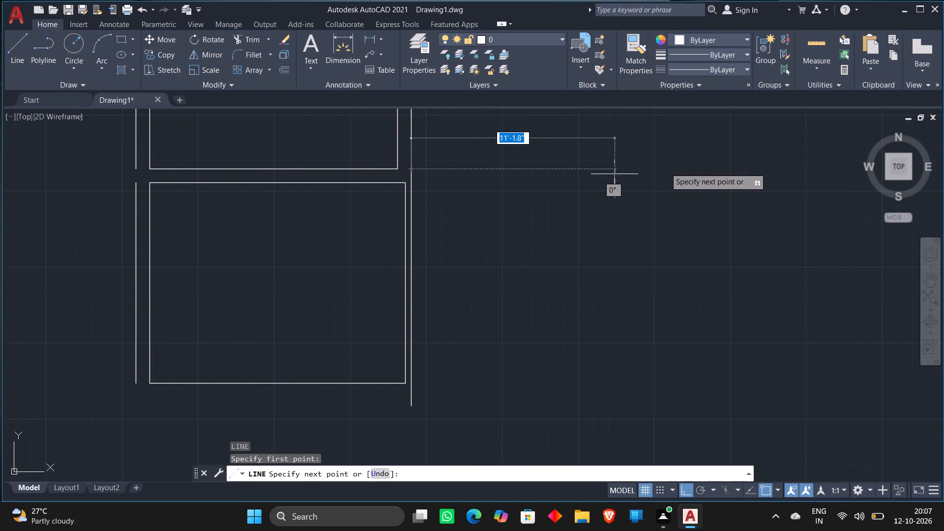
key("1")
key("0")
key("apostrophe")
key("Return")
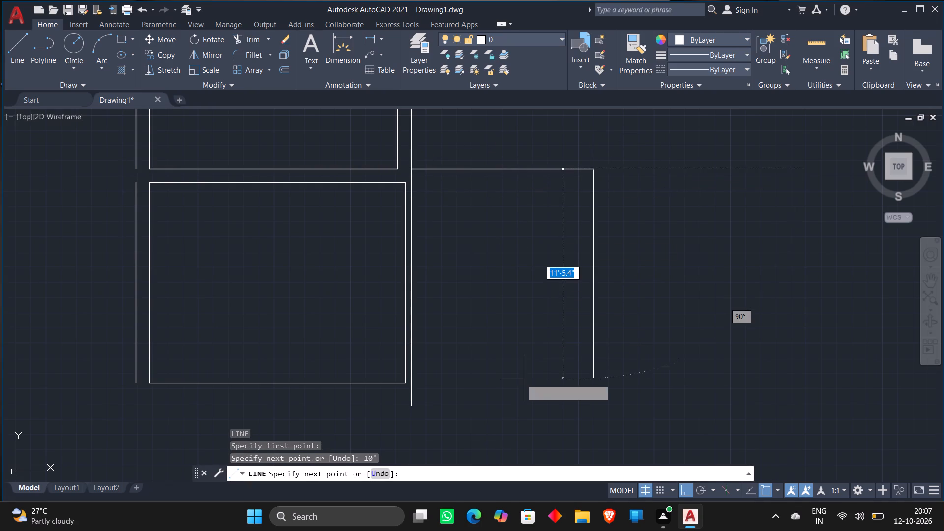
type("12'")
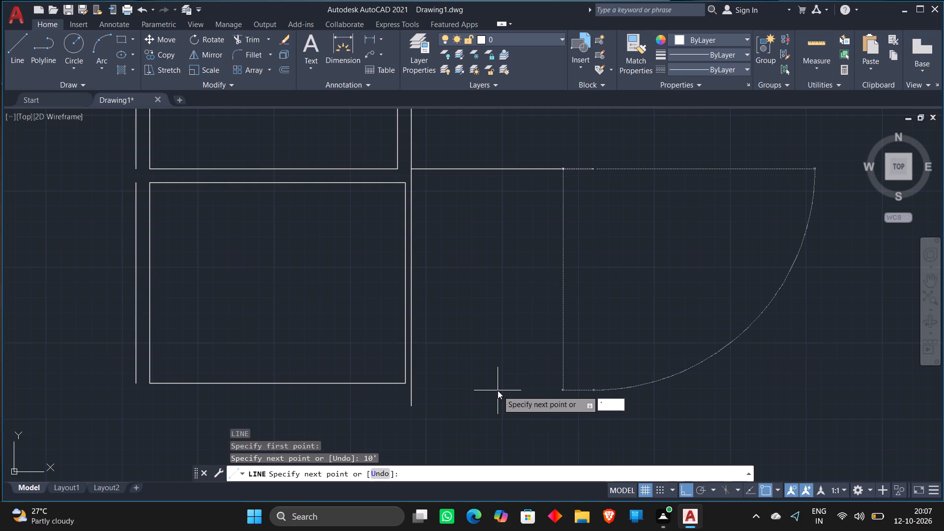
key("BackSpace")
key("Escape")
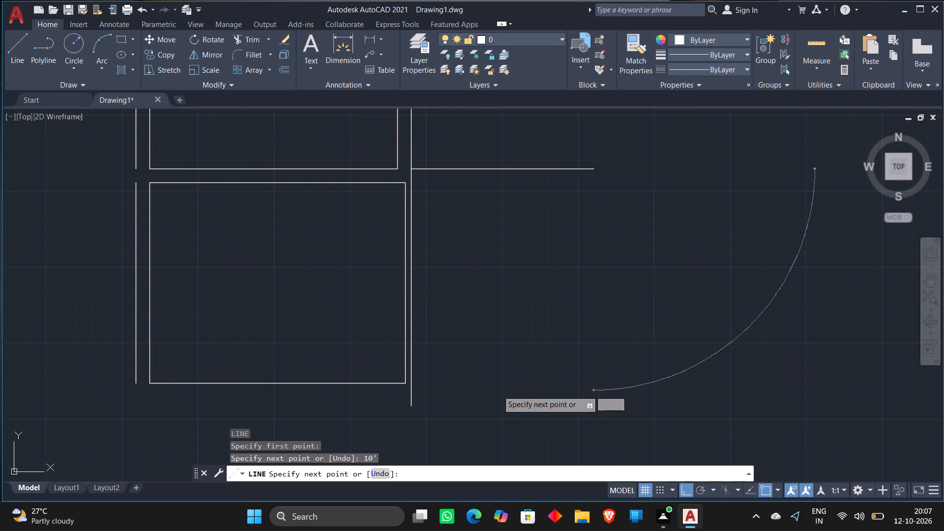
From the right end of the 10' line, draw a line 12' down and 10' left to close the adjoining room.
key("l")
key("Return")
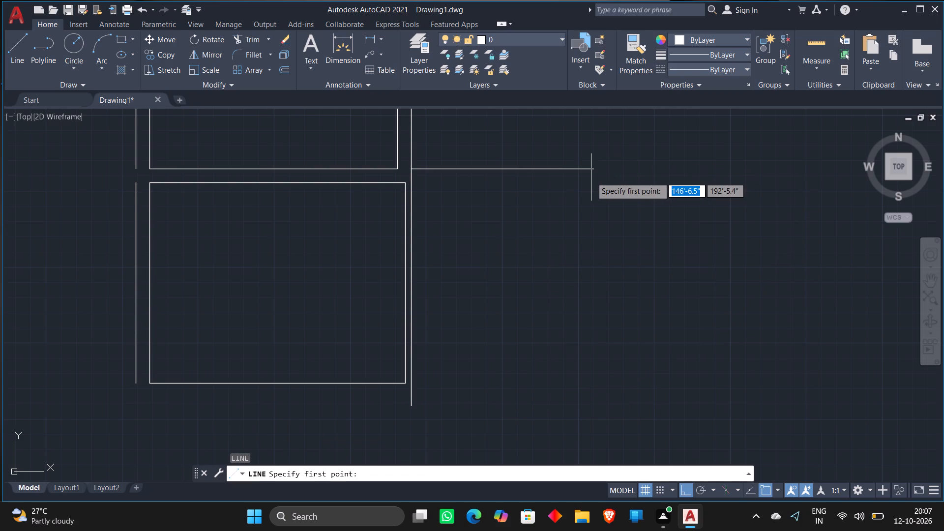
left_click(592, 172)
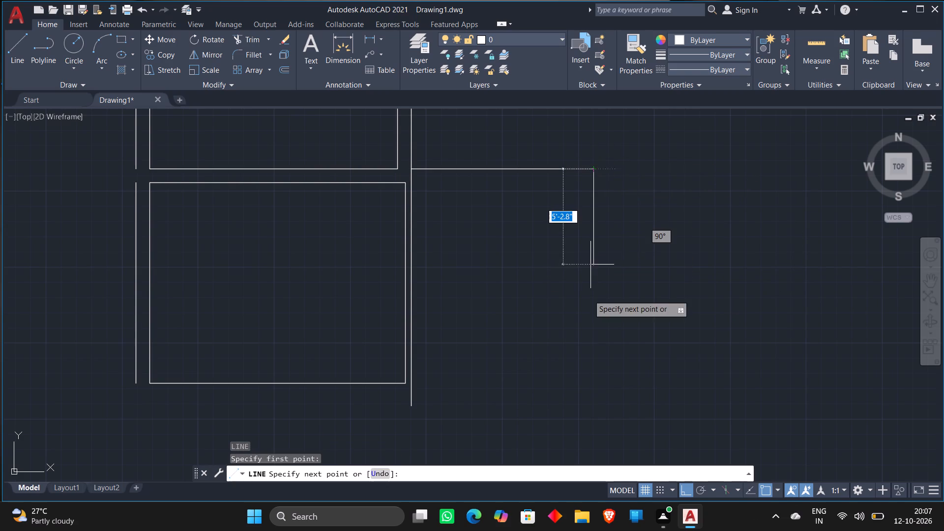
type("12'")
key("Return")
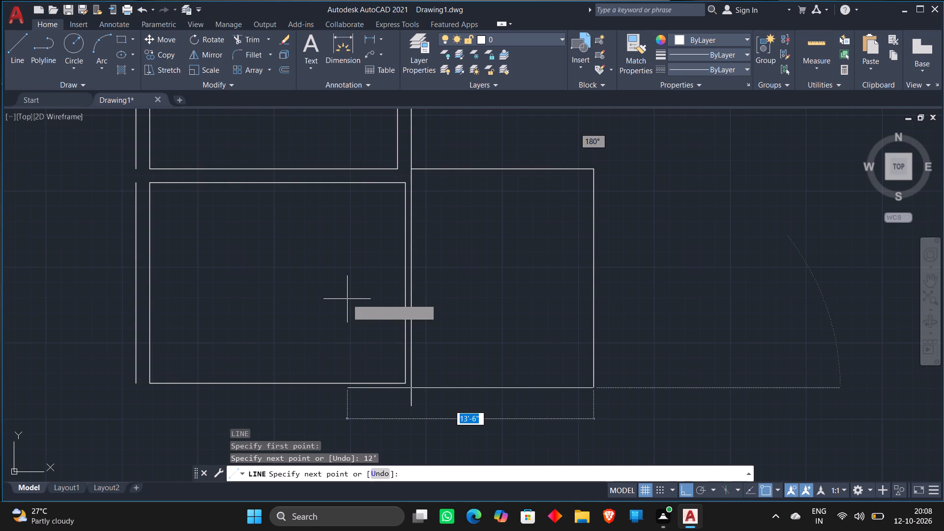
type("10")
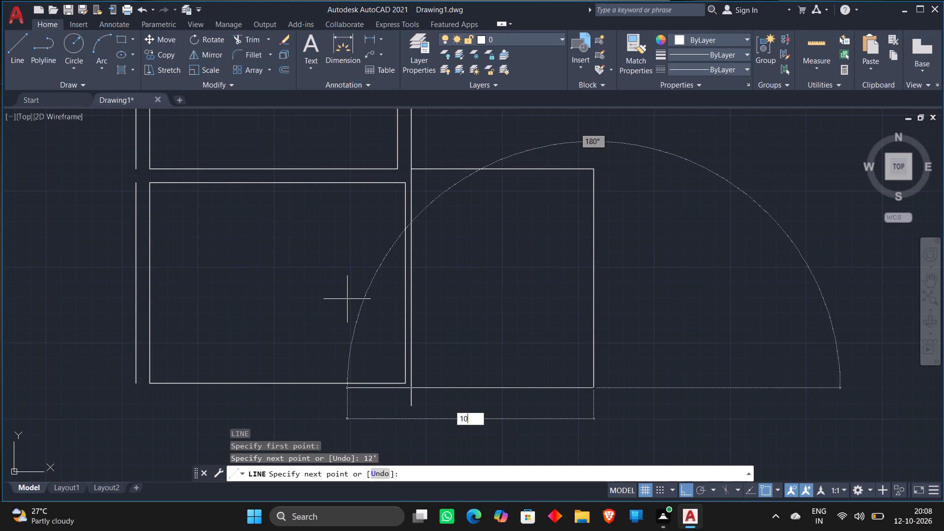
key("apostrophe")
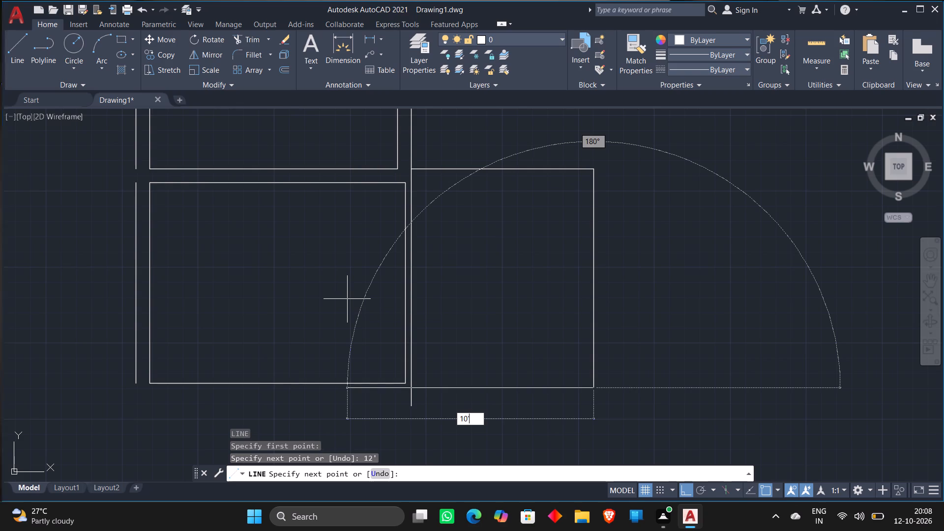
key("Return")
key("Escape")
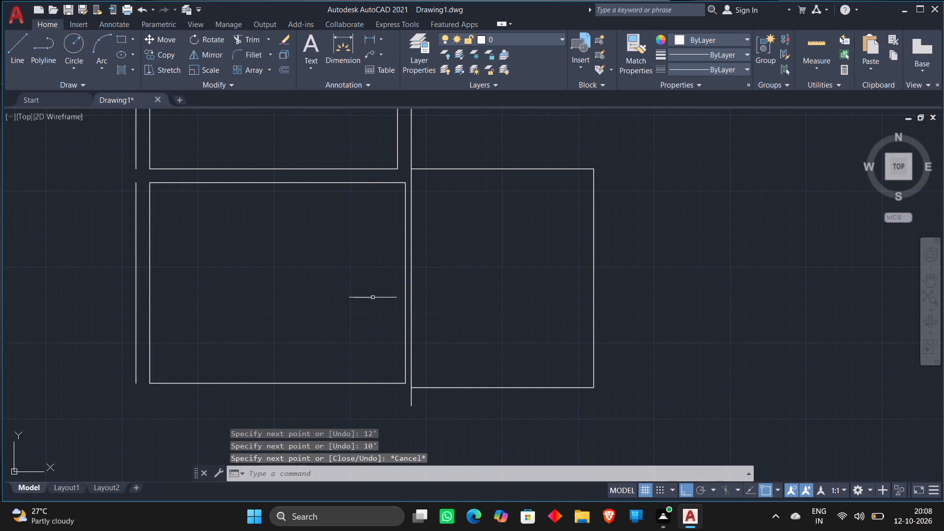
Trim the vertical line's overhang below the adjoining room's bottom-left corner.
type("TR")
key("space")
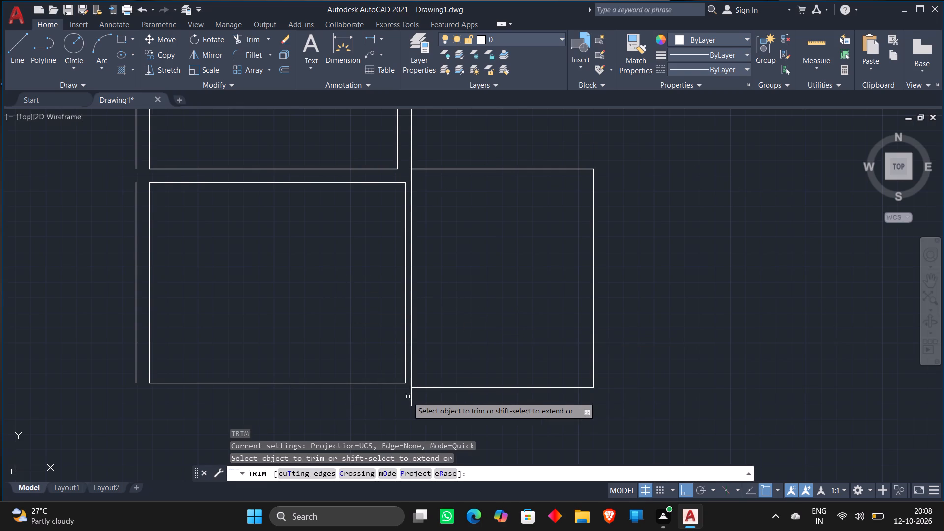
left_click(411, 397)
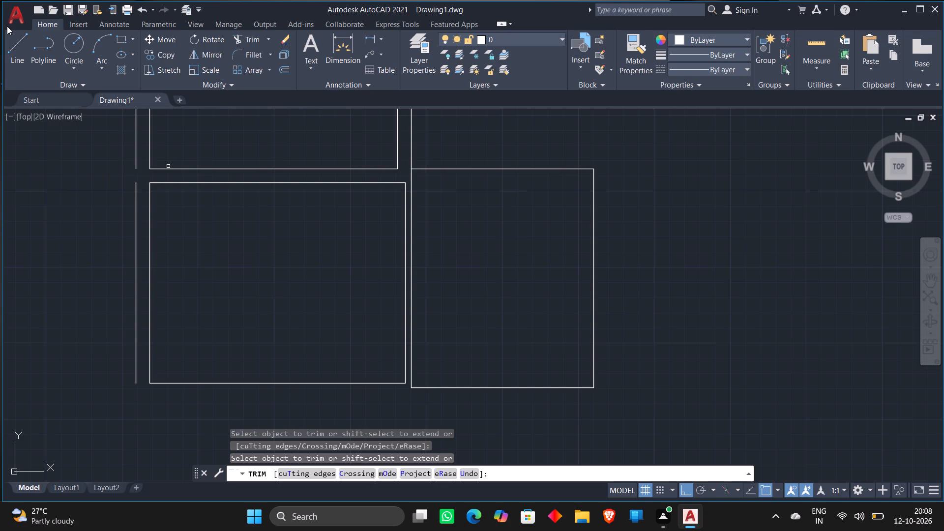
key("Escape")
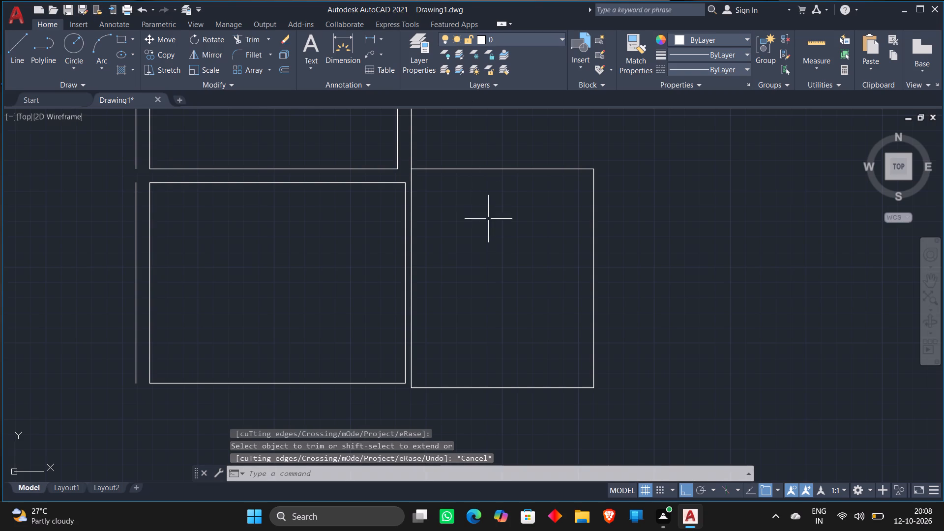
Offset the adjoining 10' by 12' room's top, right and bottom sides outward by 9".
scroll(489, 222, "down", 1)
middle_click_drag(489, 222, 484, 237)
key("o")
key("Return")
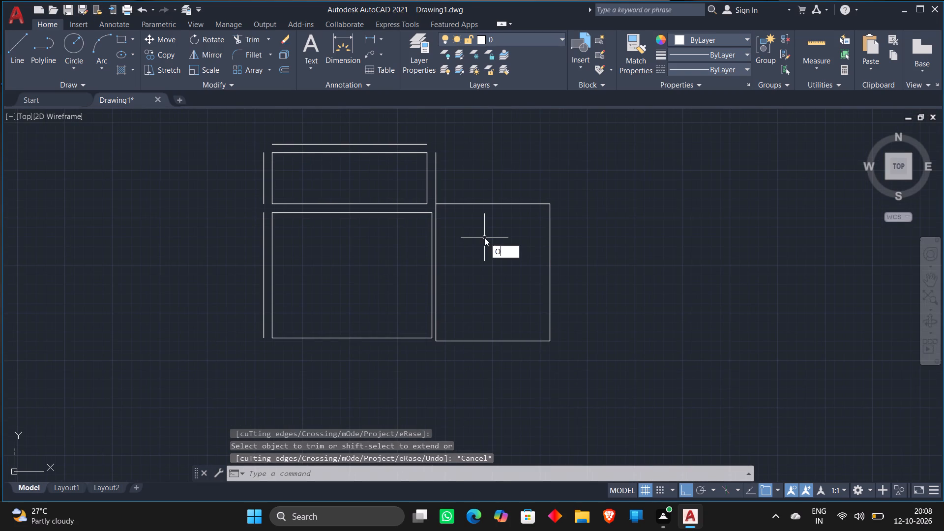
key("Return")
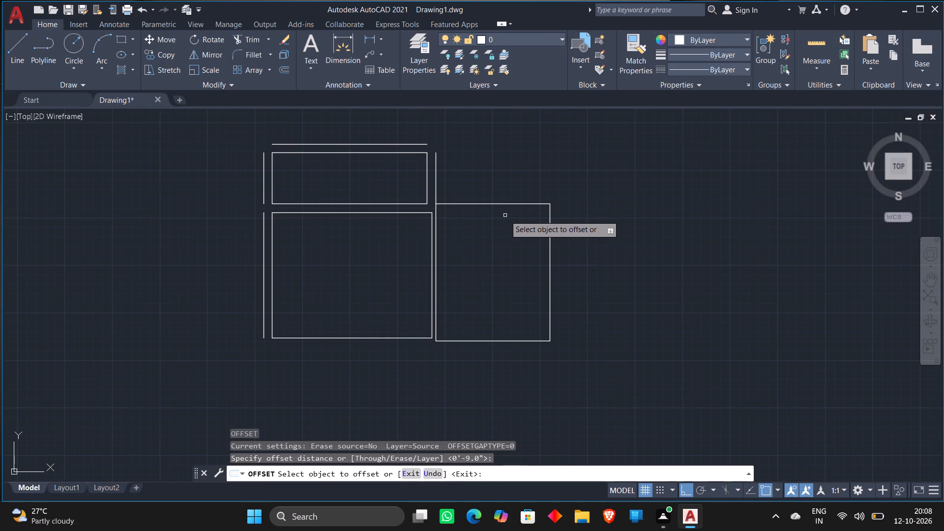
left_click(505, 204)
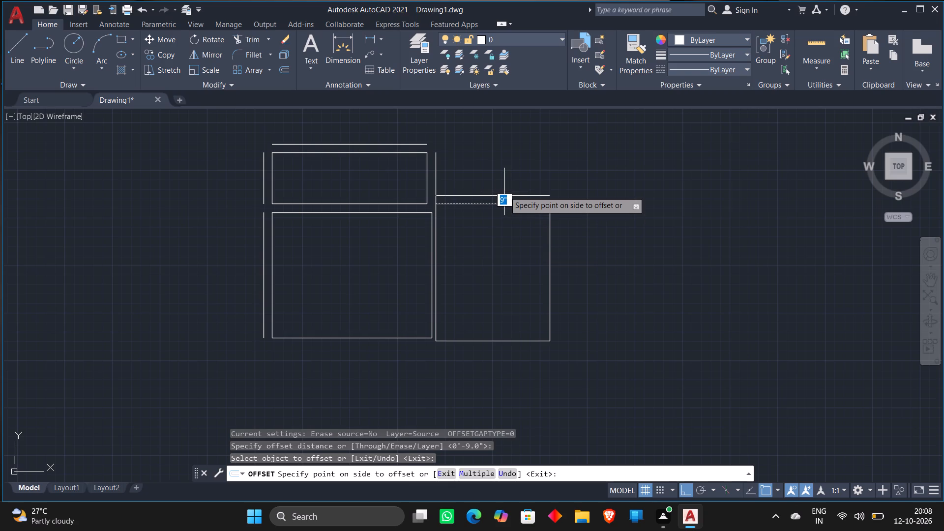
left_click(504, 191)
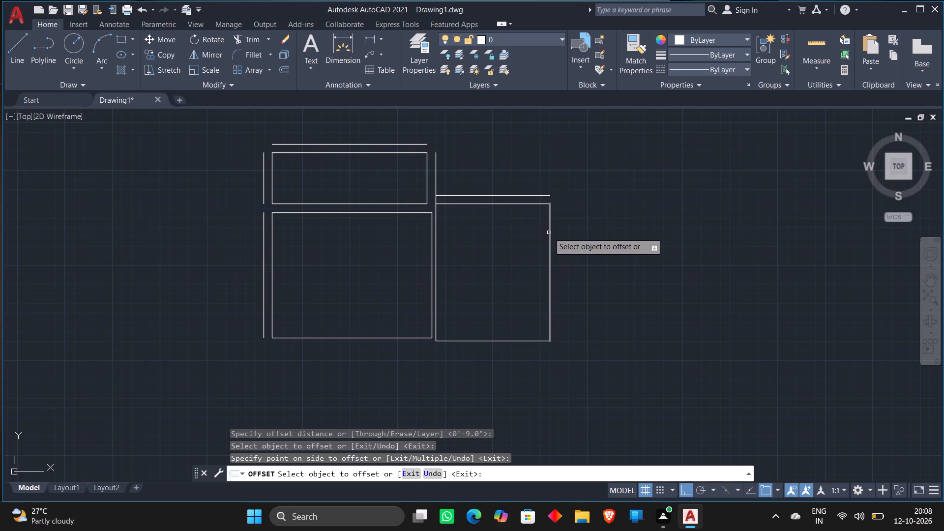
left_click(549, 233)
left_click(577, 229)
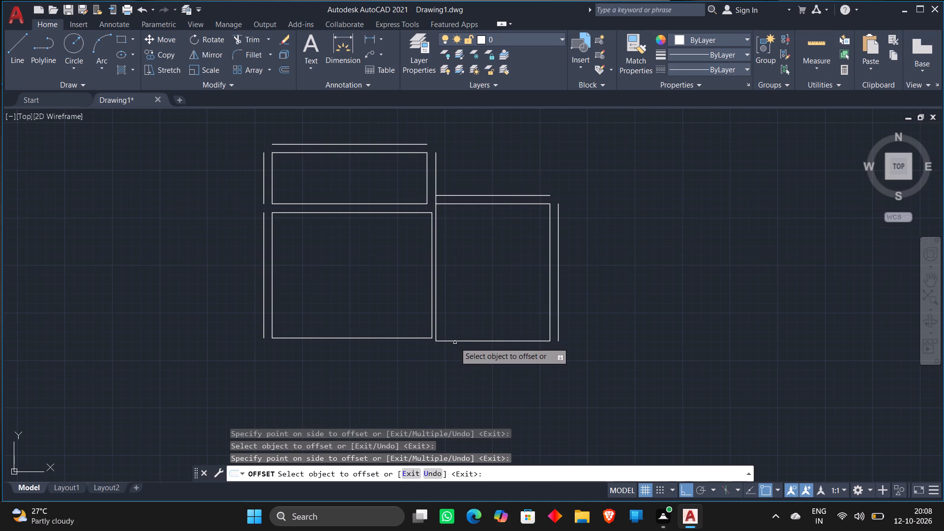
left_click(456, 342)
left_click(452, 375)
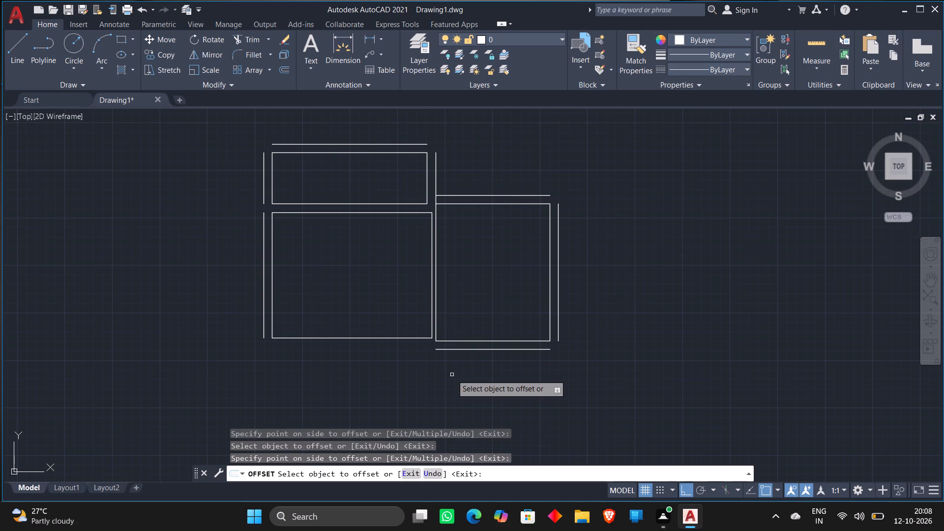
key("Escape")
Trim the vertical wall line between the adjoining room's top side and its outer offset line.
scroll(607, 326, "up", 1)
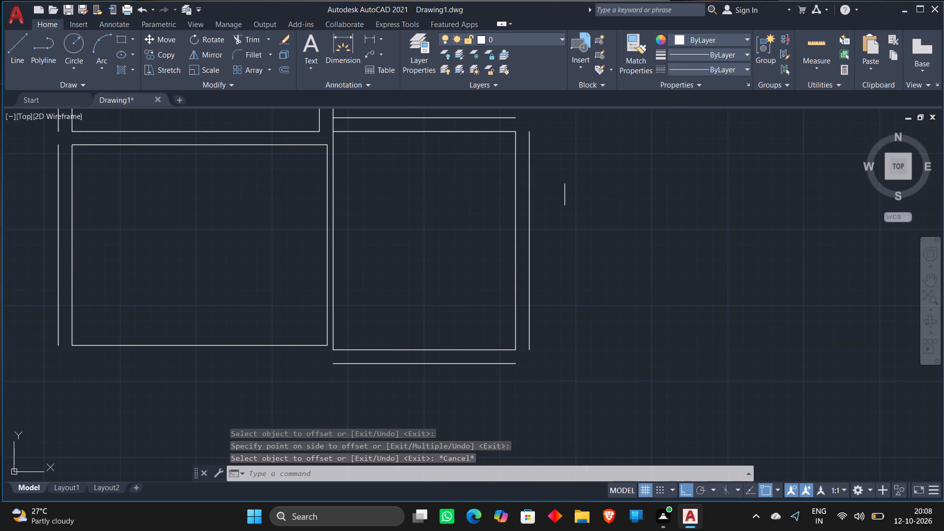
middle_click_drag(671, 182, 673, 230)
type("TR")
key("space")
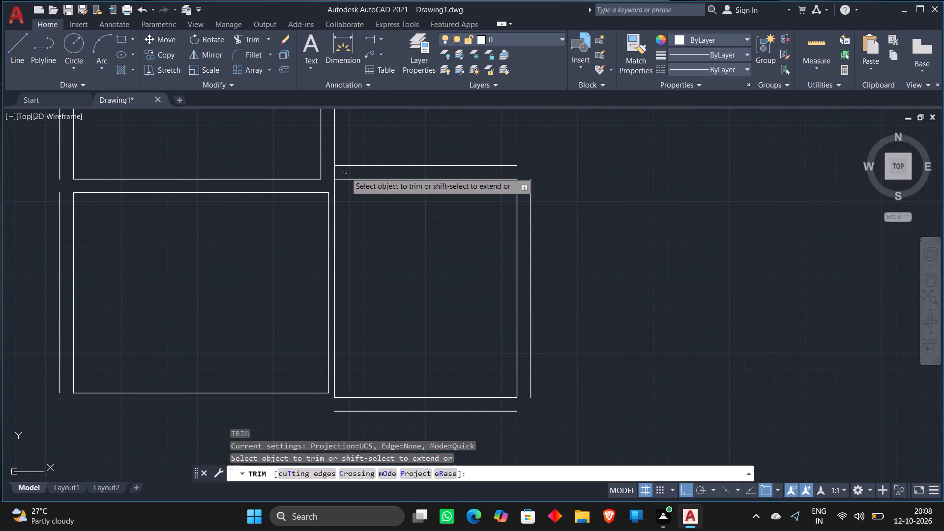
left_click(334, 172)
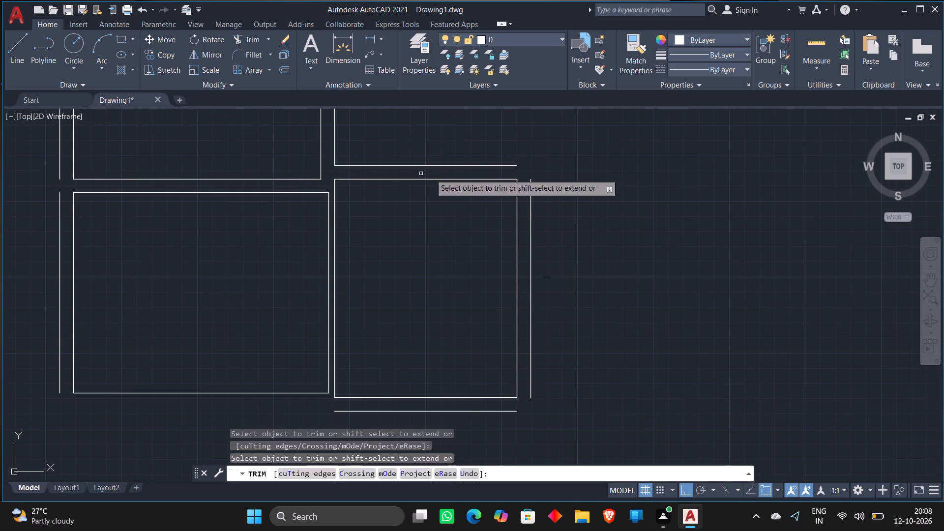
key("Escape")
Move the adjoining room's four sides and its outer right and bottom lines down, level with the top of the 14' by 11' room.
scroll(628, 155, "down", 1)
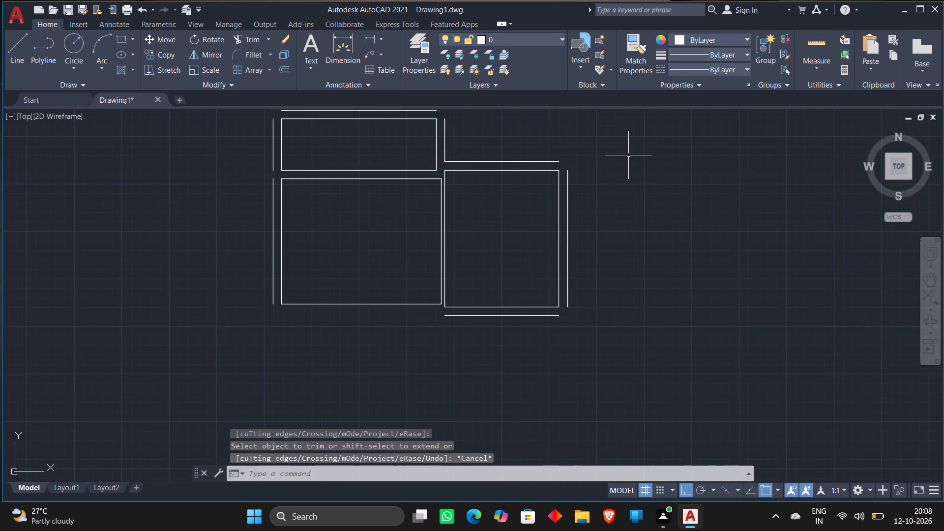
middle_click_drag(628, 155, 570, 243)
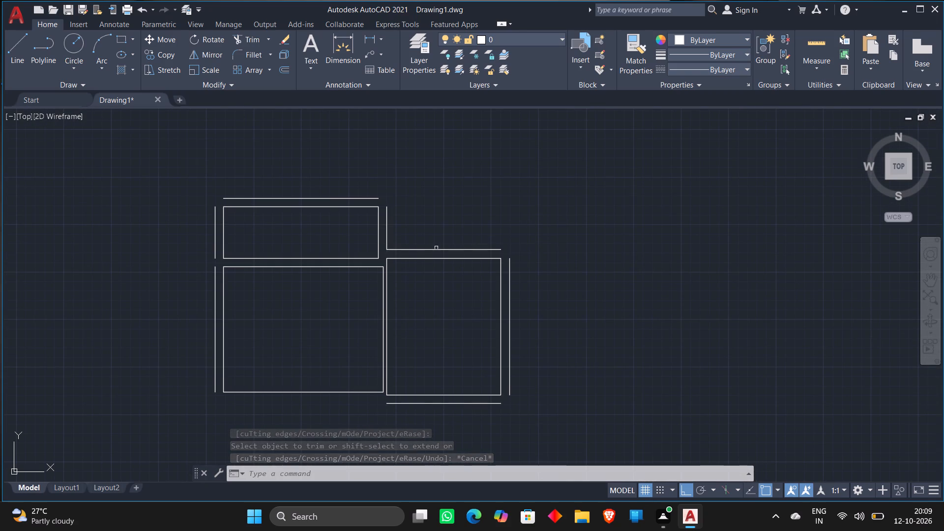
scroll(398, 249, "up", 2)
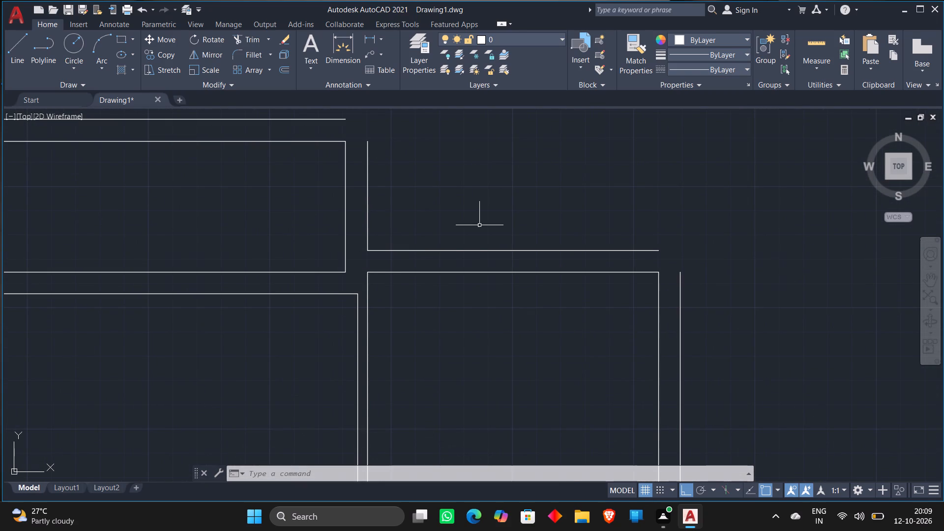
scroll(408, 226, "down", 1)
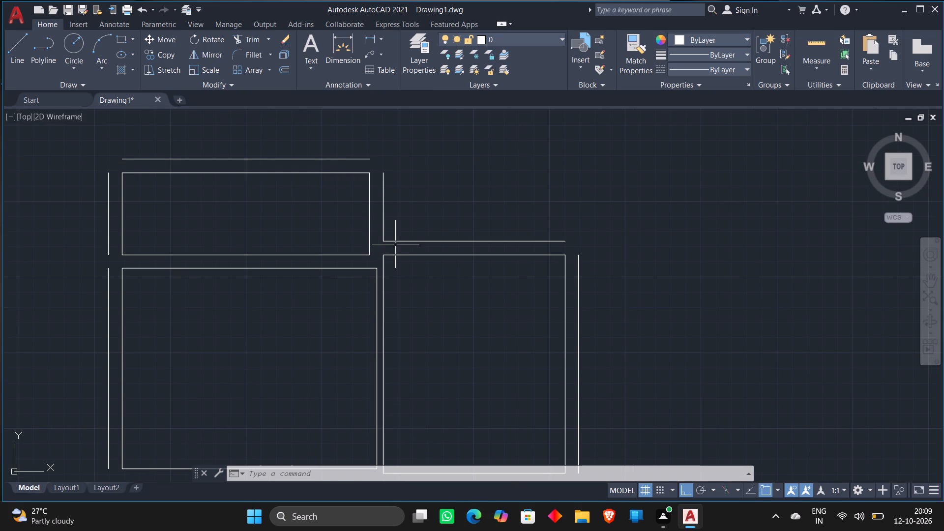
middle_click_drag(432, 212, 449, 120)
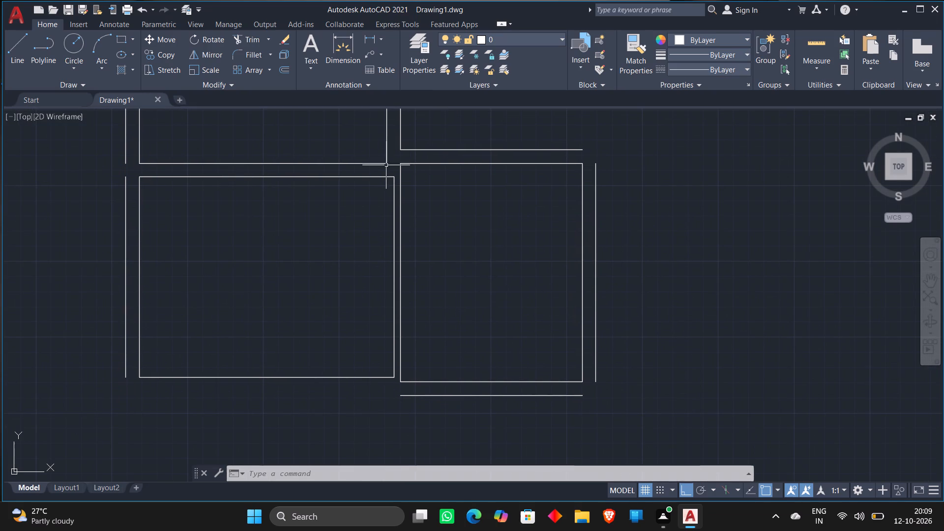
left_click(396, 160)
left_click(633, 413)
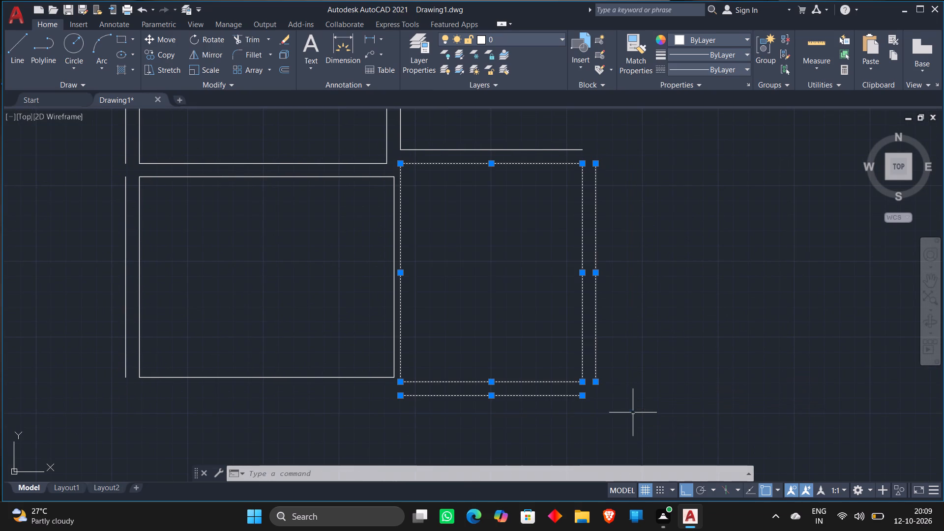
key("m")
key("Return")
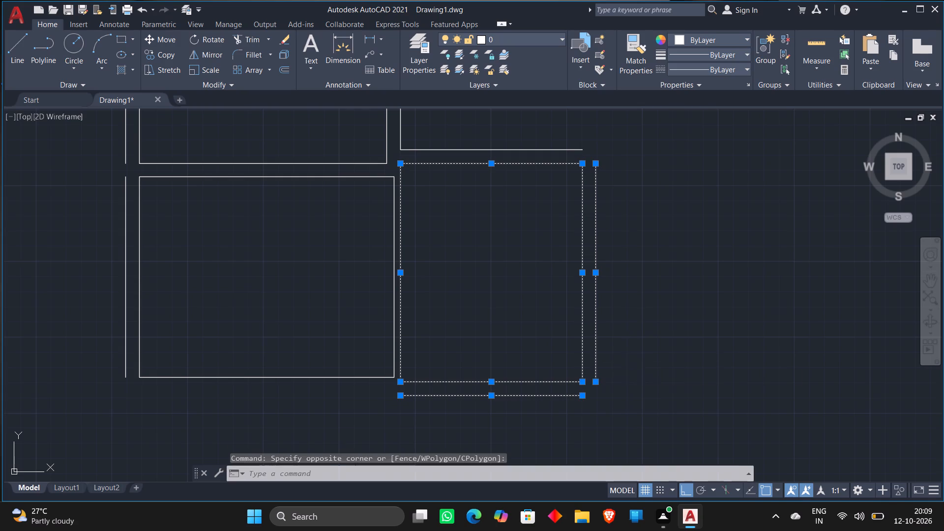
left_click(402, 165)
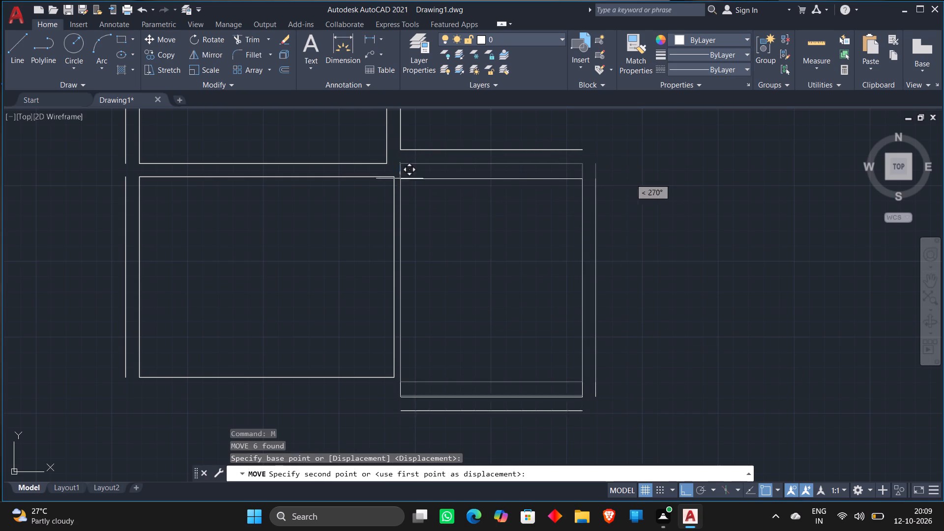
left_click(401, 176)
key("Escape")
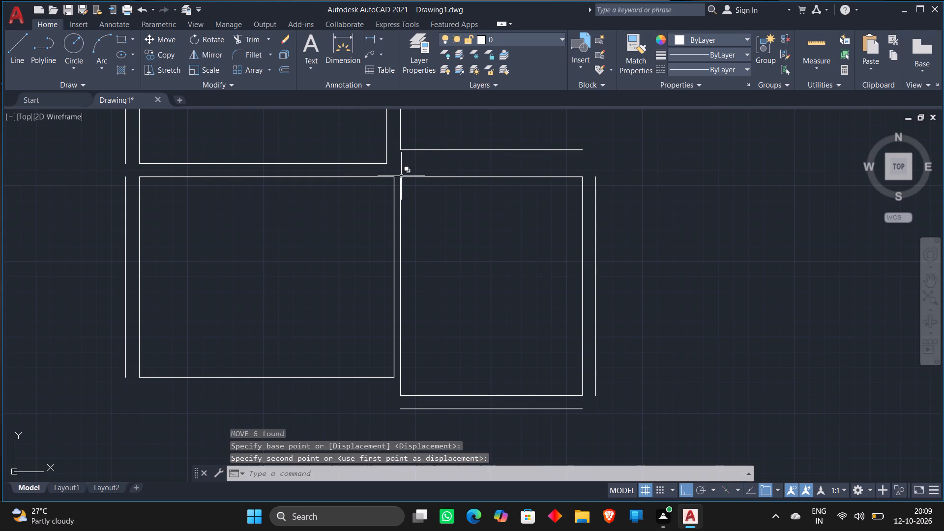
Move the horizontal line above the adjoining room and its vertical line down, level with the bottom of the 13'7" by 4'6" space.
left_click(405, 149)
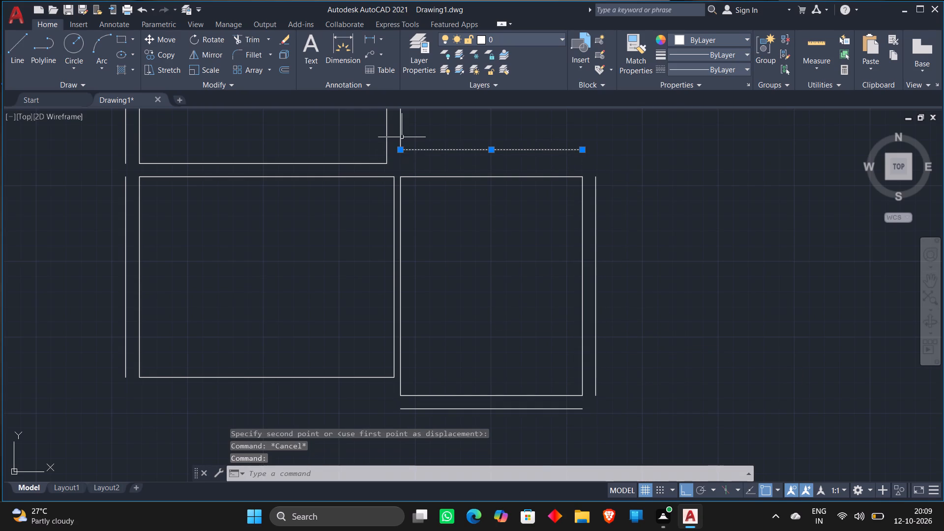
scroll(408, 135, "down", 1)
middle_click_drag(408, 135, 403, 161)
left_click(399, 147)
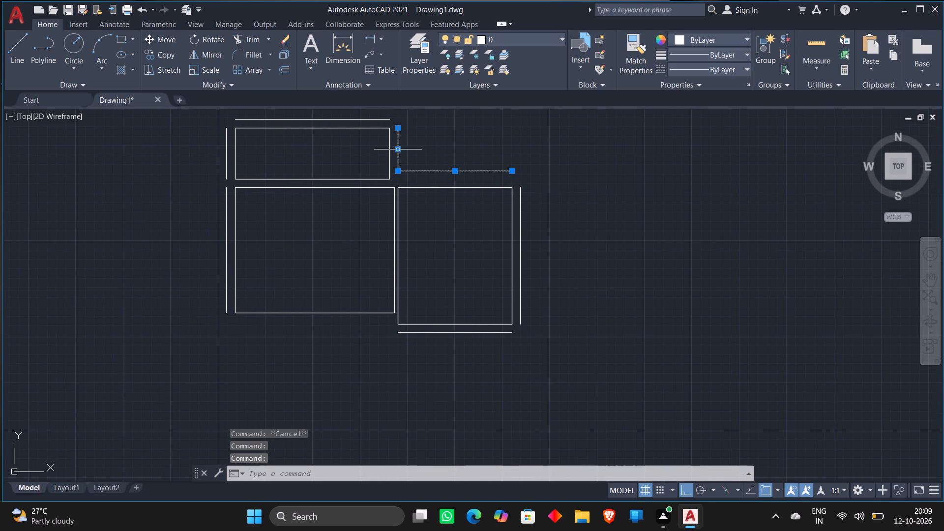
key("m")
key("Return")
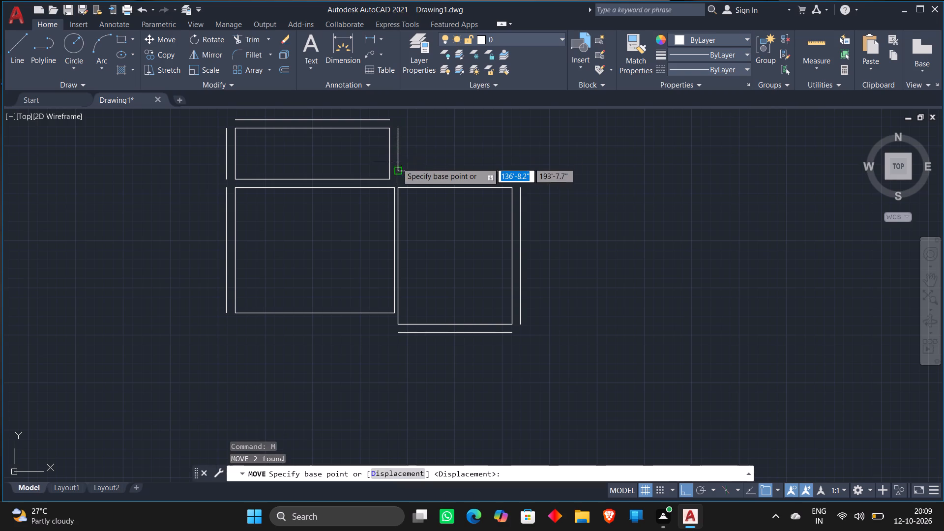
left_click(397, 171)
scroll(398, 171, "up", 2)
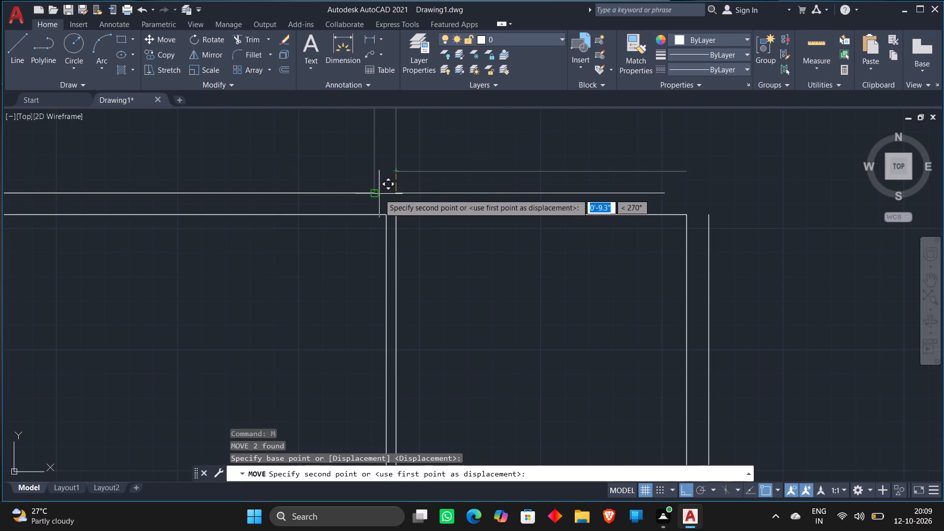
left_click(394, 194)
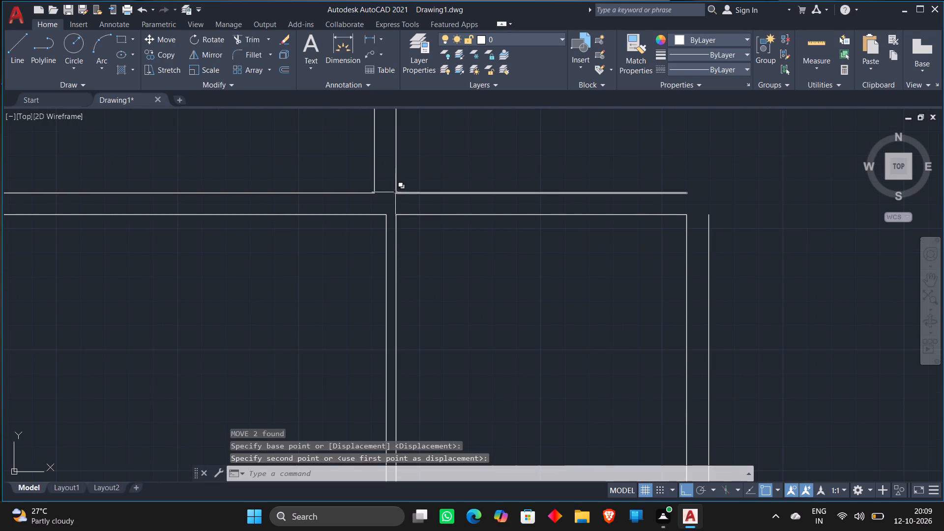
key("Escape")
Draw a vertical line upward from the right end of the horizontal line above the adjoining room, past the outer top line's level.
scroll(720, 158, "down", 1)
middle_click_drag(719, 157, 639, 200)
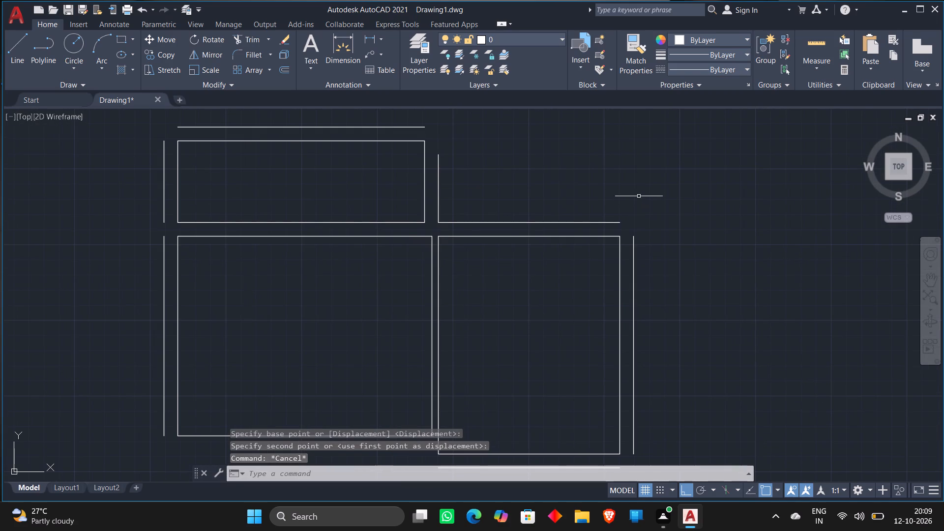
key("l")
key("Return")
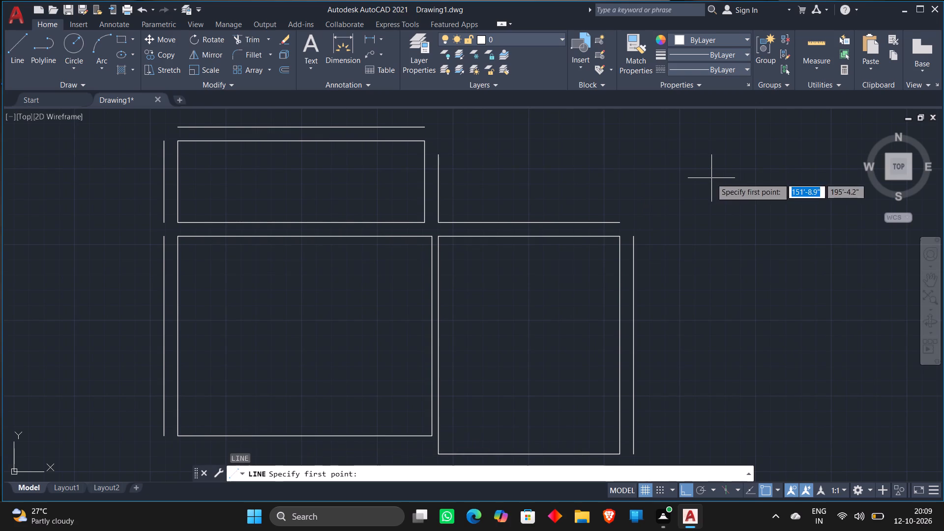
left_click(619, 225)
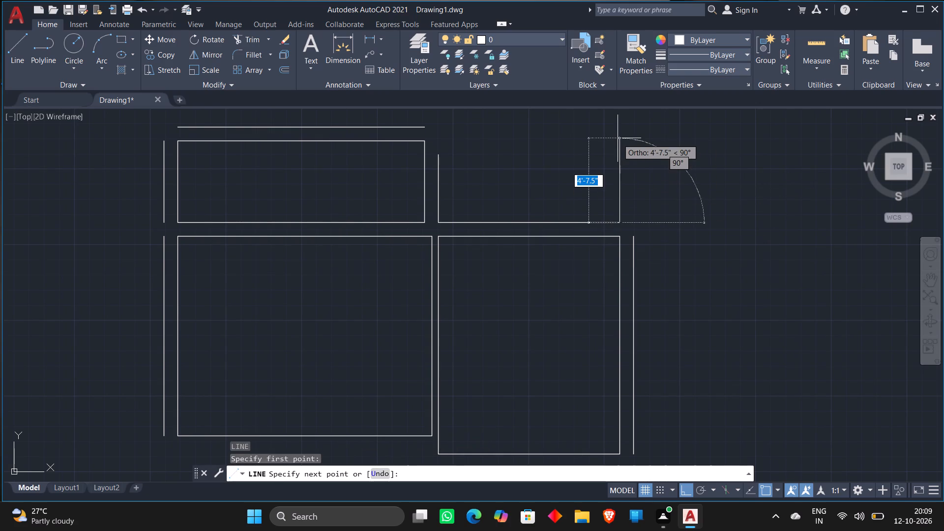
middle_click_drag(612, 116, 612, 117)
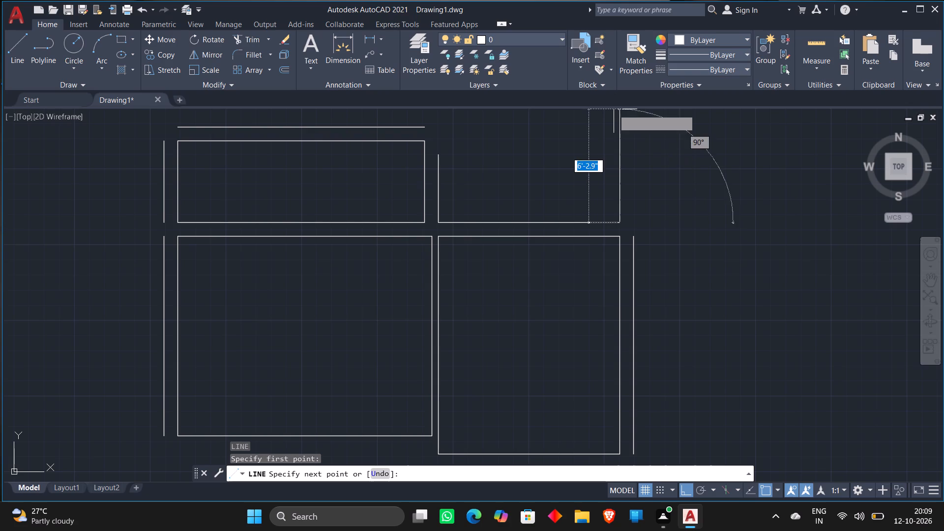
middle_click_drag(612, 117, 594, 172)
left_click(595, 146)
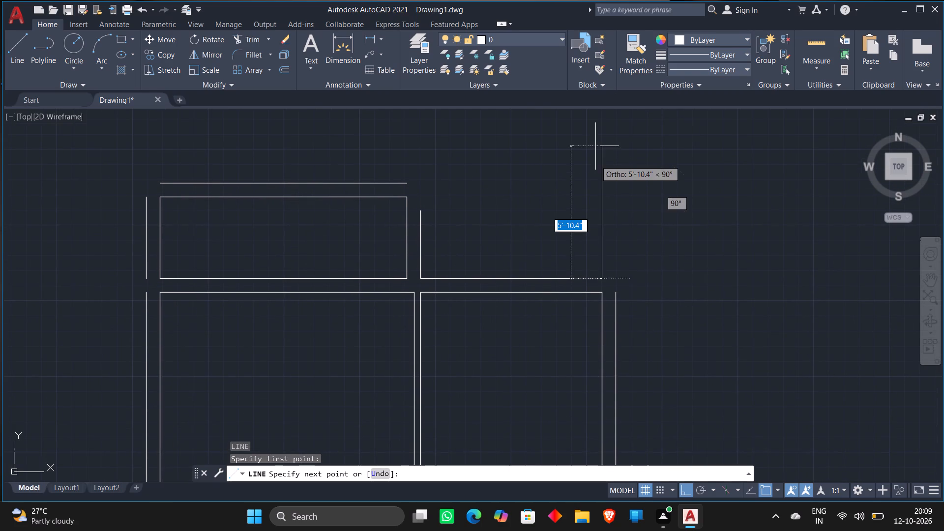
key("Escape")
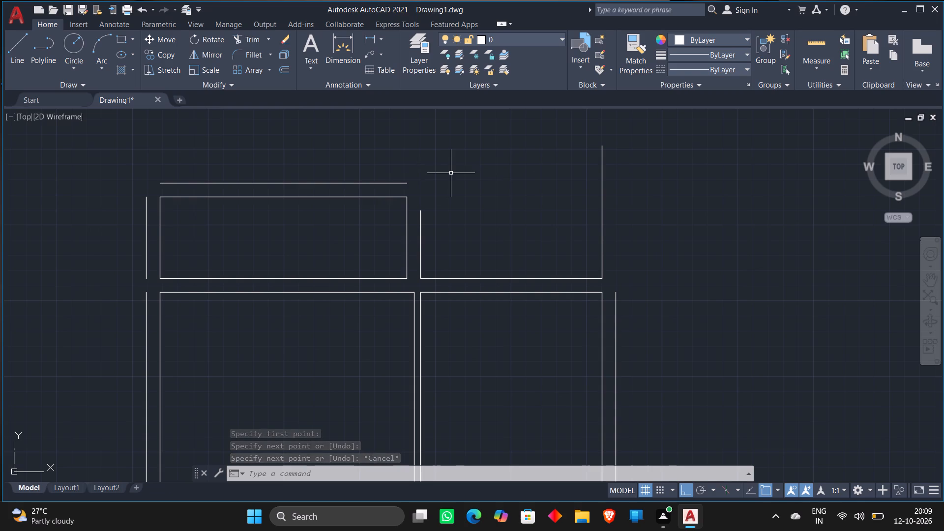
Draw a vertical line upward from the top of the 13'7" by 4'6" space's outer left line, past its outer top line.
key("l")
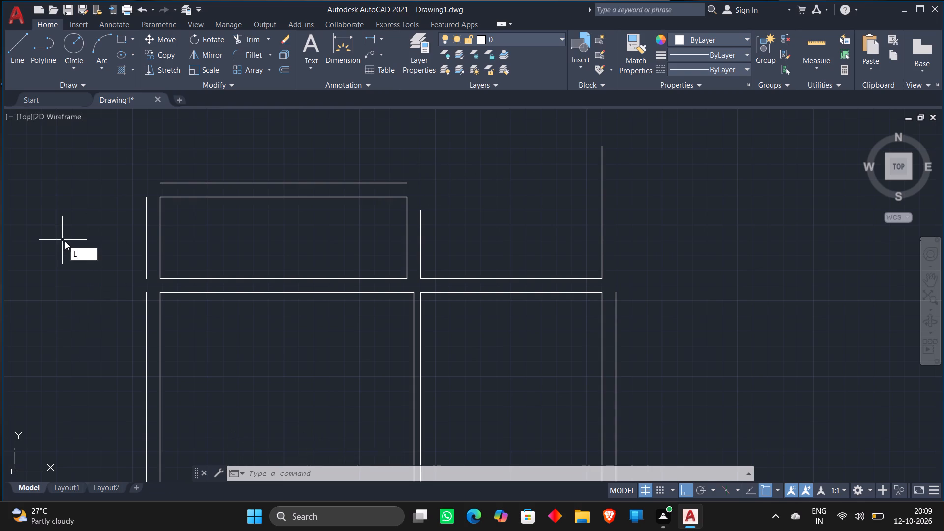
key("Return")
left_click(147, 198)
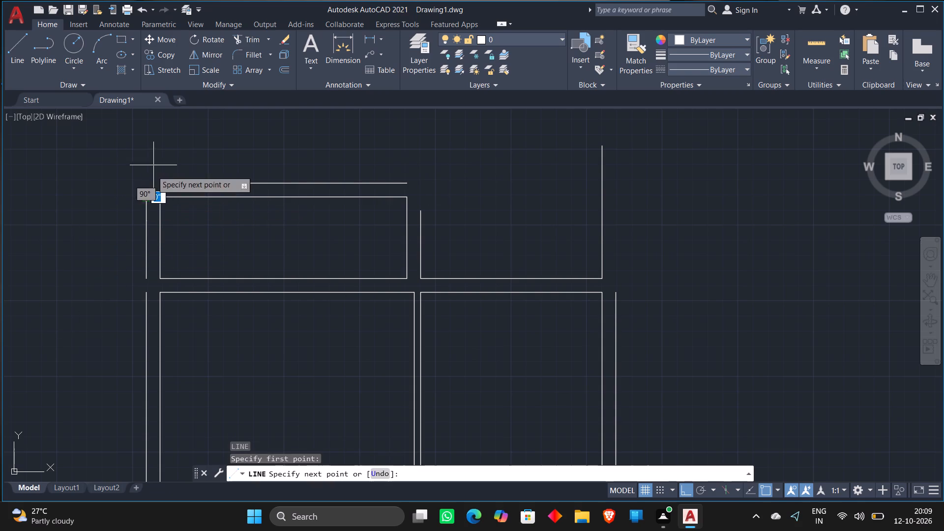
left_click(155, 158)
key("Escape")
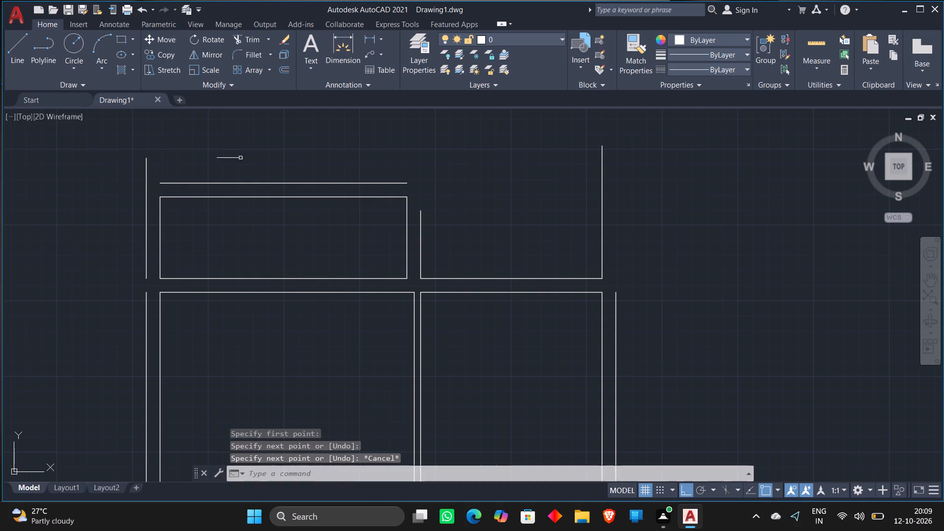
Extend the left side of the 13'7" by 4'6" space up to its outer top line.
type("EX")
key("space")
left_click(160, 208)
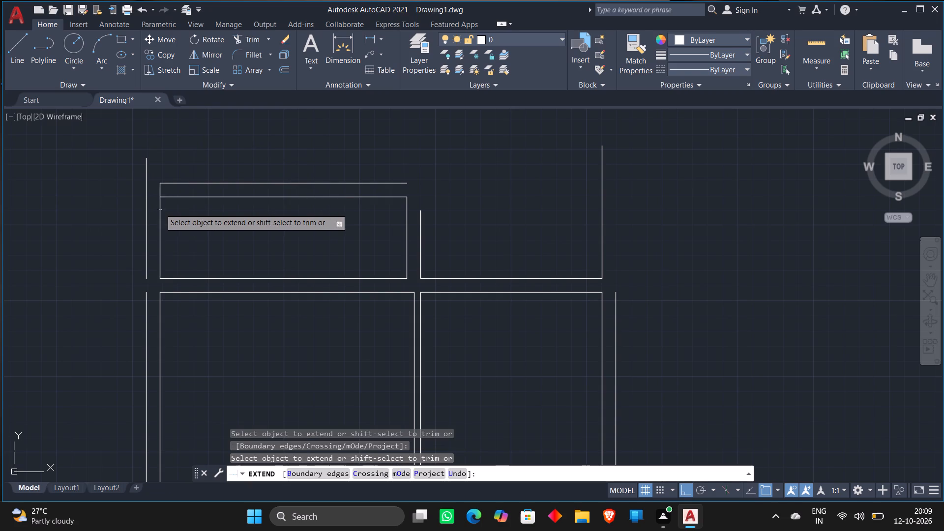
key("Escape")
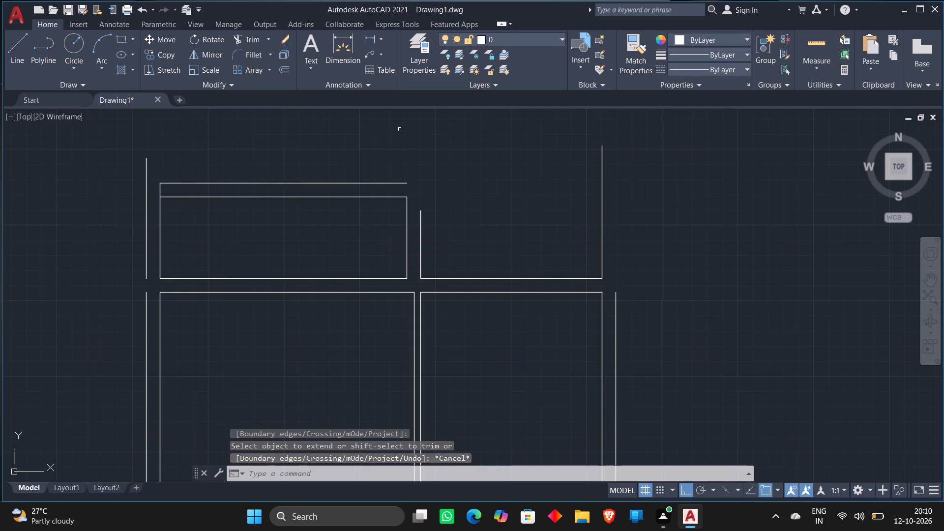
Draw a horizontal line from the outer top line's left end leftward, crossing the outer left vertical line.
key("l")
key("space")
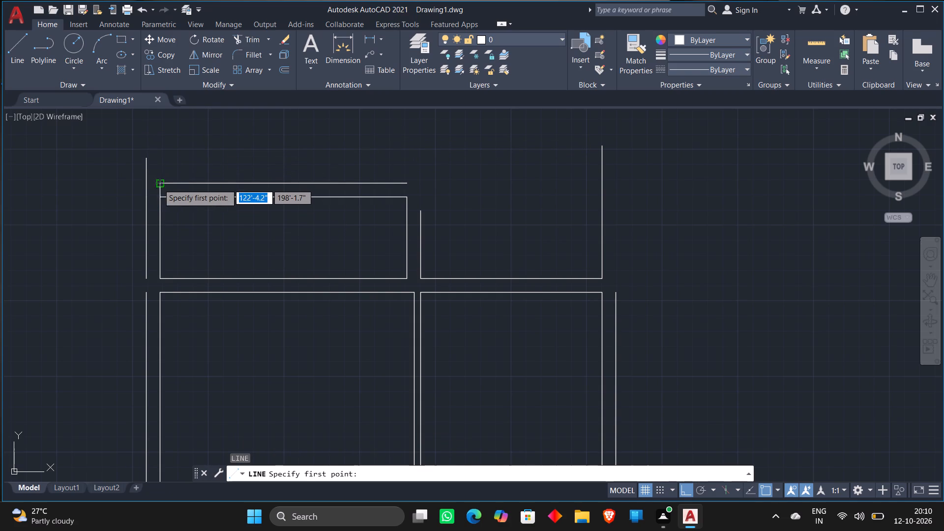
left_click(158, 184)
left_click(118, 184)
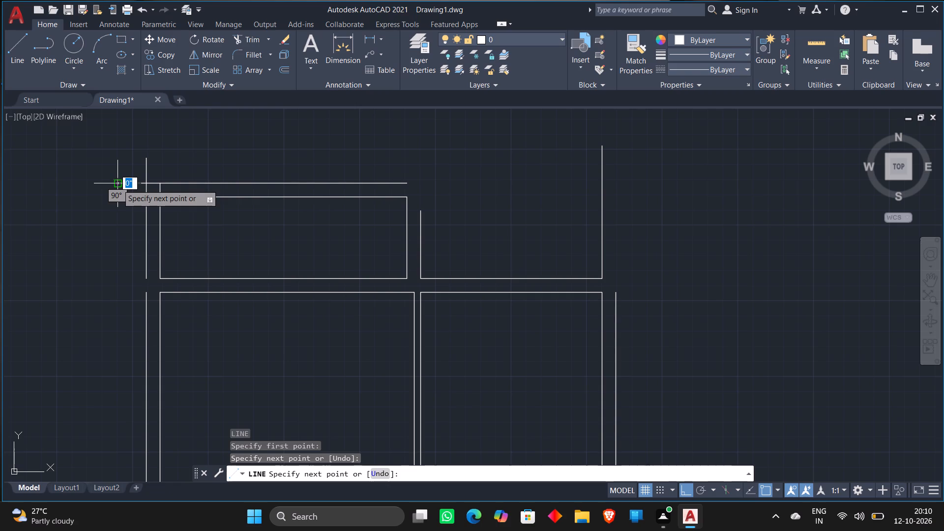
key("Escape")
Trim the vertical and horizontal overhangs beyond the plan's outer top-left corner.
type("TR")
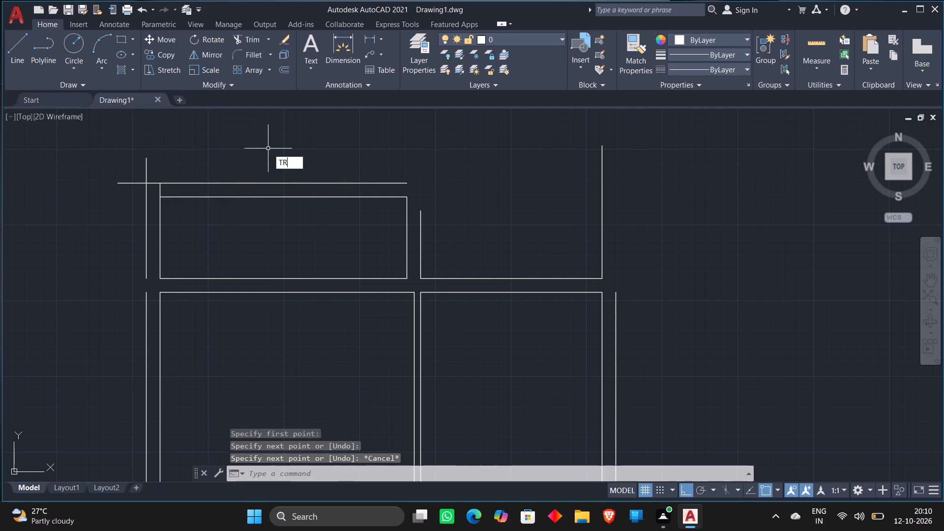
key("space")
left_click(156, 167)
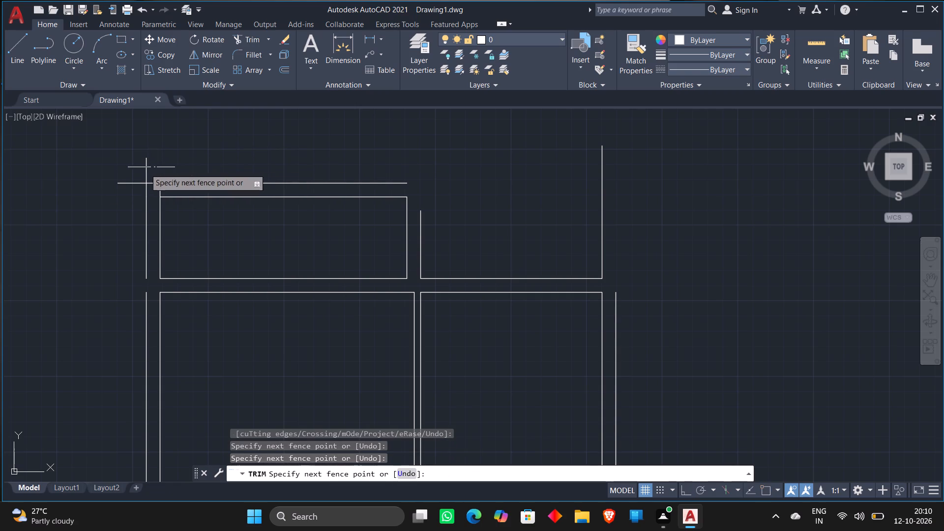
left_click(130, 192)
key("Escape")
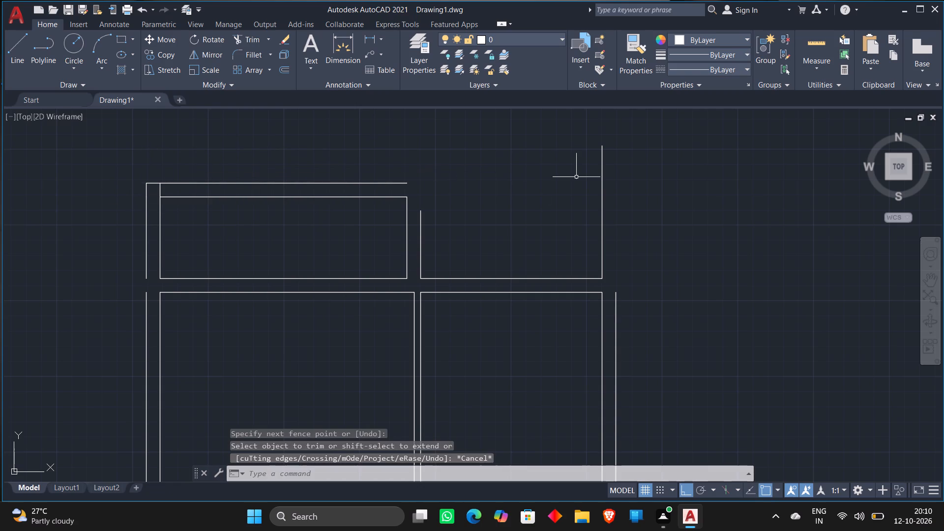
Extend the outer top line rightward to the vertical line above the adjoining room's right side.
type("EX")
key("space")
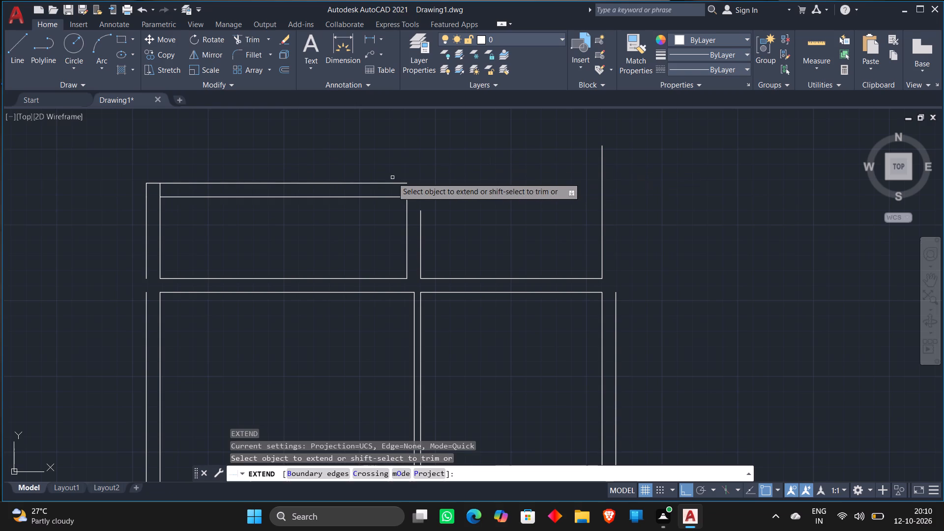
left_click(399, 183)
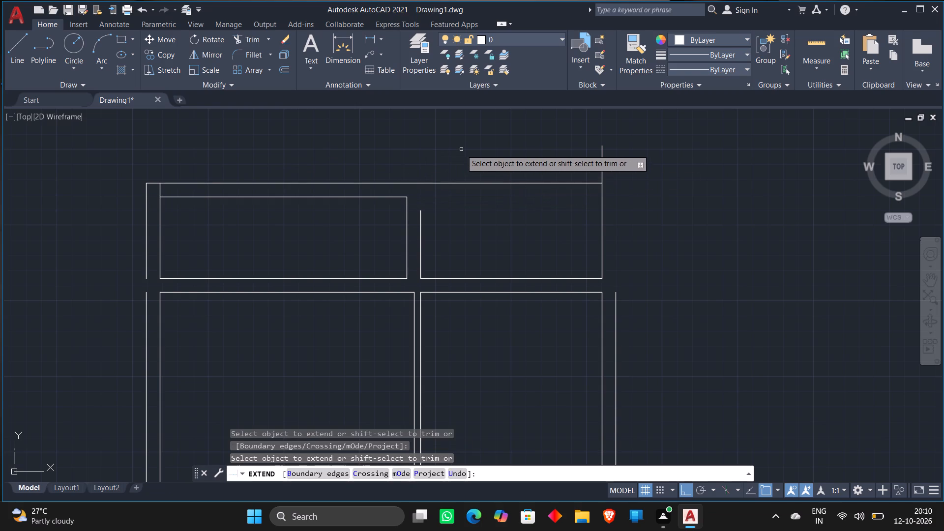
key("Escape")
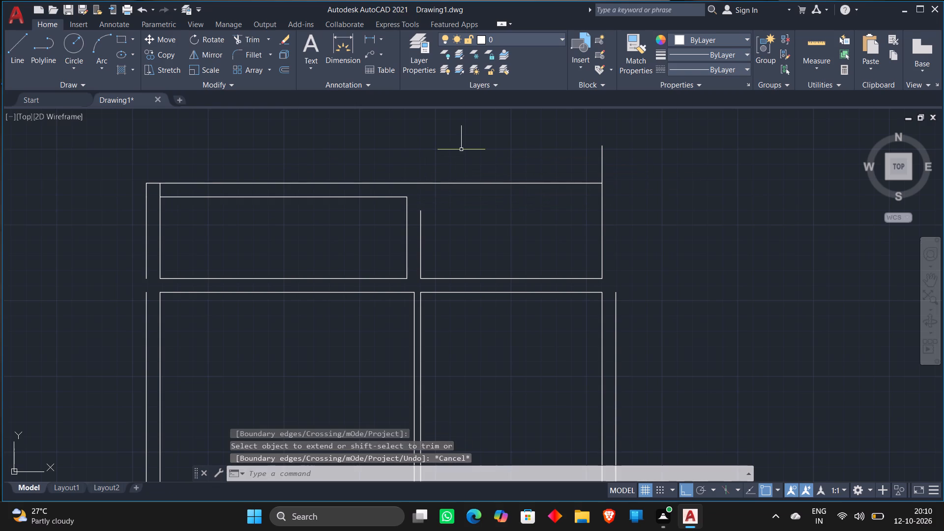
Extend both vertical wall lines between the two upper spaces up to the outer top line.
type("EX")
key("space")
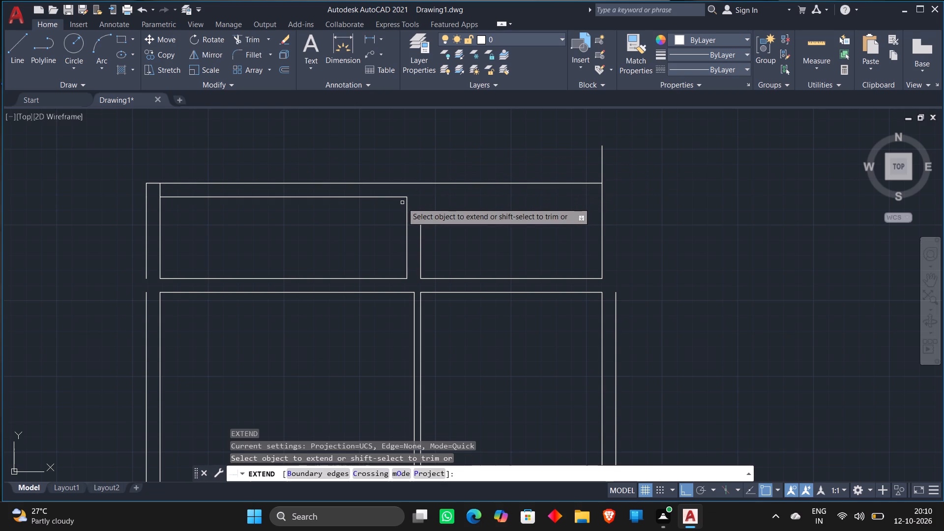
left_click(407, 206)
left_click(421, 216)
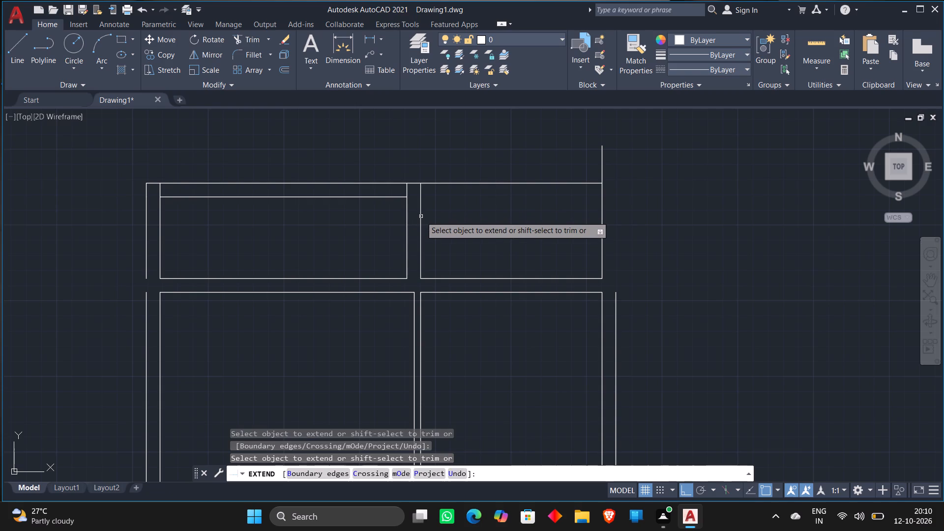
key("Escape")
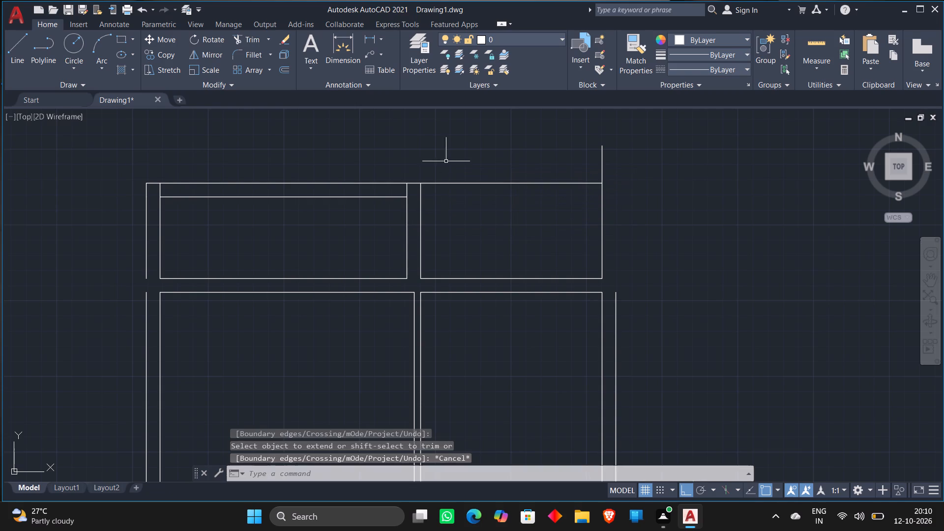
Offset the upper-right space's right vertical line outward by 9".
middle_click_drag(488, 154, 433, 167)
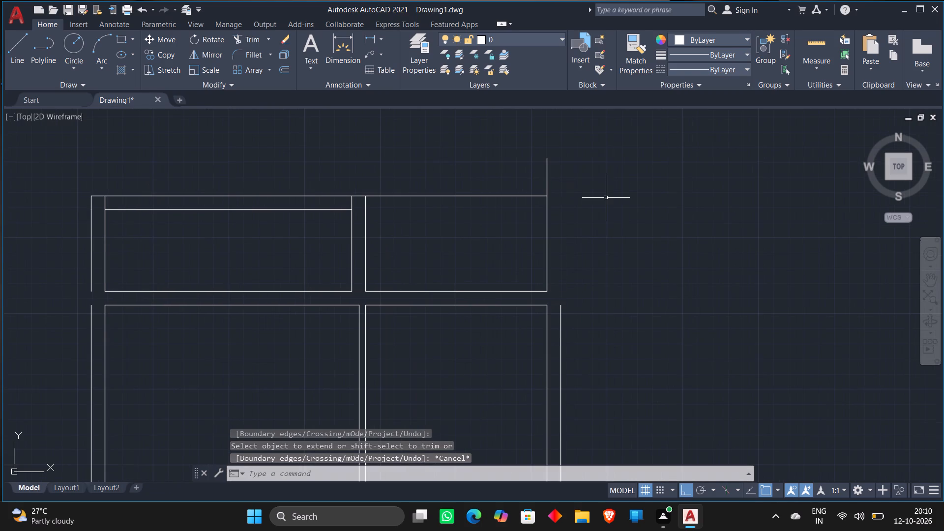
key("o")
key("Return")
key("9")
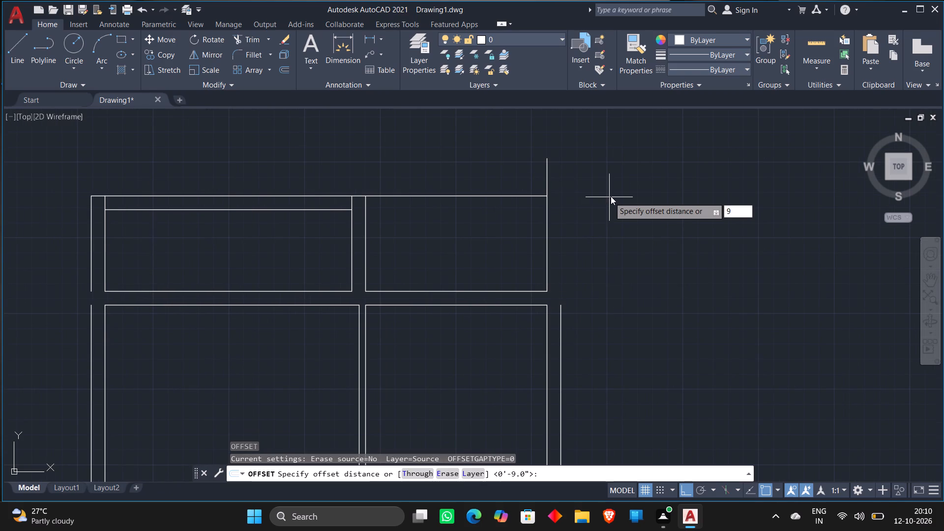
key("shift+quotedbl")
key("Return")
left_click(547, 221)
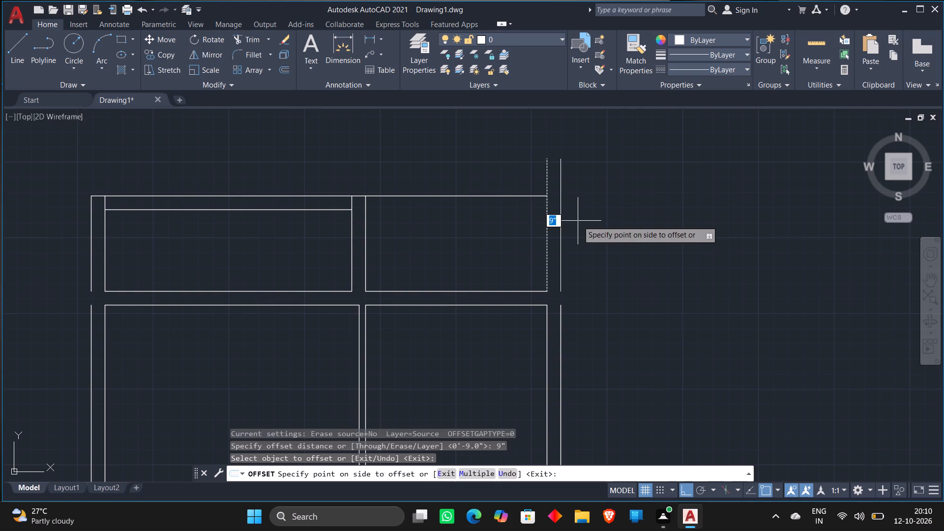
left_click(578, 221)
key("Escape")
Trim the upper-right space's right vertical line above the outer top line.
type("TR")
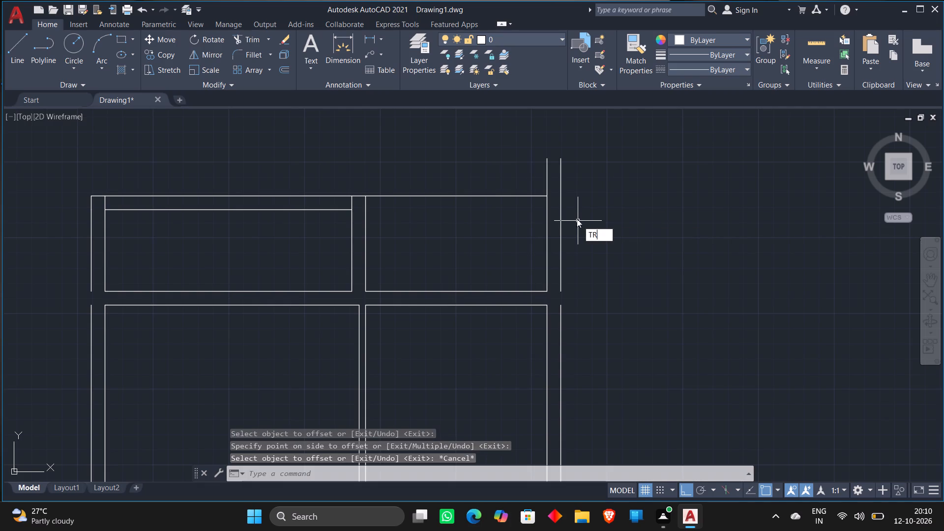
key("space")
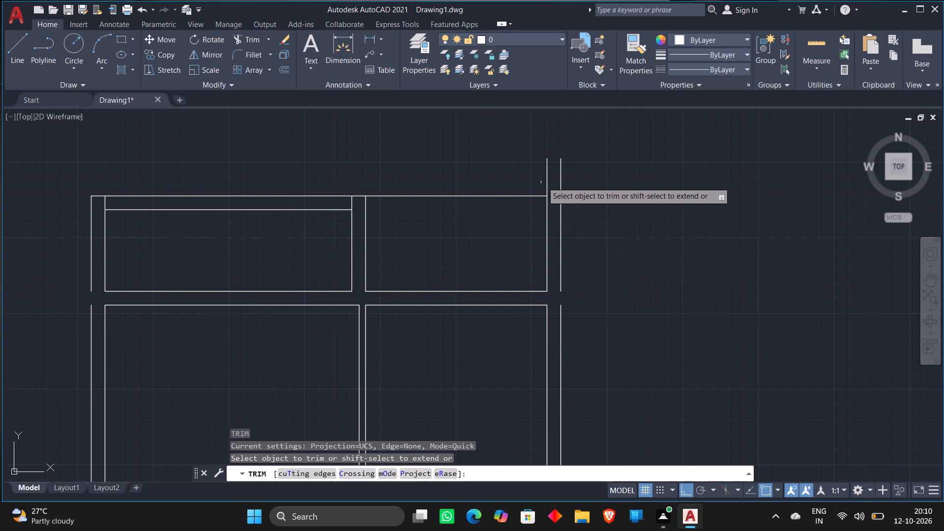
left_click(546, 182)
key("Escape")
key("Escape")
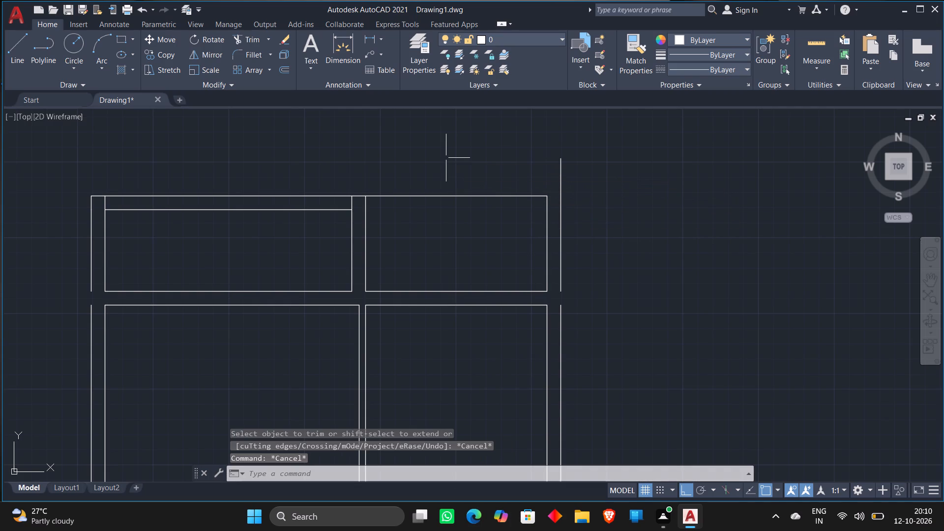
Extend the outer top line rightward to the offset outer right vertical line of the upper-right space.
type("EX")
key("space")
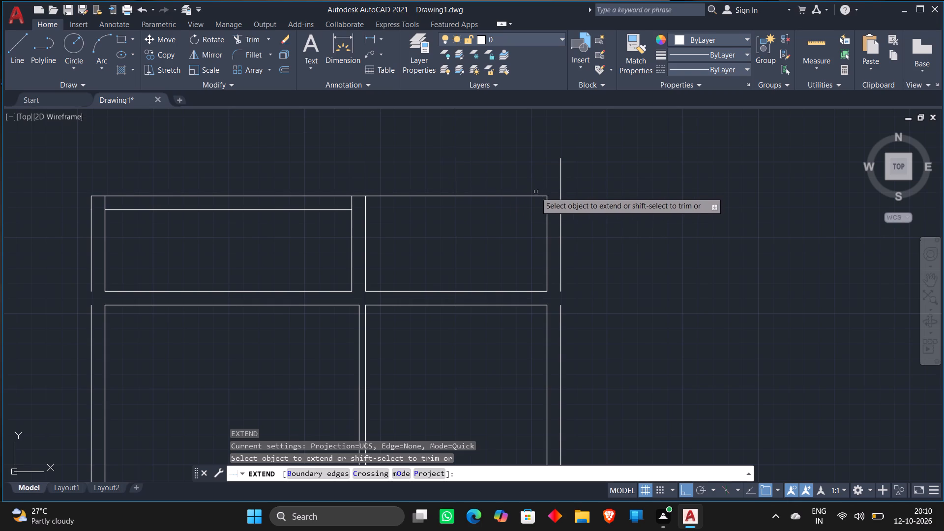
left_click(536, 198)
key("Escape")
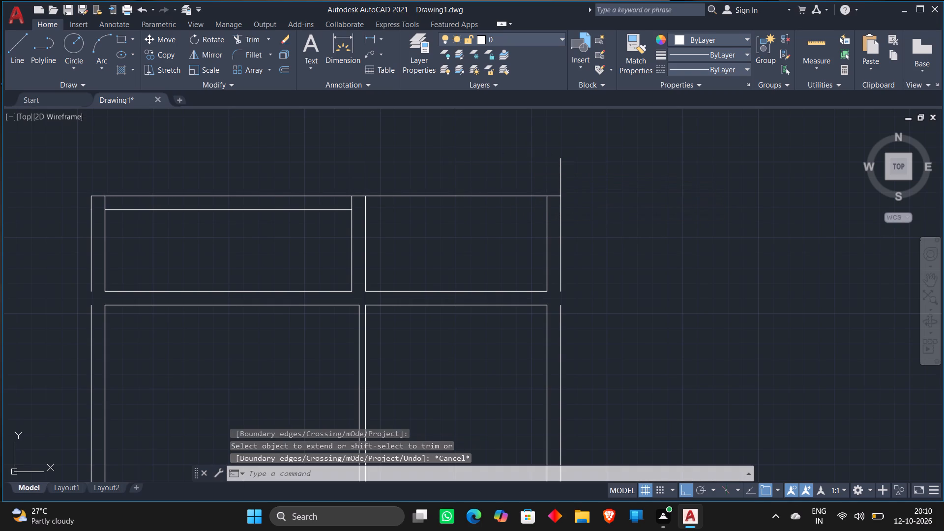
Extend the outer right vertical line of the 10' by 12' room upward to meet the upper outer wall line.
type("EX")
key("space")
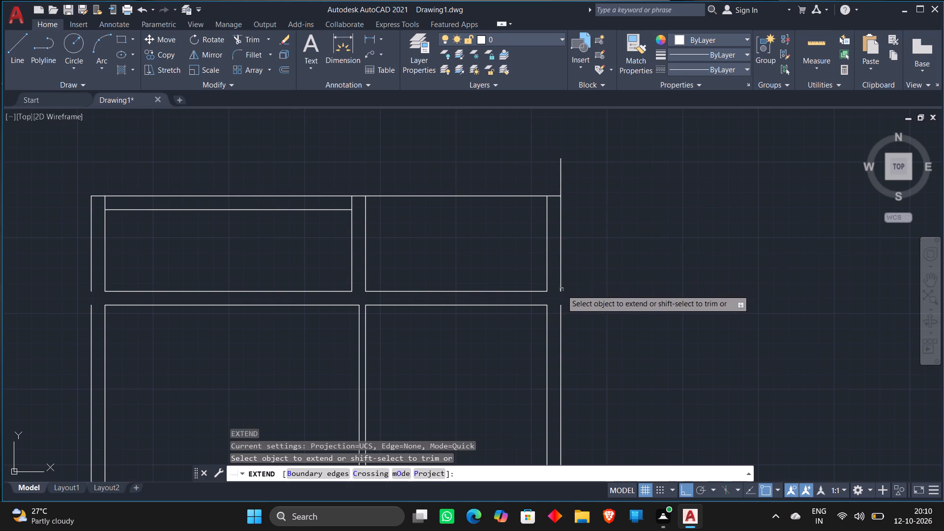
left_click(561, 309)
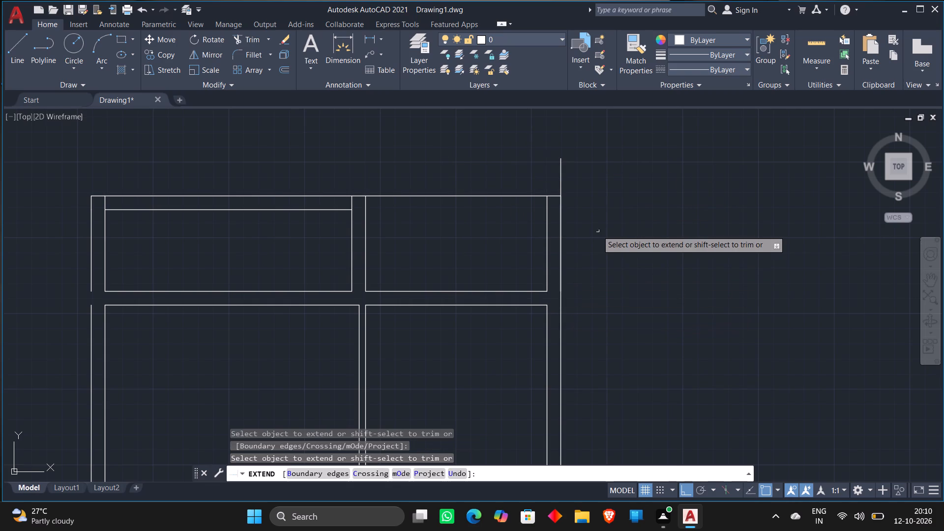
key("Escape")
Trim the outer right vertical line above the outer top line.
type("TR")
key("space")
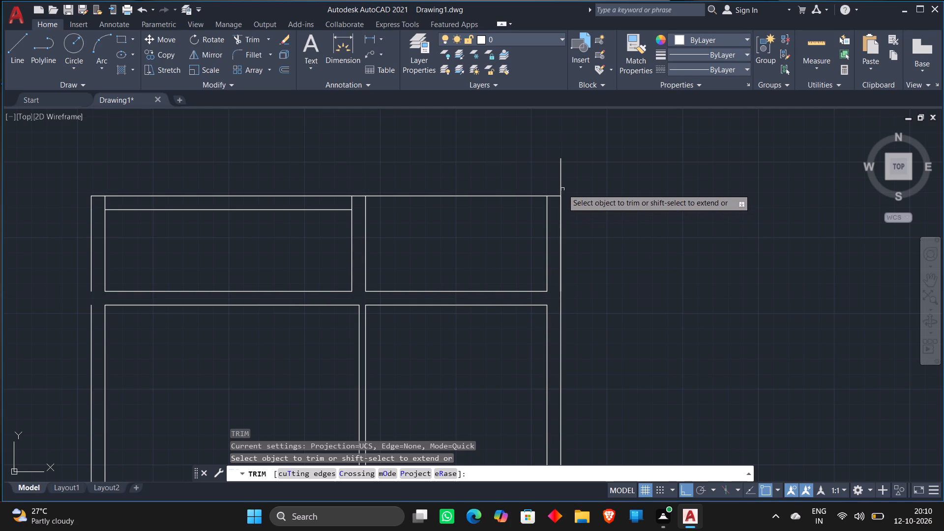
left_click(561, 186)
key("Escape")
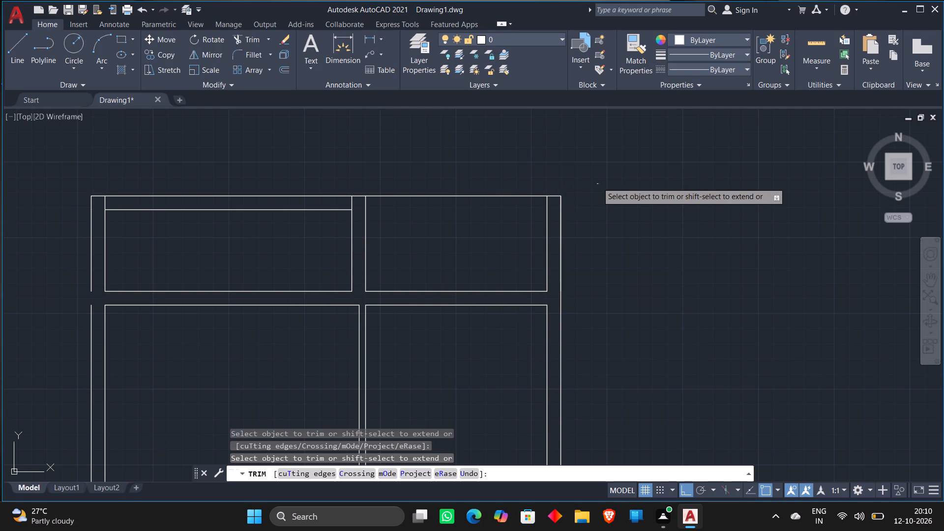
Extend the inner top wall line from the upper-left room rightward across the adjoining space to the outer right vertical line.
scroll(664, 190, "down", 1)
middle_click_drag(670, 205, 616, 192)
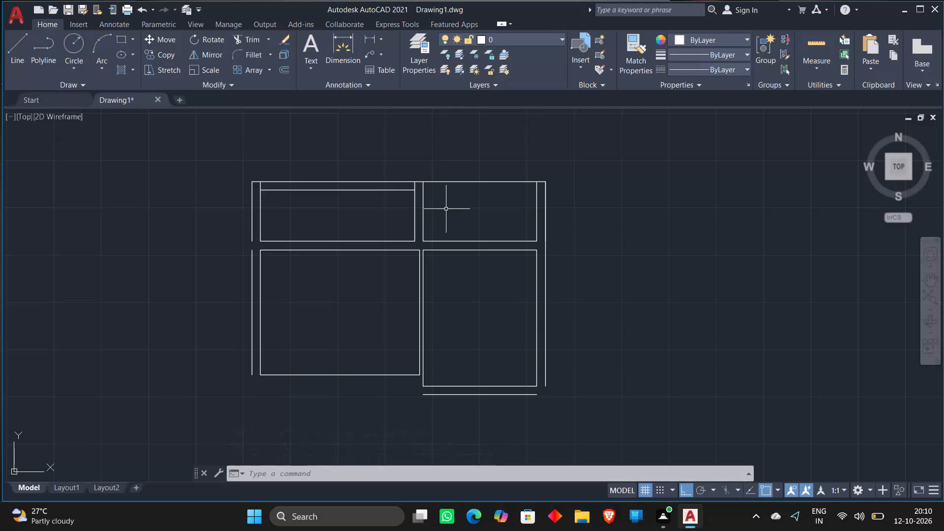
type("EX")
key("space")
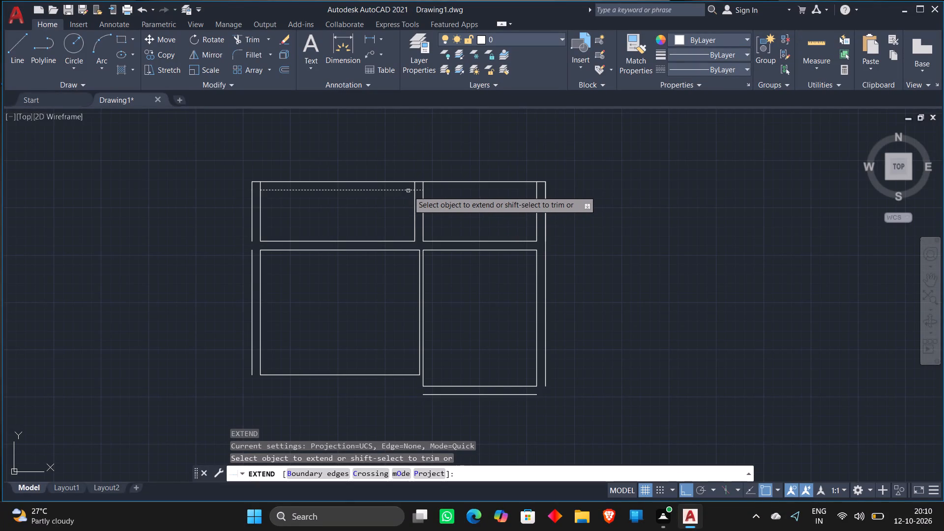
left_click(408, 191)
left_click(420, 191)
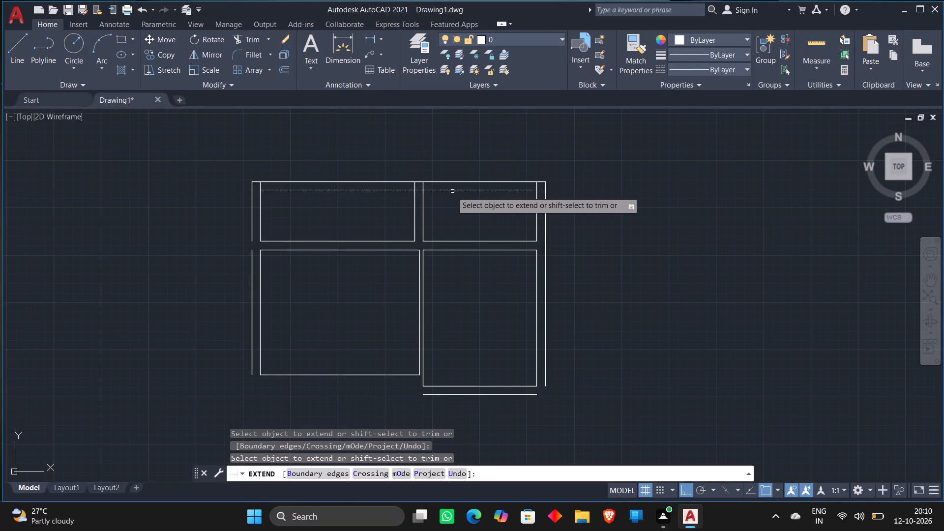
left_click(472, 191)
key("Escape")
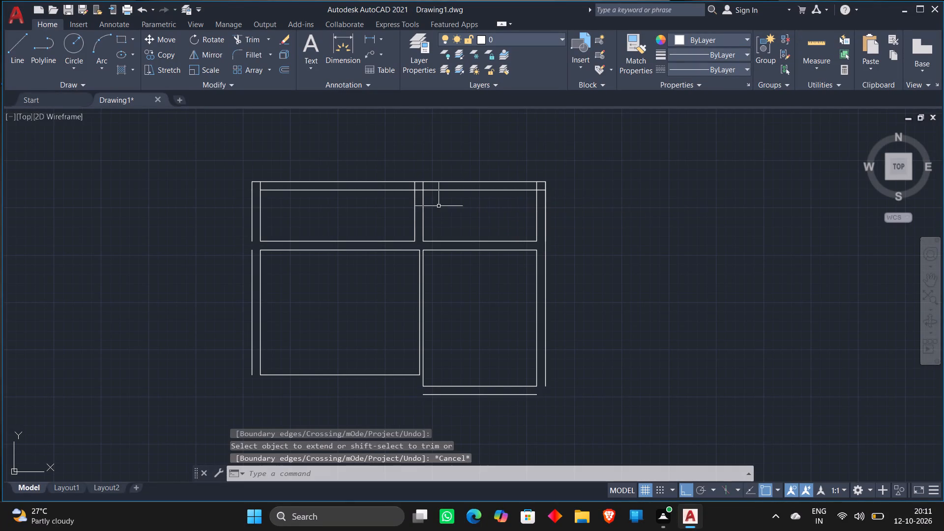
Draw a 10'7" by 4'6" room with lines rightward, down and back from the inner top line's end at the outer right wall.
key("l")
key("Return")
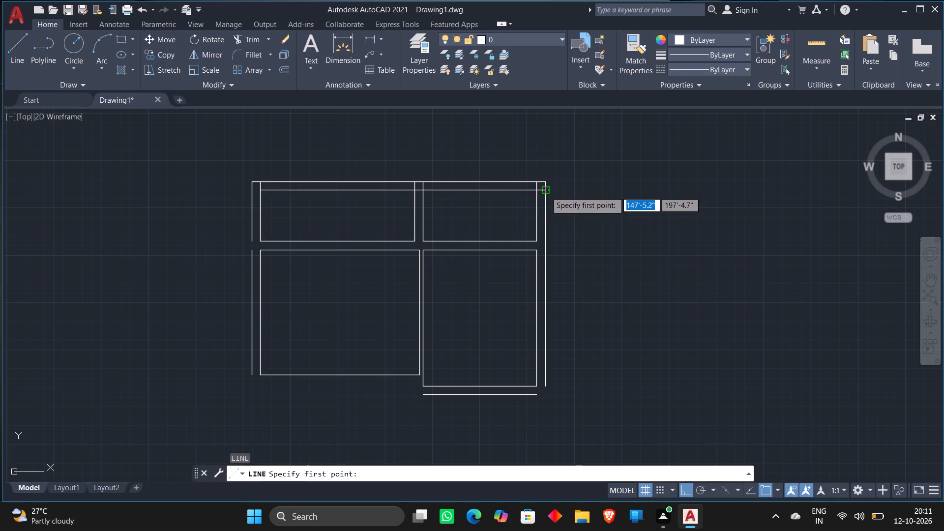
left_click(546, 191)
middle_click_drag(662, 187, 597, 193)
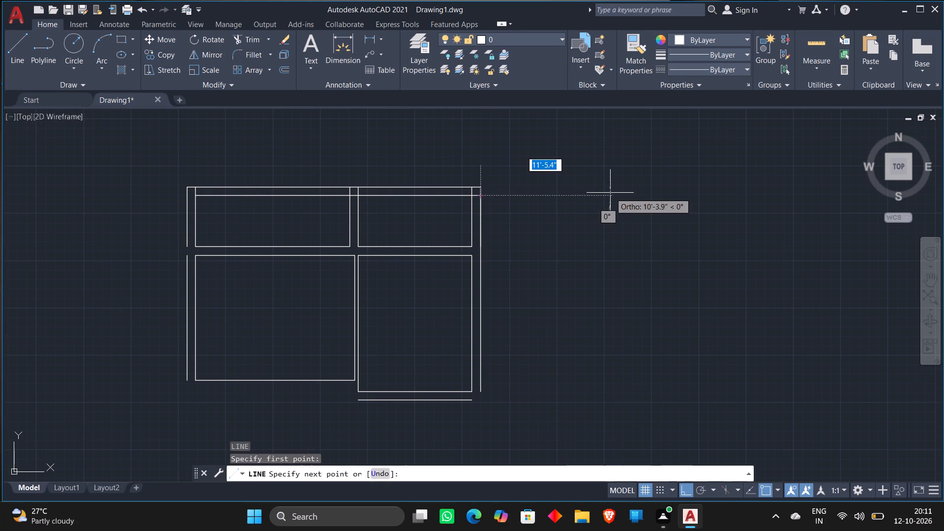
type("10'7")
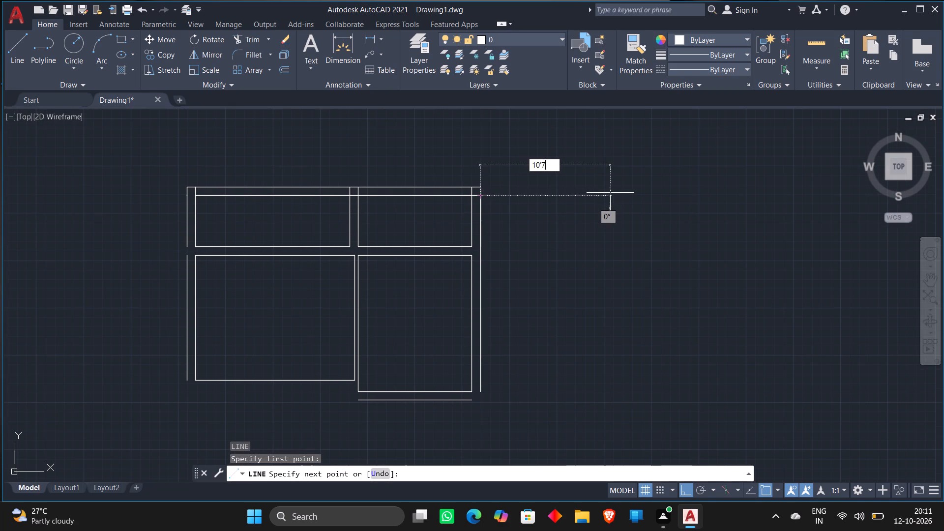
key("shift+quotedbl")
key("Return")
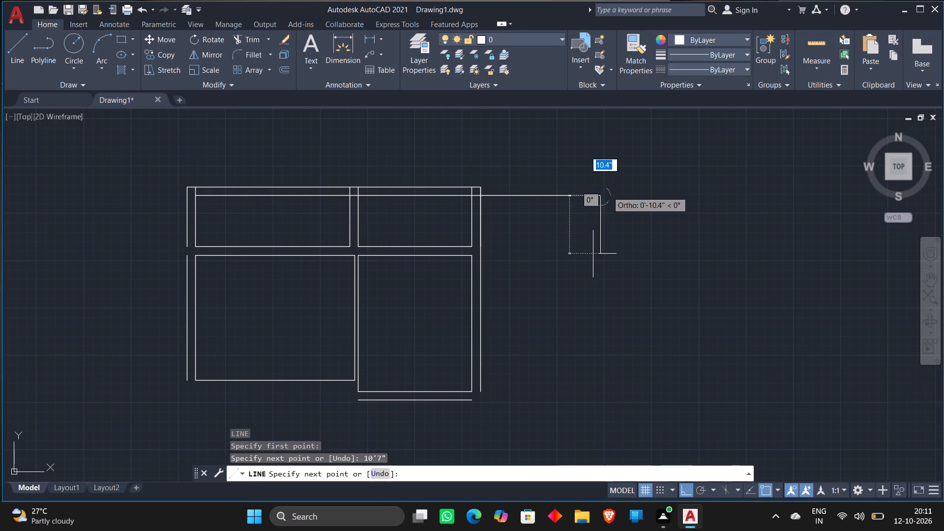
type("4'")
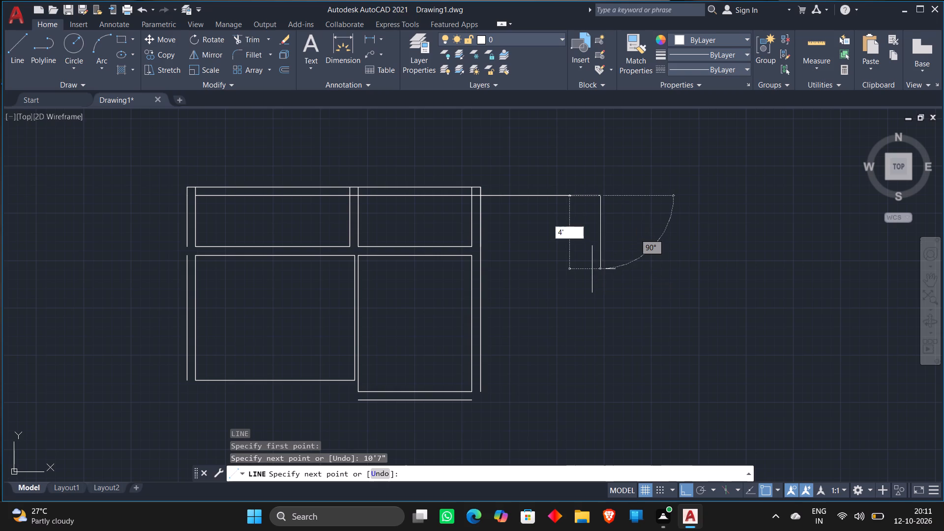
type("6\"")
key("Return")
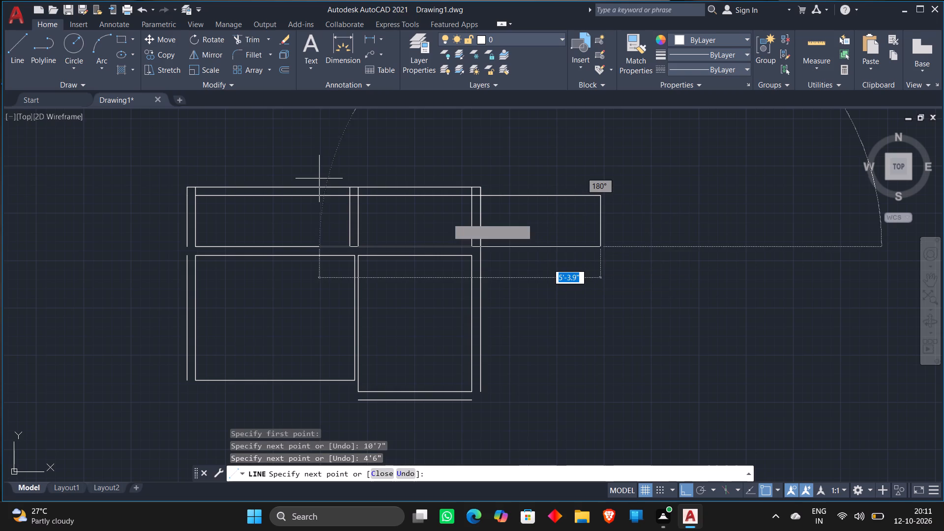
type("10'7\"")
key("Return")
key("Escape")
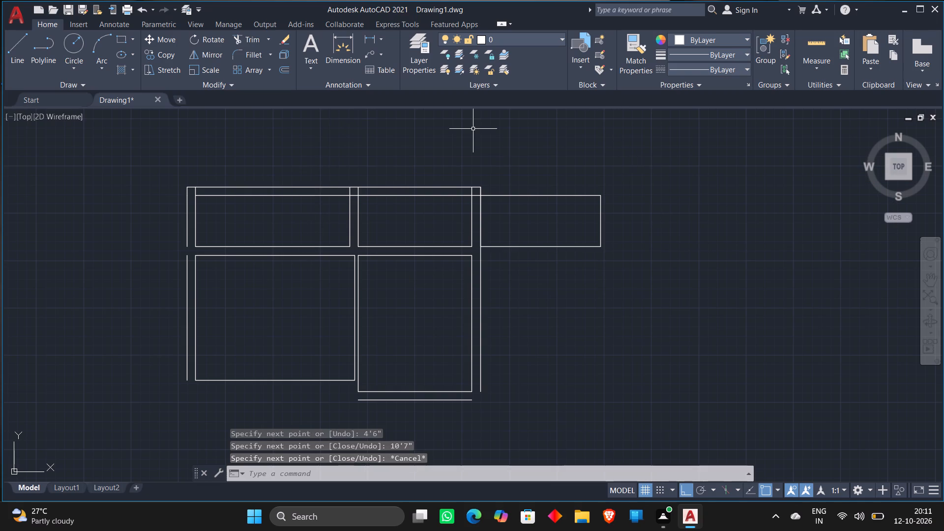
key("Escape")
Trim the inner top line where it crosses the two vertical walls on either side of the middle upper space.
scroll(516, 167, "up", 2)
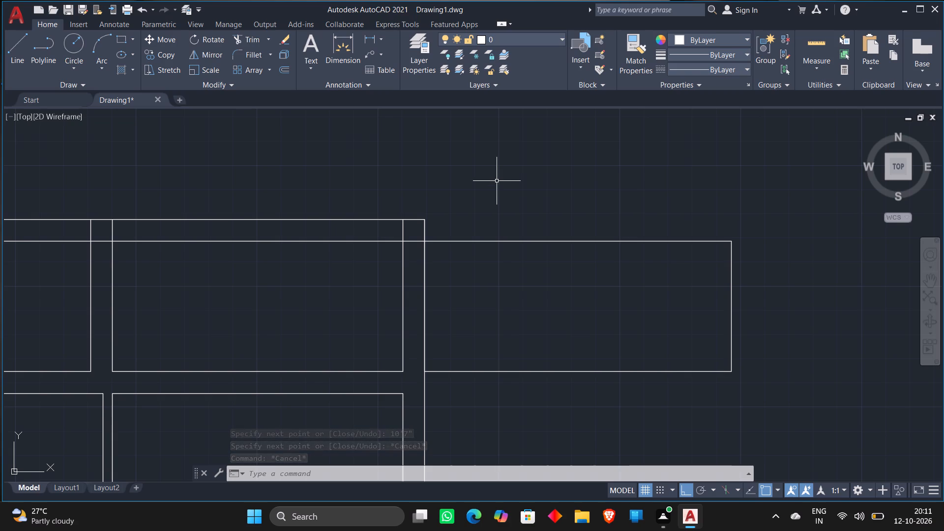
type("TR")
key("space")
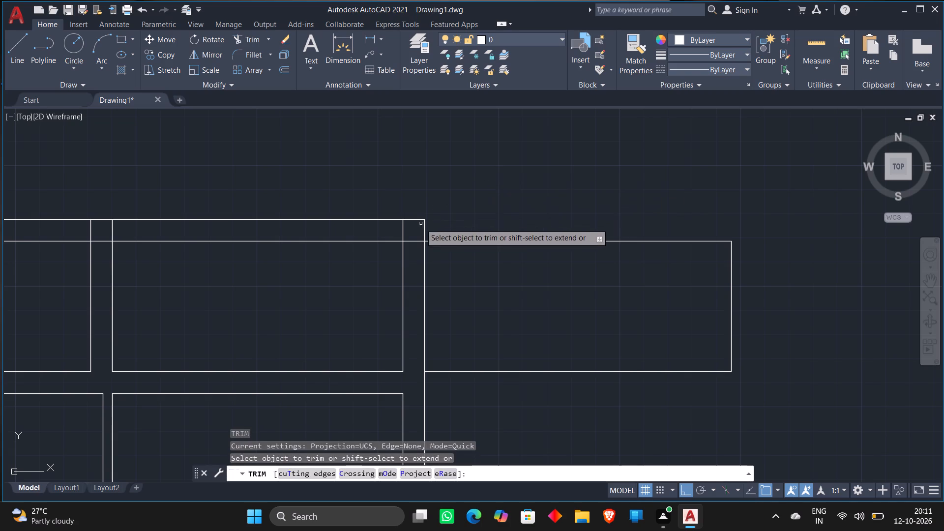
left_click(414, 241)
scroll(534, 218, "down", 2)
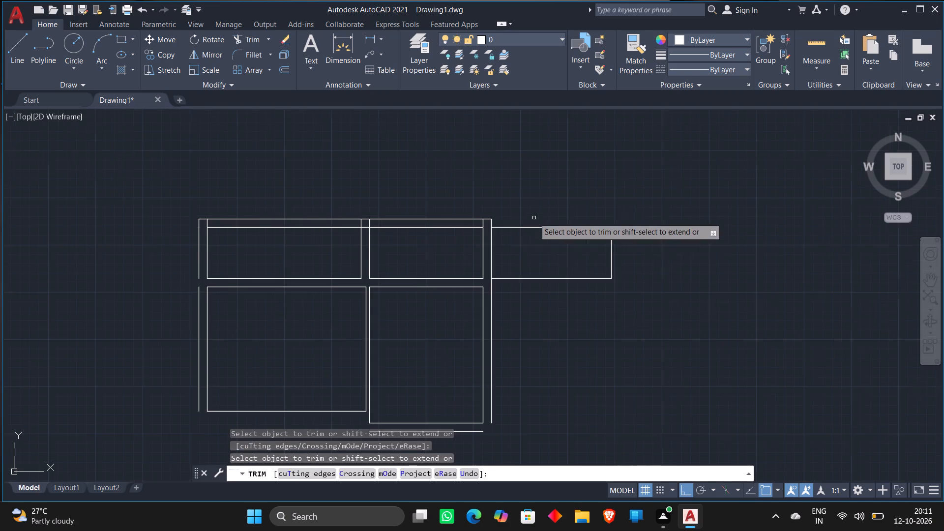
left_click(364, 227)
key("Escape")
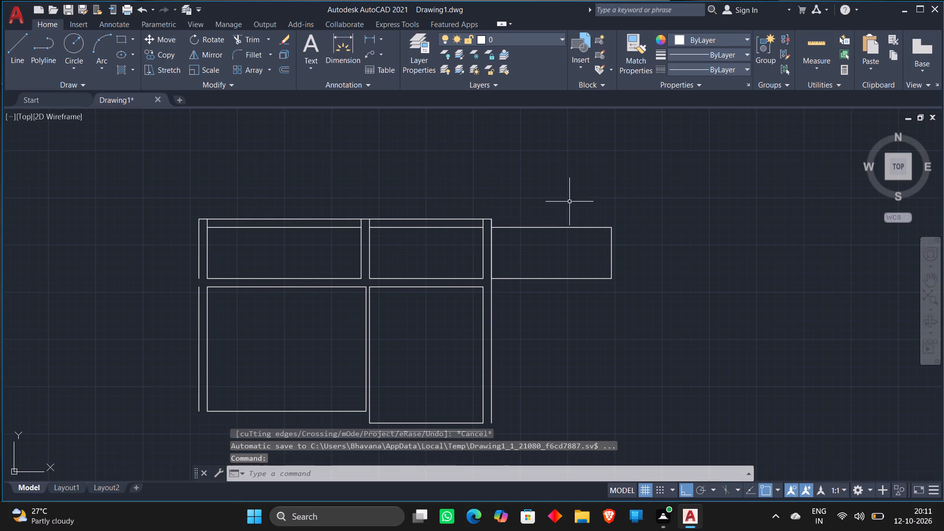
Offset the top, right and bottom lines of the 10'7" by 4'6" room outward by 9".
key("o")
key("Return")
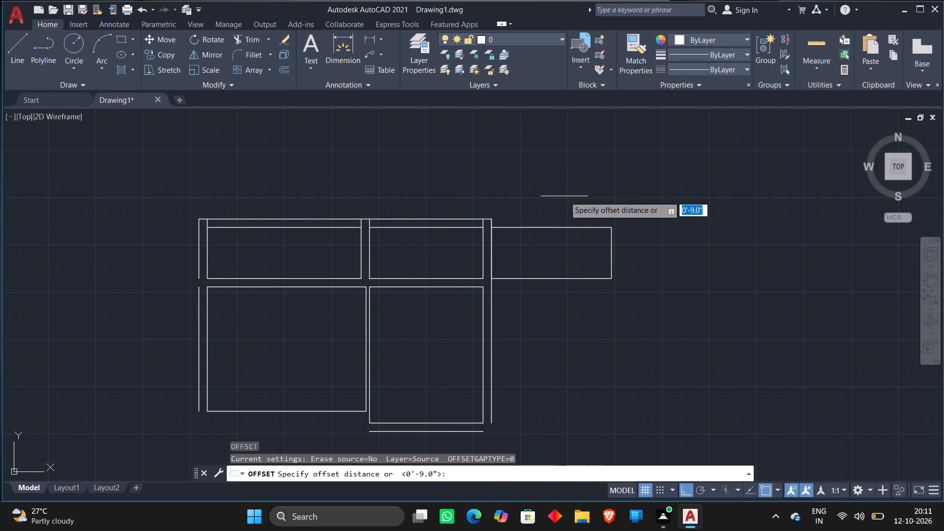
key("Return")
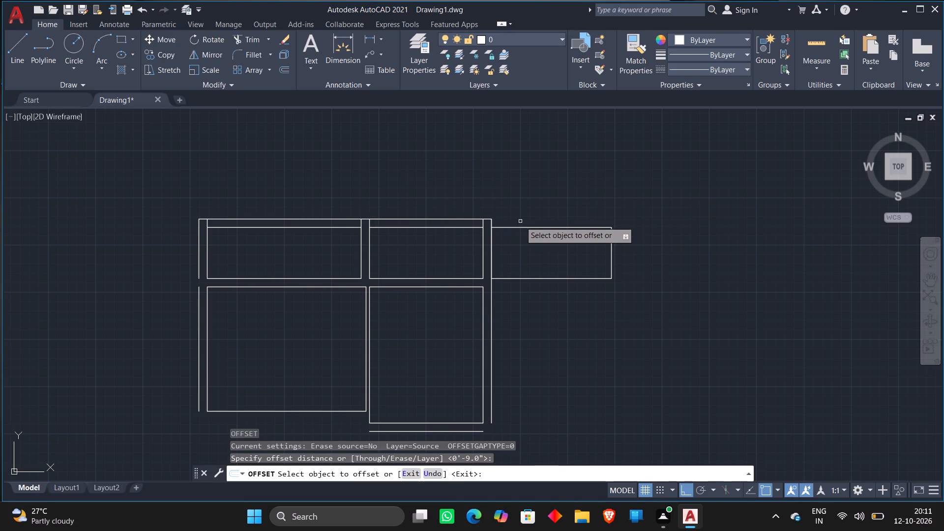
left_click(520, 226)
left_click(524, 208)
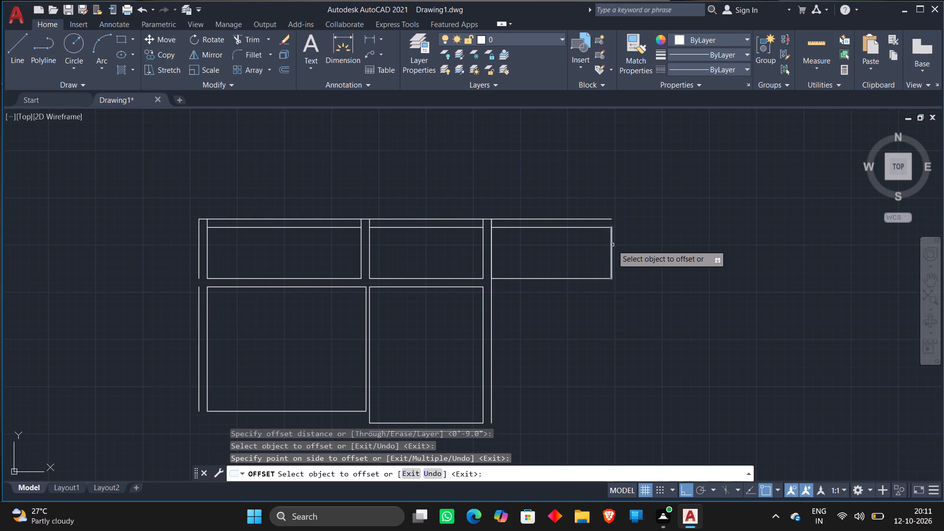
left_click(613, 245)
left_click(636, 245)
left_click(591, 279)
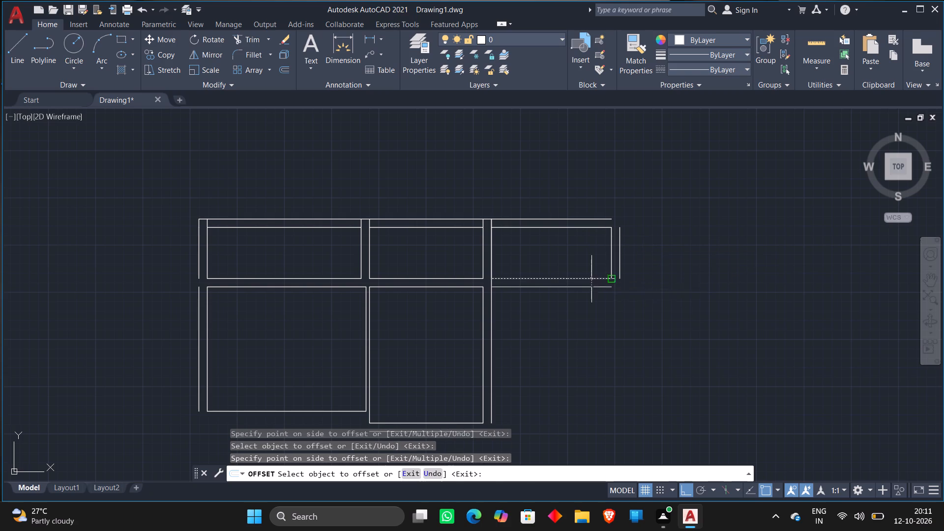
left_click(590, 282)
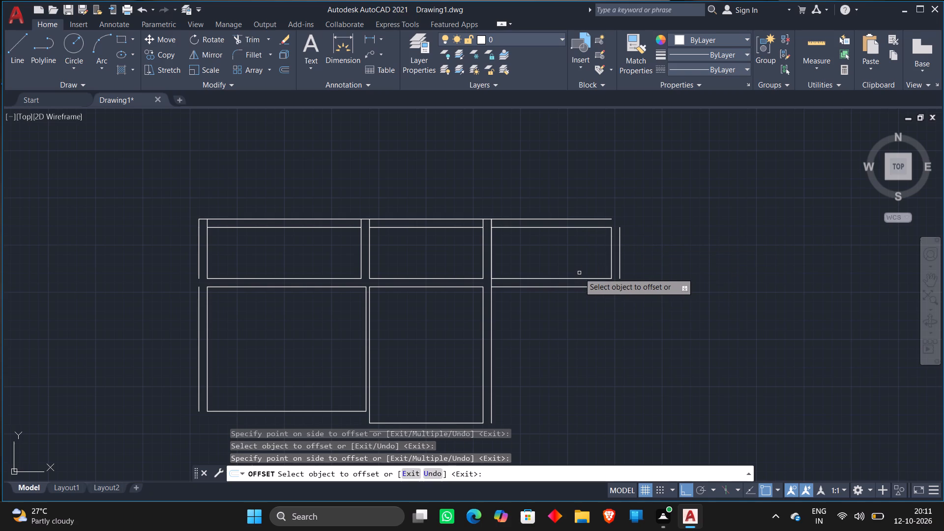
key("Escape")
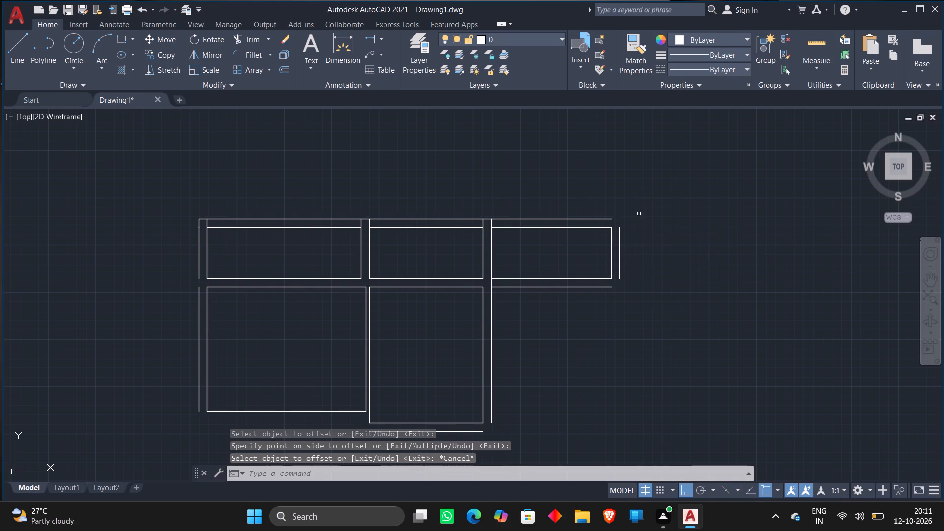
Draw a horizontal line continuing the outer top line rightward past the 10'7" by 4'6" room's outer right line.
scroll(639, 214, "up", 1)
key("l")
key("space")
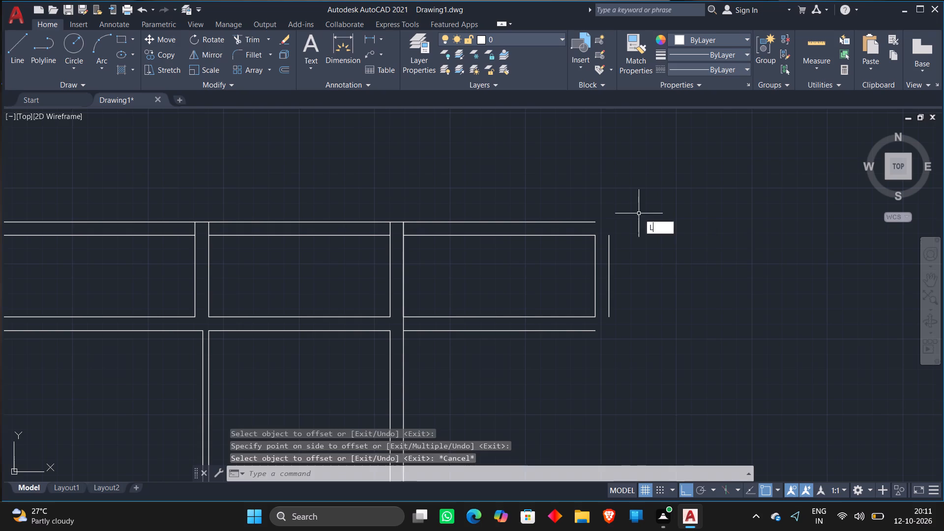
left_click(595, 225)
left_click(635, 224)
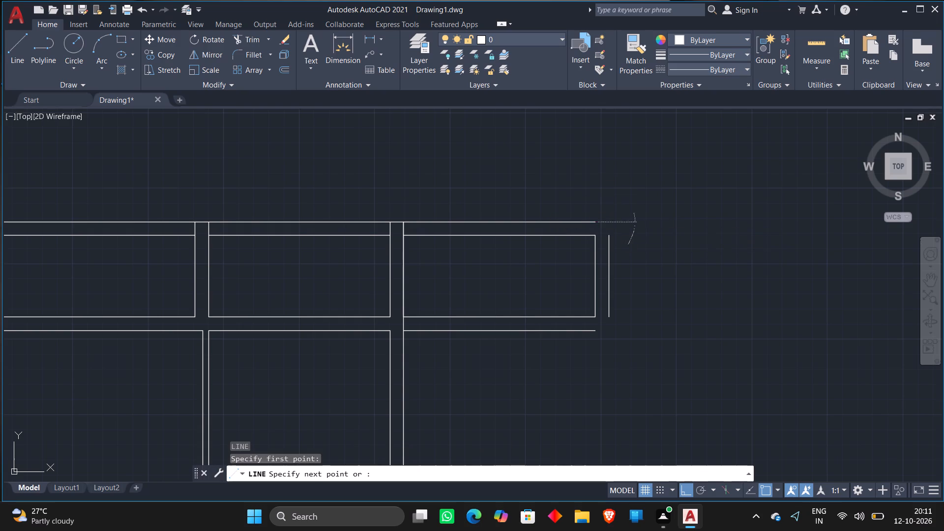
key("Escape")
Extend both right vertical wall lines of the 10'7" by 4'6" room up to the outer top line.
type("EX")
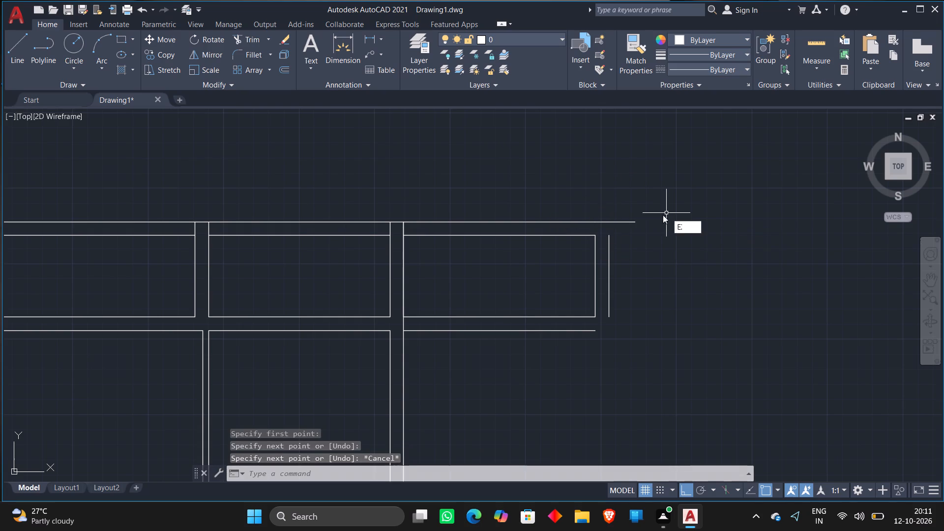
key("space")
left_click(596, 251)
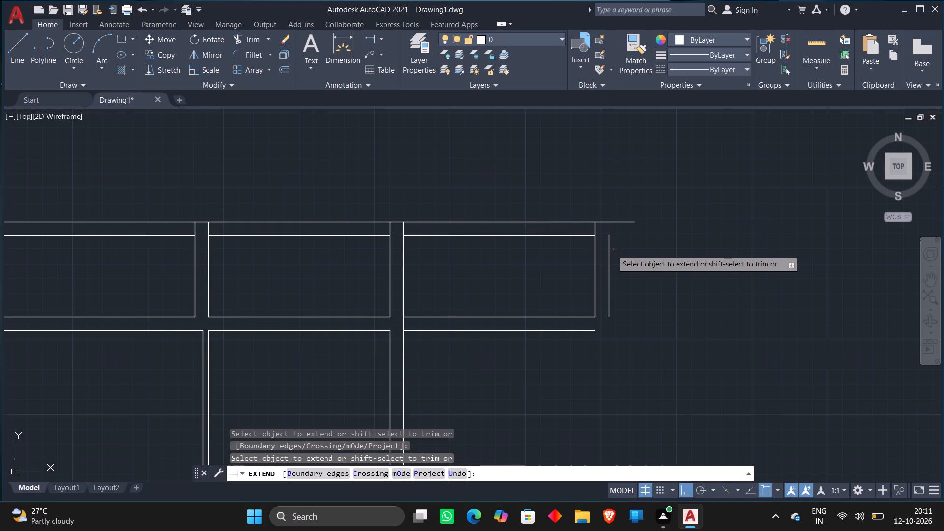
left_click(609, 252)
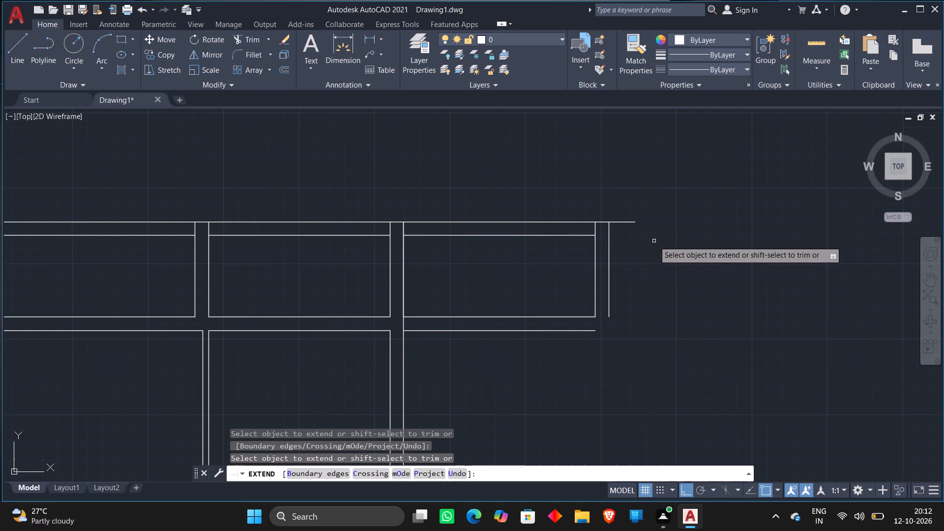
key("Escape")
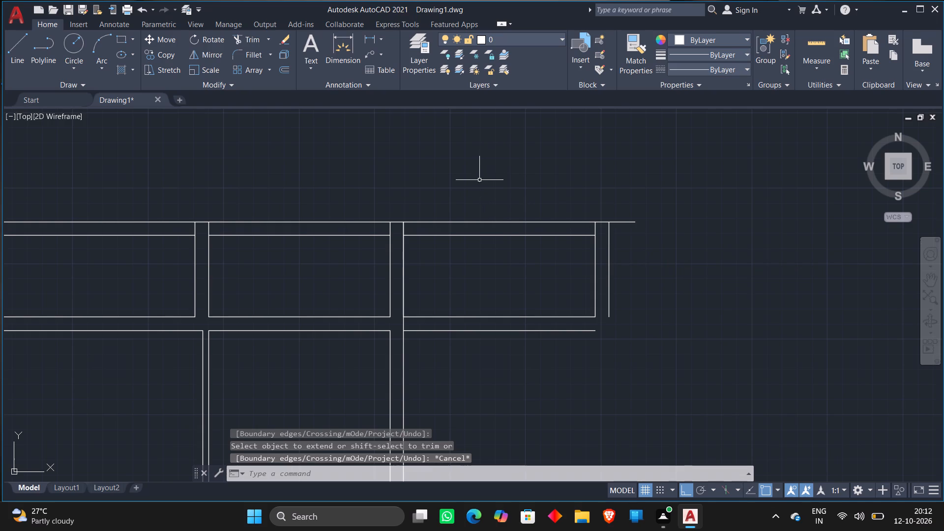
Trim the vertical line on the 10' by 12' room's outer right side where it crosses the gap below the 10'7" by 4'6" room.
scroll(479, 180, "down", 1)
middle_click_drag(479, 180, 519, 157)
type("TR")
key("space")
scroll(463, 266, "up", 2)
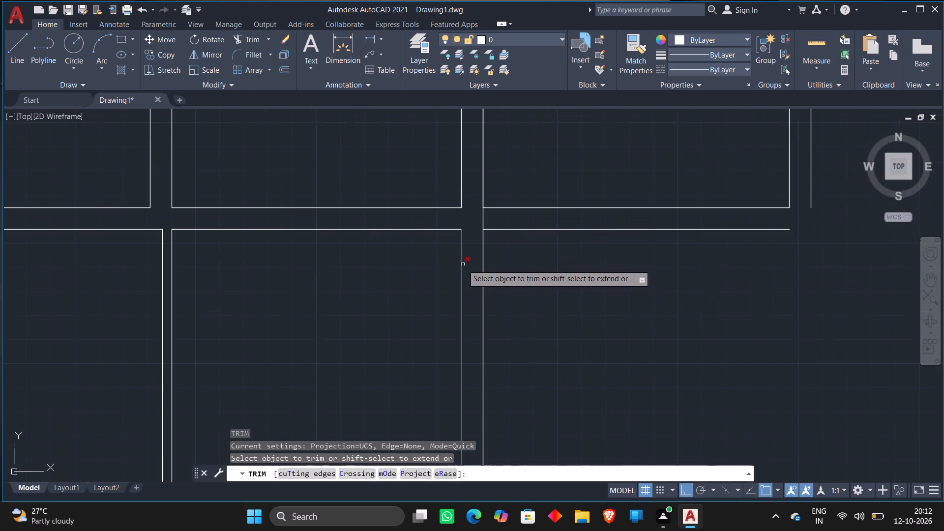
left_click(483, 219)
key("Escape")
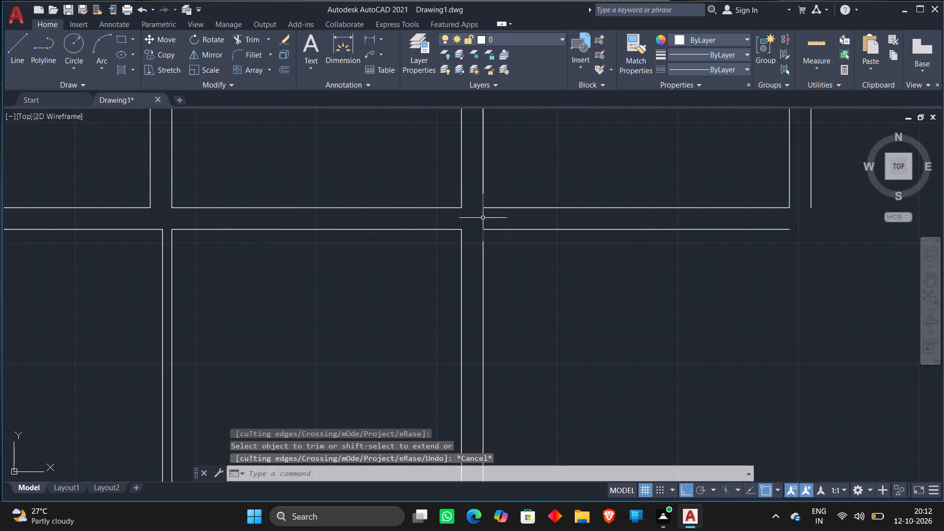
Trim the outer top line's overhang past the outer right wall line of the 10'7" by 4'6" room.
scroll(675, 261, "down", 2)
type("TR")
key("space")
left_click(744, 182)
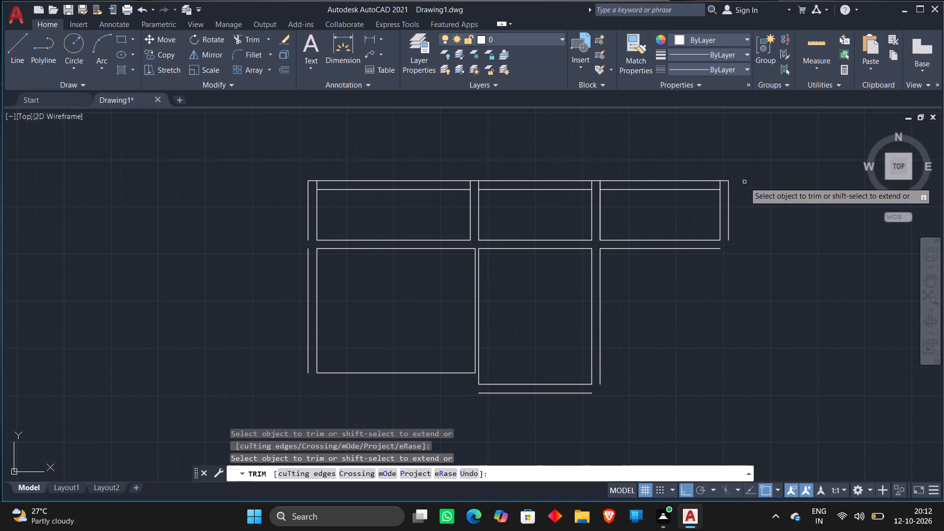
key("Escape")
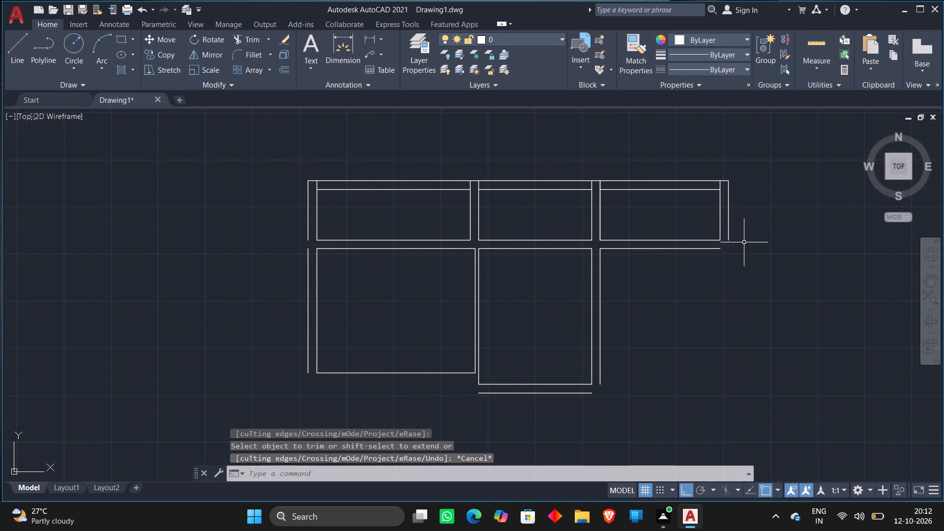
Erase the offset line below the 10'7" by 4'6" room and the offset line right of the 10' by 12' room.
scroll(742, 245, "down", 1)
scroll(708, 293, "up", 2)
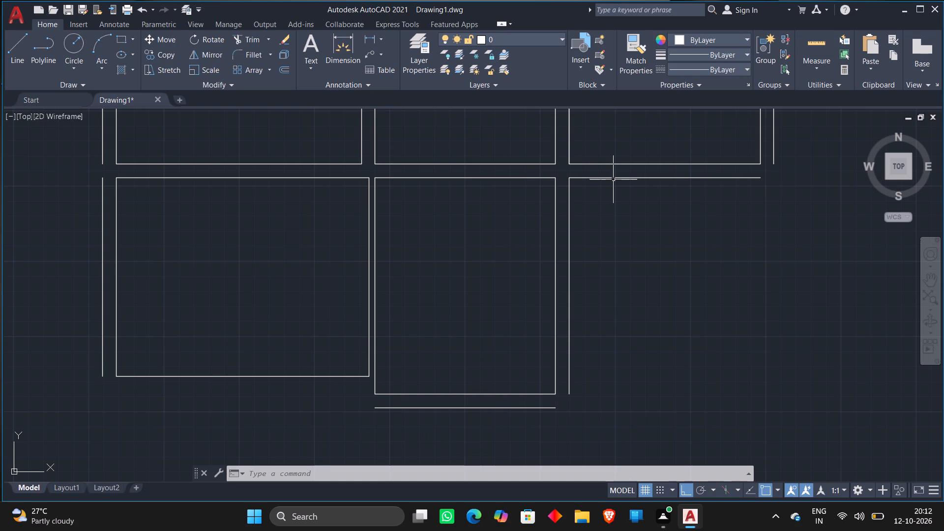
left_click(613, 179)
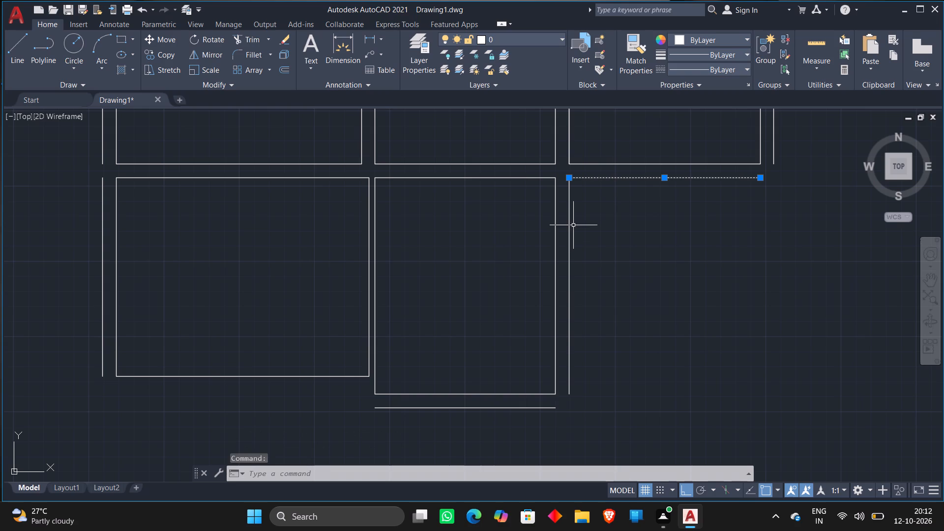
left_click(568, 228)
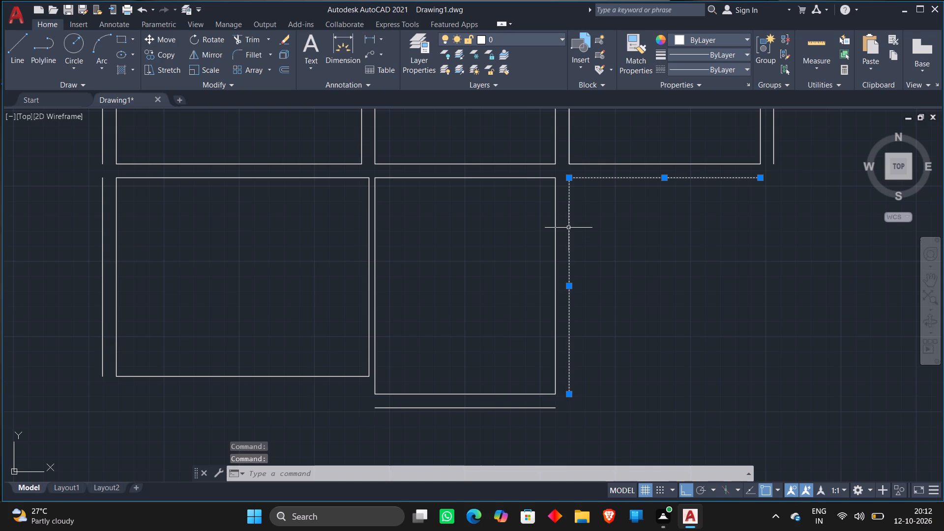
key("Delete")
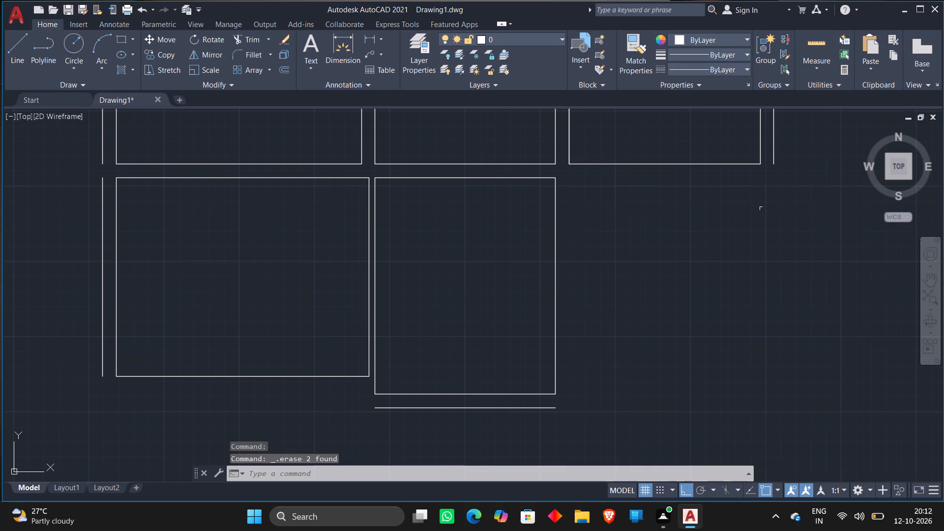
Draw an 11' by 21' room below the 10'7" by 4'6" room, its top aligned with the 10' by 12' room and its right side with the room above.
key("l")
key("Return")
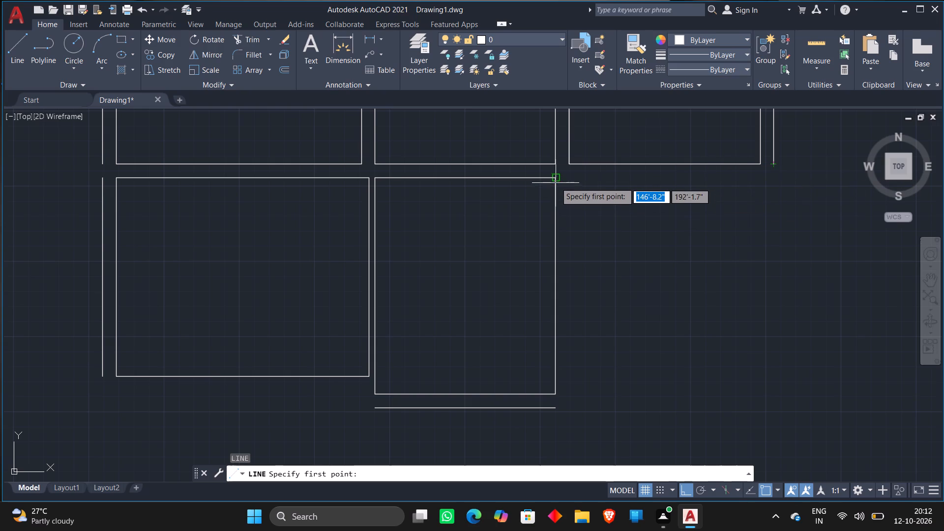
left_click(762, 176)
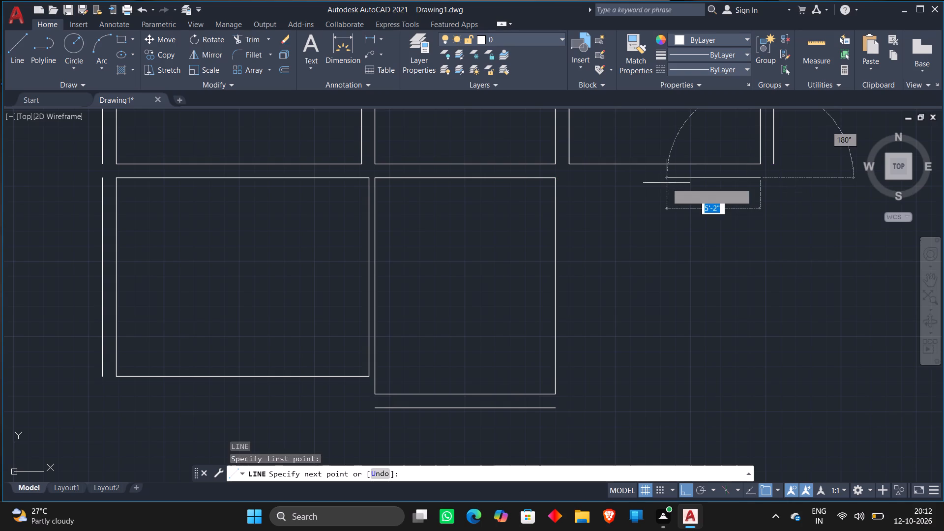
type("11'")
key("Return")
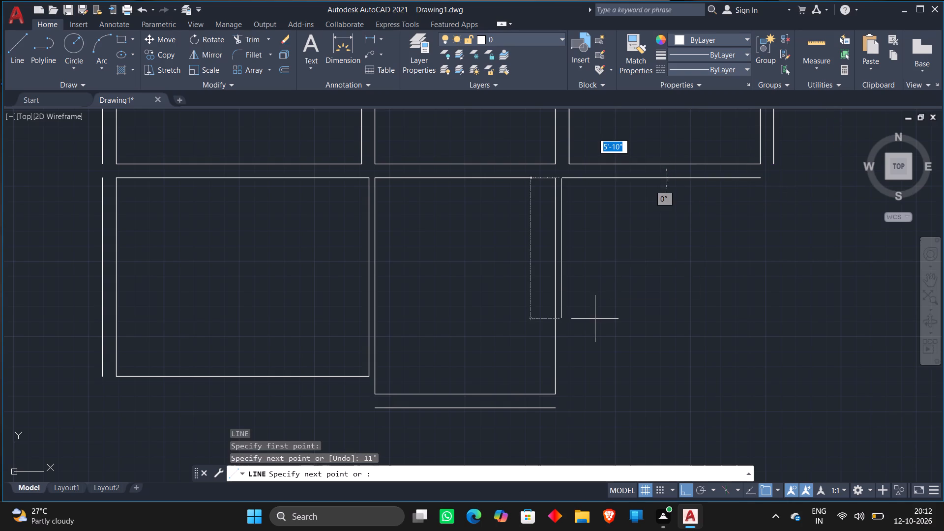
middle_click_drag(600, 343, 578, 215)
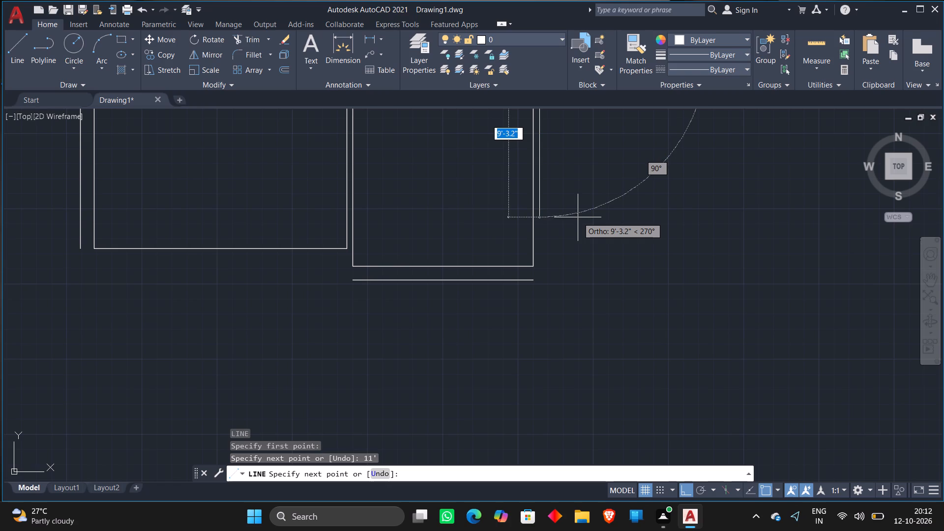
type("21'")
key("Return")
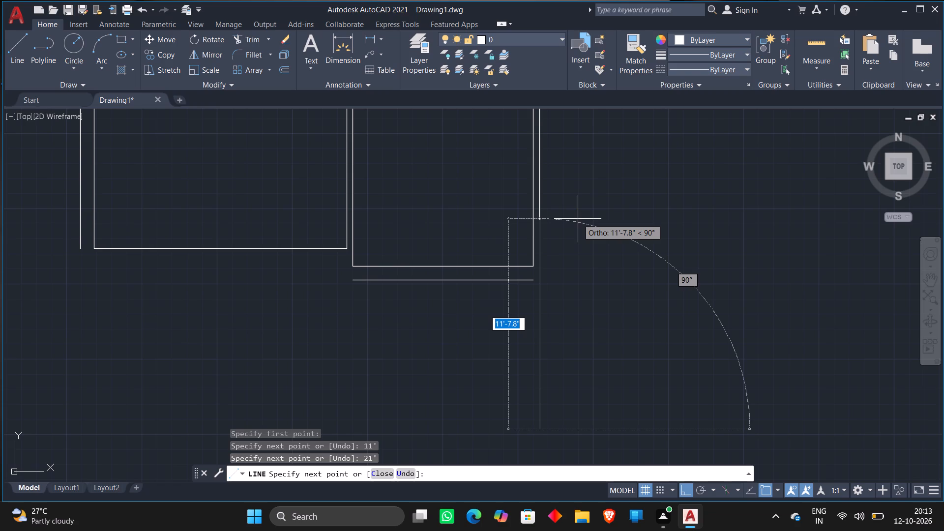
middle_click_drag(578, 219, 546, 126)
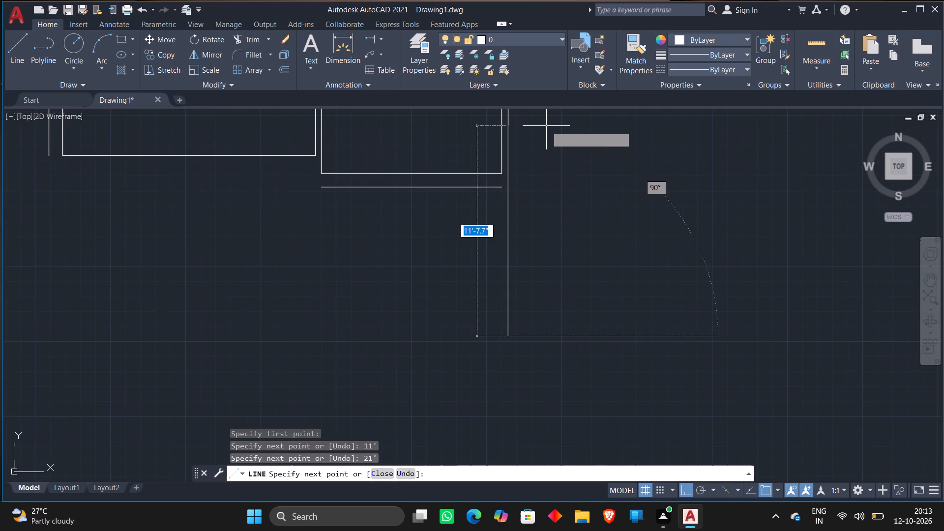
type("11'")
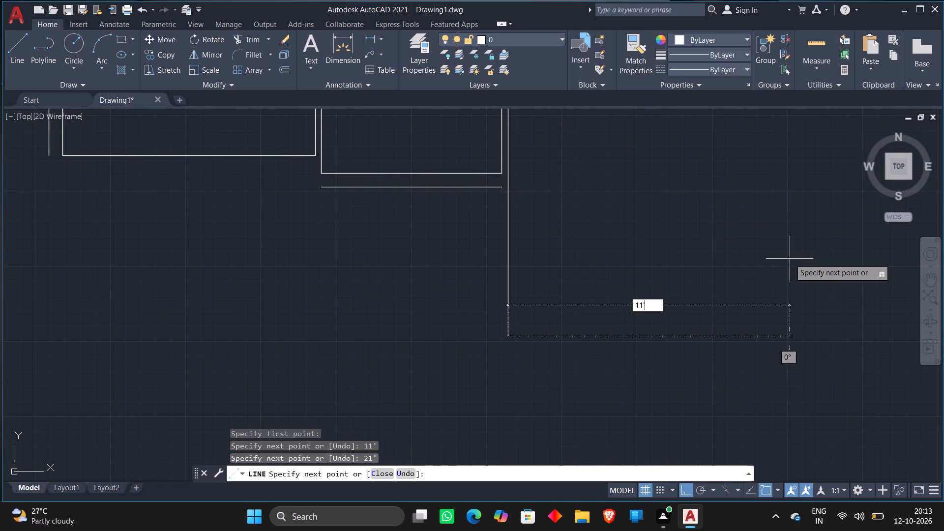
key("Return")
middle_click_drag(746, 139, 697, 334)
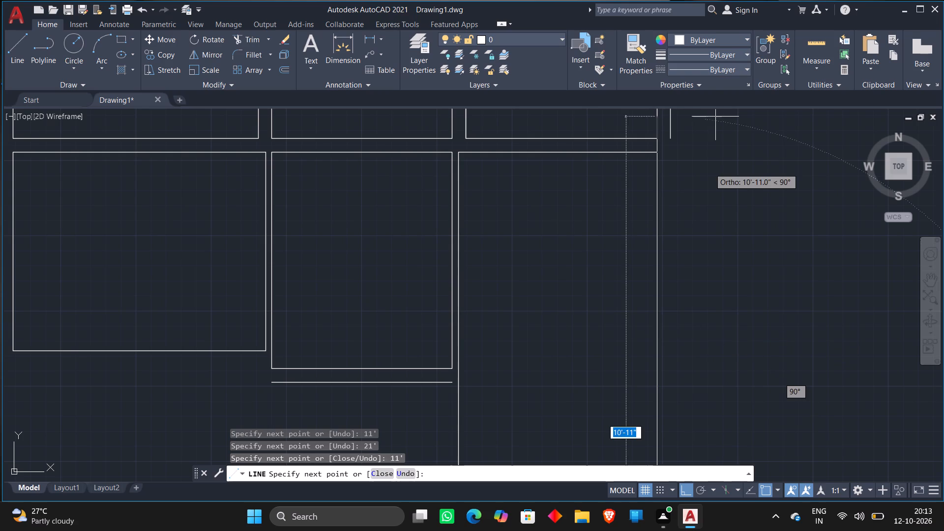
left_click(656, 150)
key("Escape")
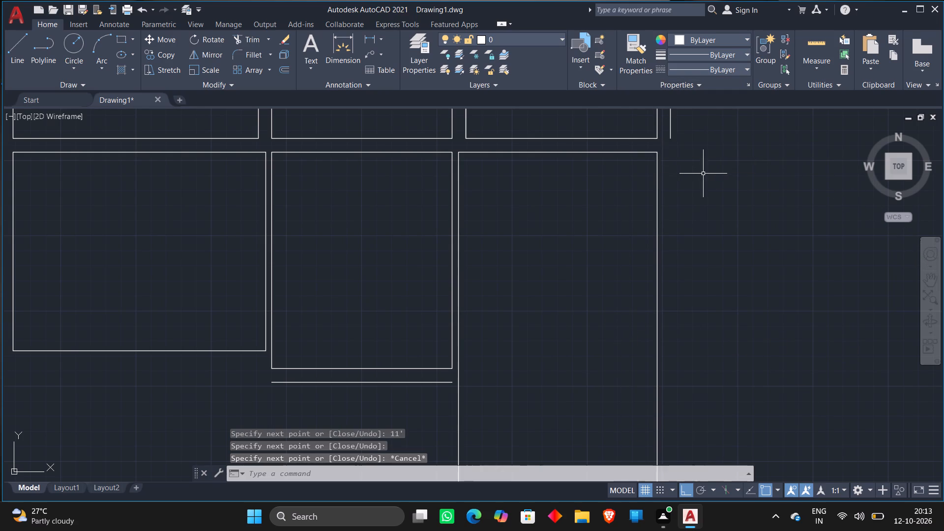
Offset the right line of the 11' by 21' room outward by 9".
scroll(703, 174, "down", 1)
middle_click_drag(703, 174, 696, 158)
key("o")
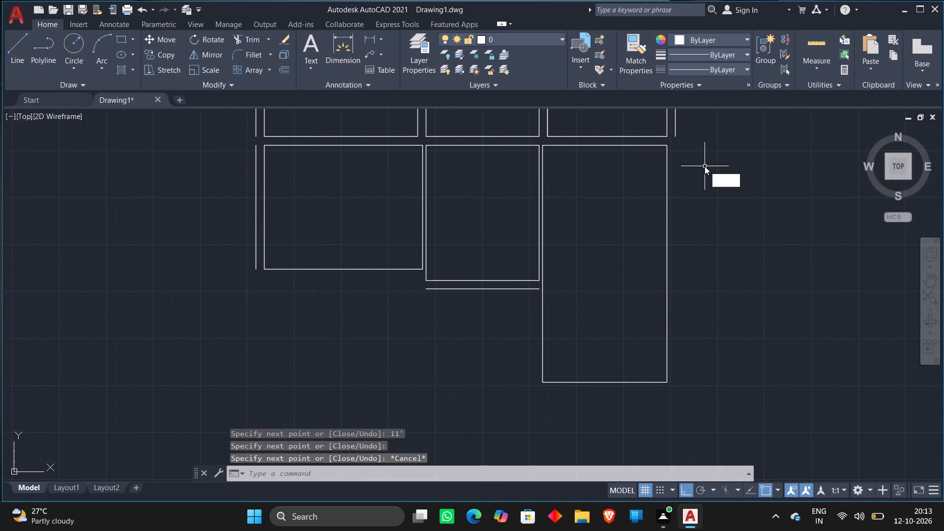
key("Return")
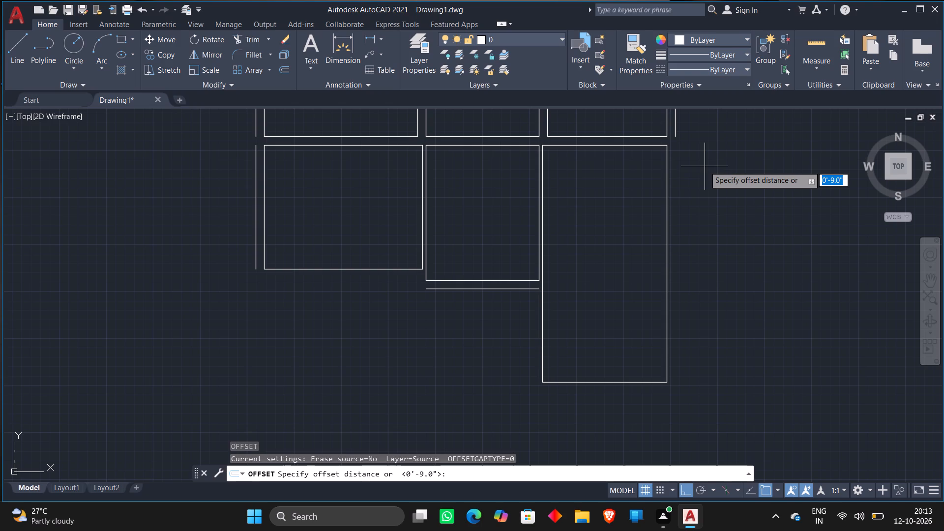
type("9\"")
key("Return")
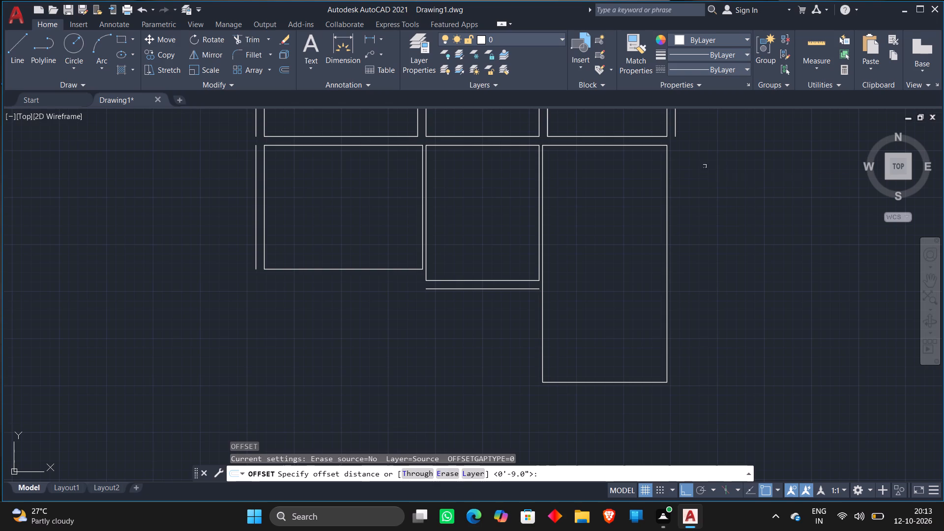
left_click(668, 228)
left_click(717, 234)
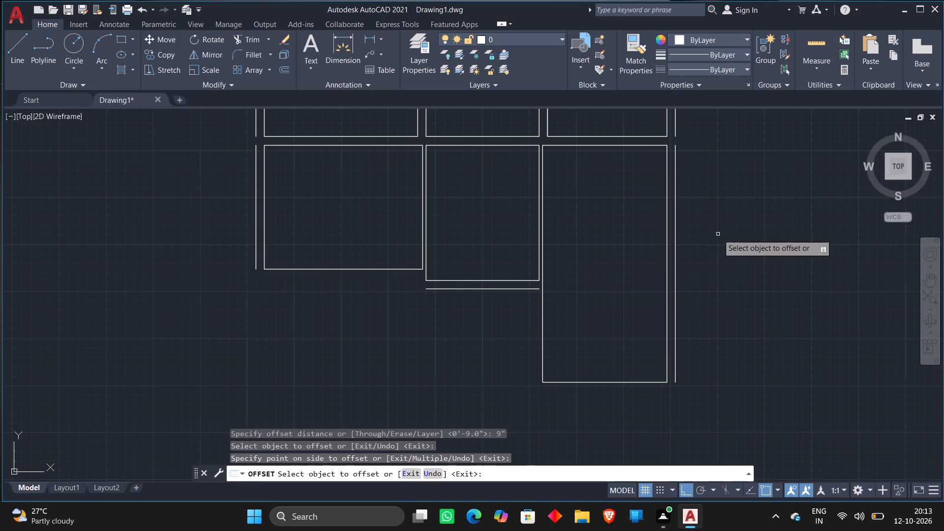
key("Escape")
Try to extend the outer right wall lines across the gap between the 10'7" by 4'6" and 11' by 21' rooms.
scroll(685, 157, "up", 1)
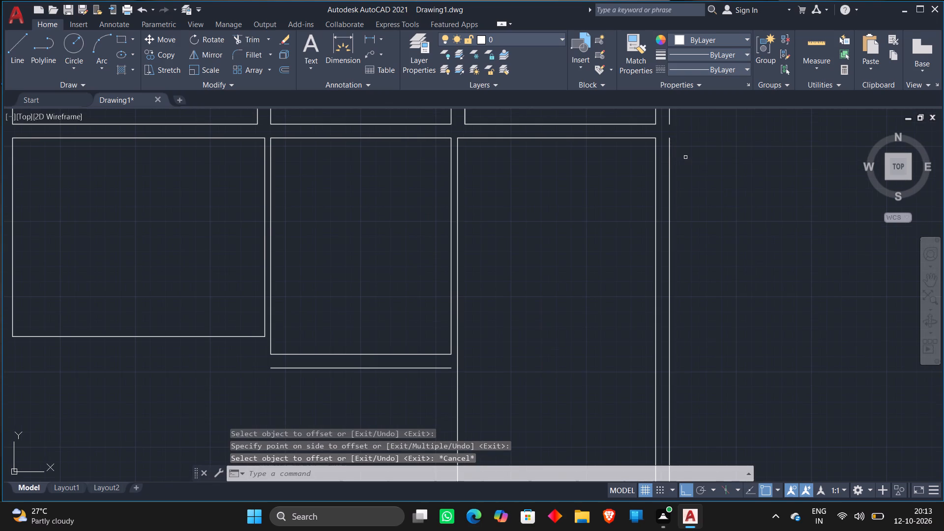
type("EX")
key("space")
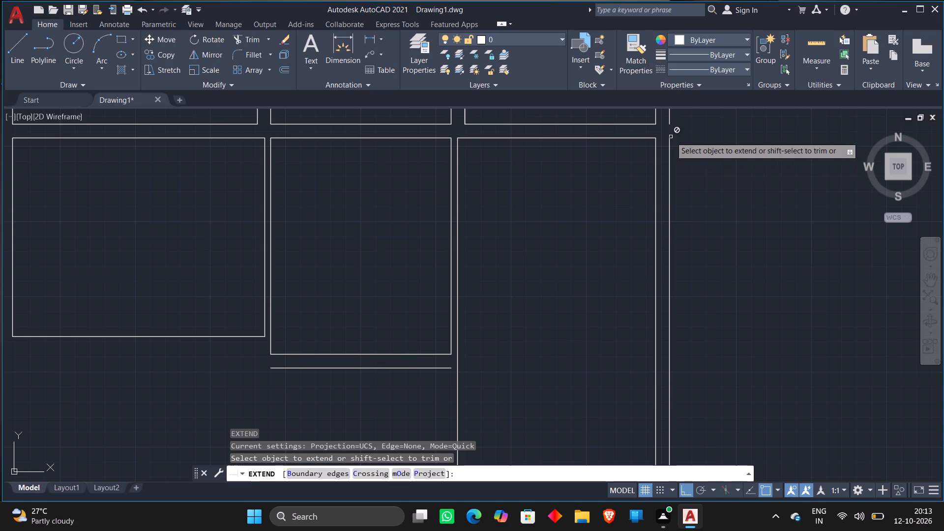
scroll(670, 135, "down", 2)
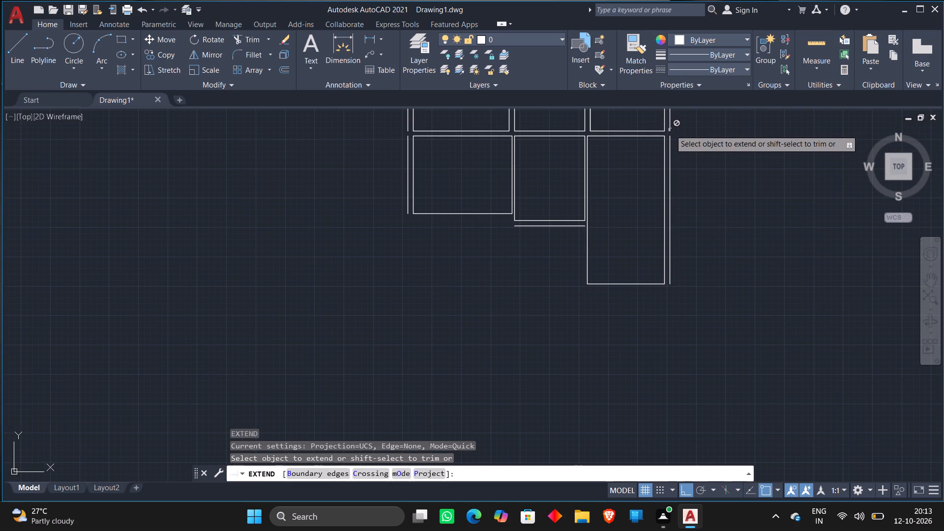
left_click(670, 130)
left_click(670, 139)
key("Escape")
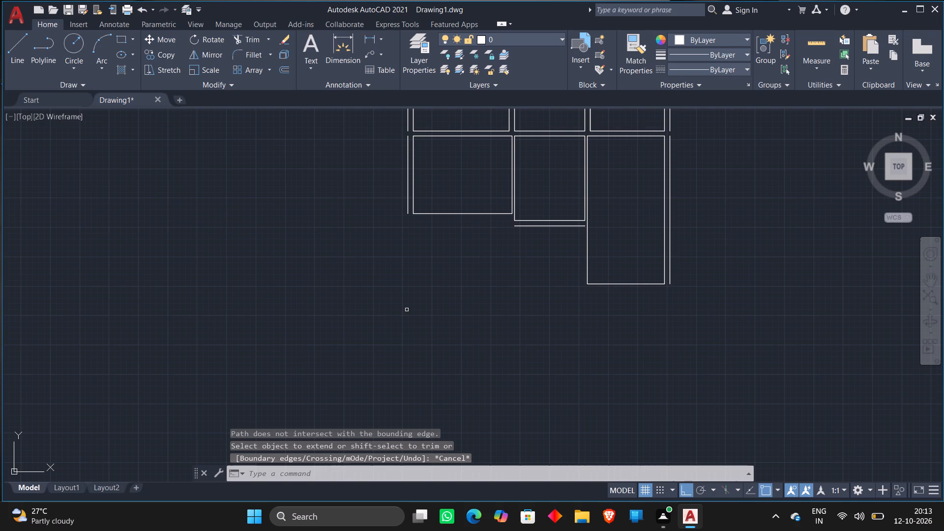
Offset the bottom line of the 11' by 21' room downward by 9".
middle_click_drag(407, 310, 413, 250)
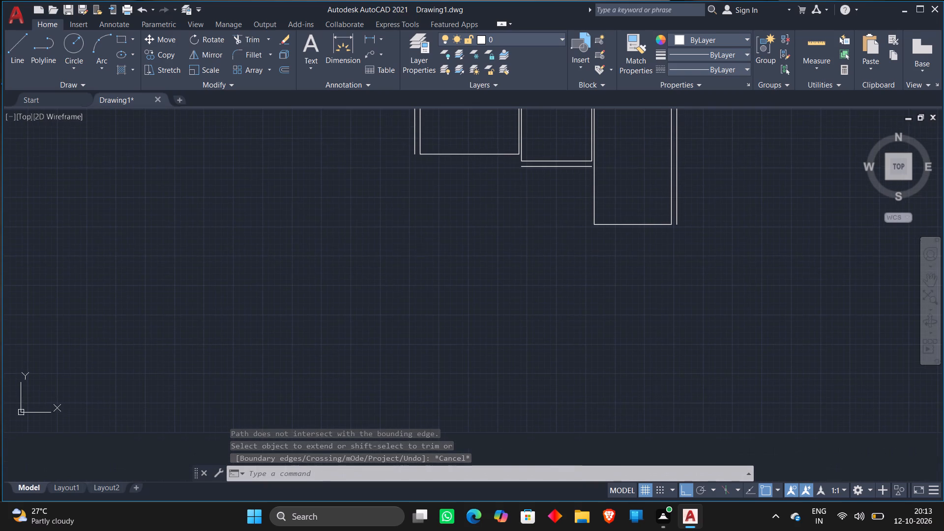
scroll(486, 312, "up", 1)
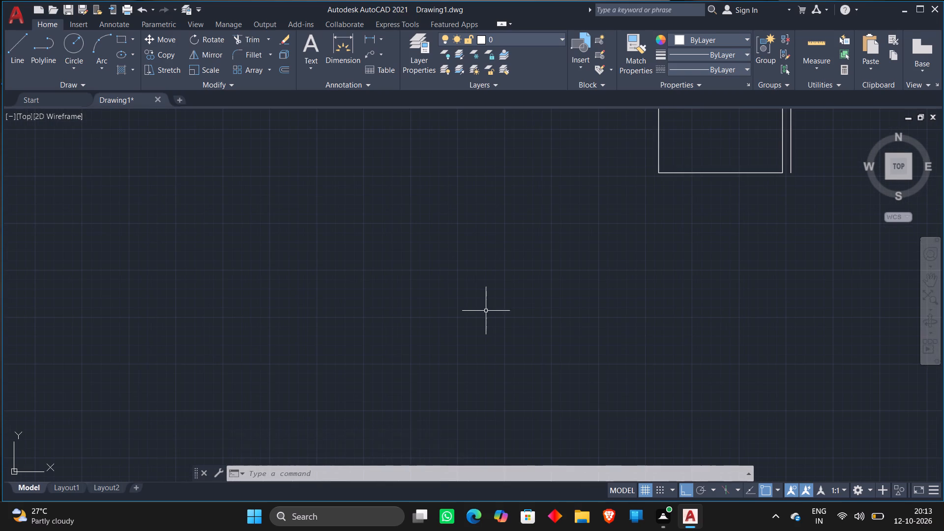
key("o")
key("Return")
type("9\"")
key("Return")
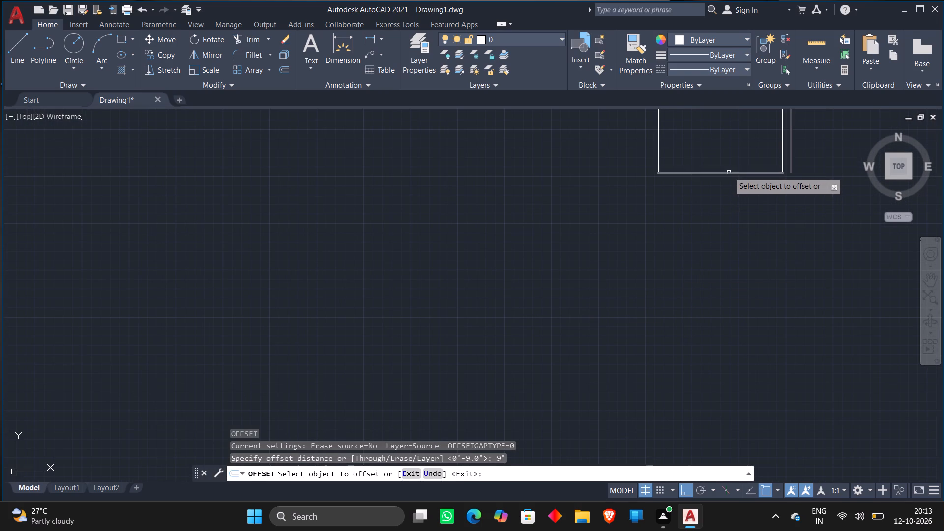
left_click(729, 172)
left_click(706, 221)
key("Escape")
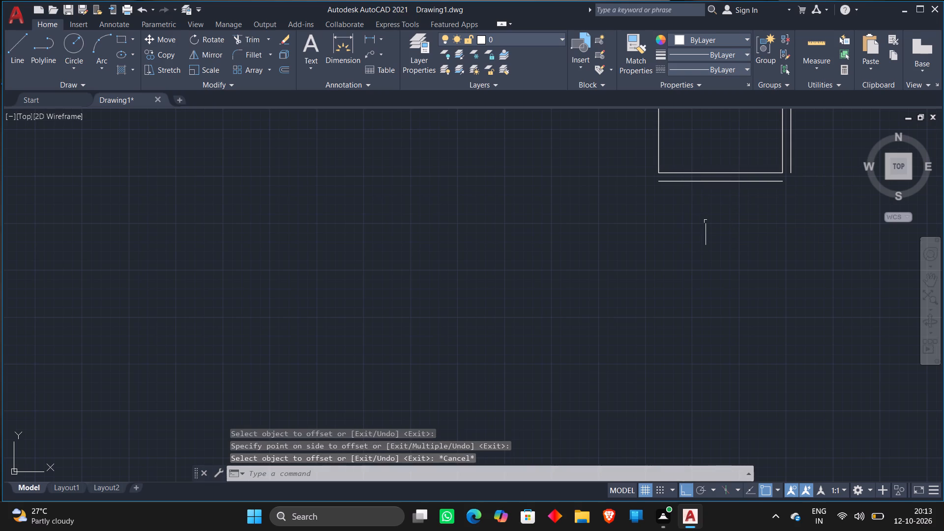
Draw a room 5'3" wide by 7' deep below the 11' by 21' room, starting at the left end of the offset bottom line.
key("l")
key("Return")
left_click(659, 182)
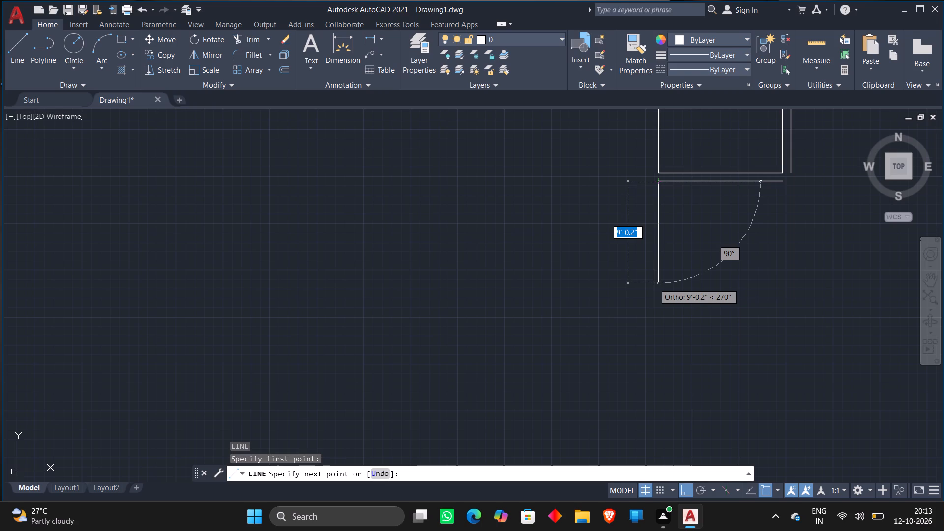
type("7'")
key("Return")
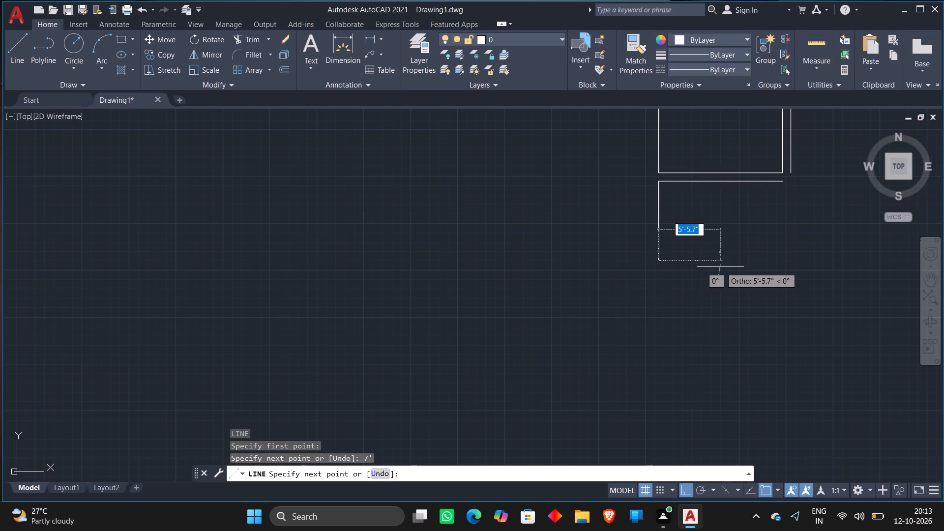
type("5'3")
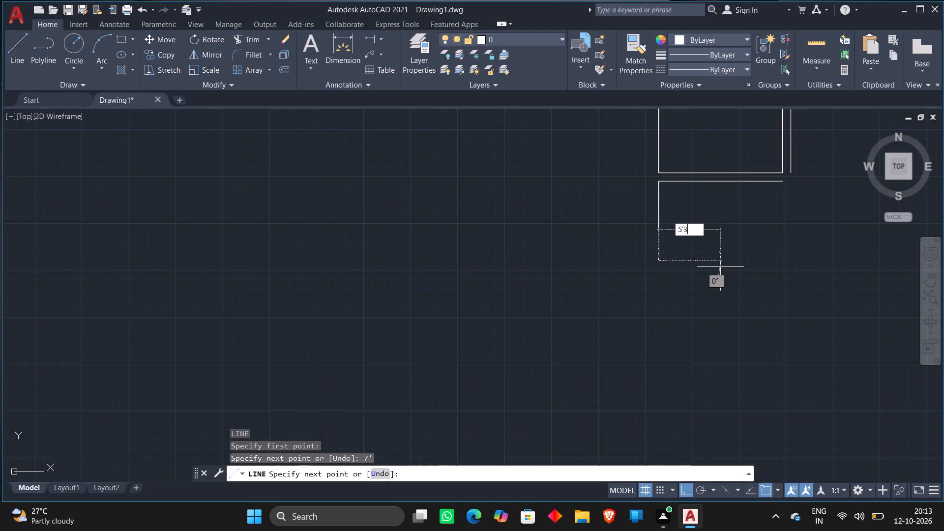
key("shift+quotedbl")
key("Return")
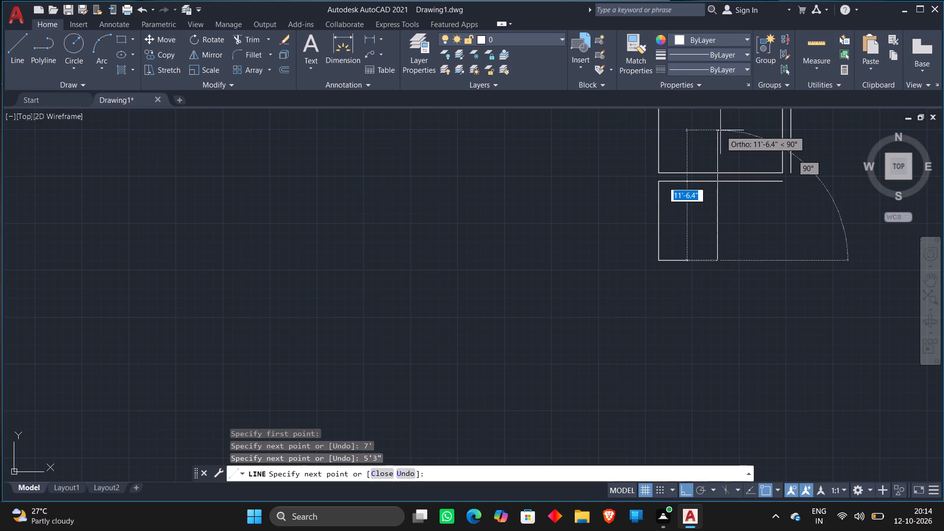
type("7'")
key("Return")
key("Escape")
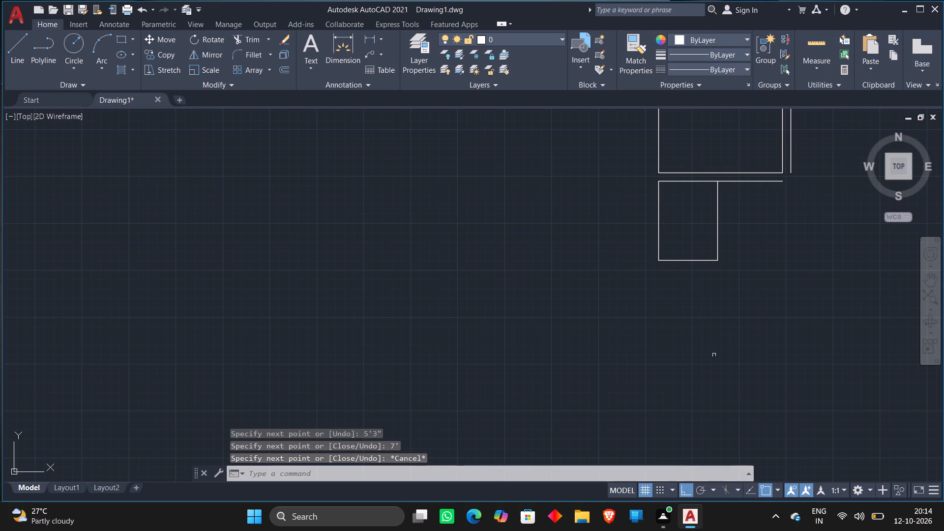
Offset the left and bottom lines of the 5'3" by 7' room outward by 9".
key("o")
key("Return")
type("9\"")
key("Return")
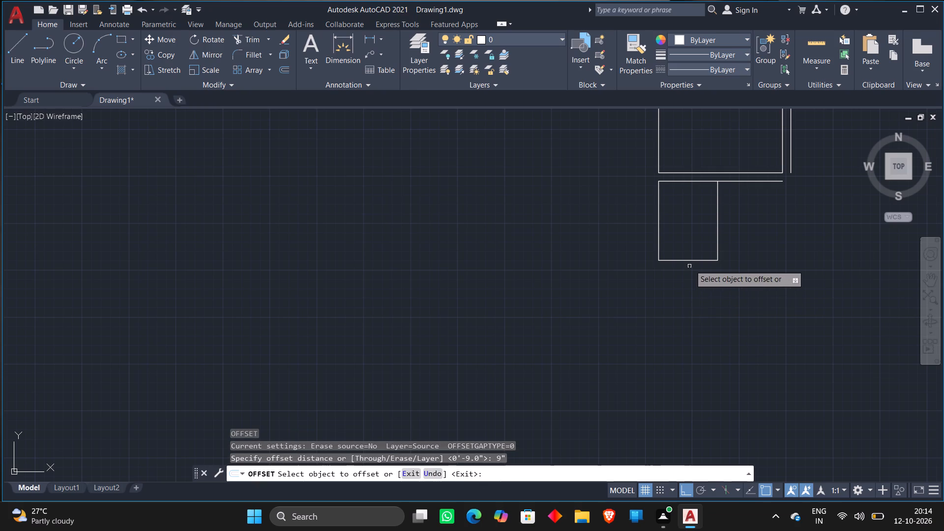
left_click(658, 226)
left_click(576, 235)
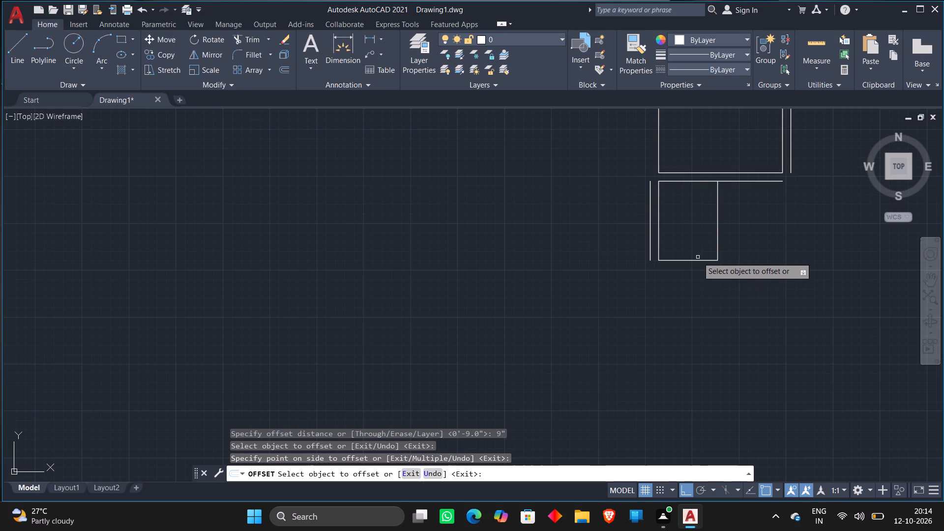
left_click(697, 261)
left_click(693, 281)
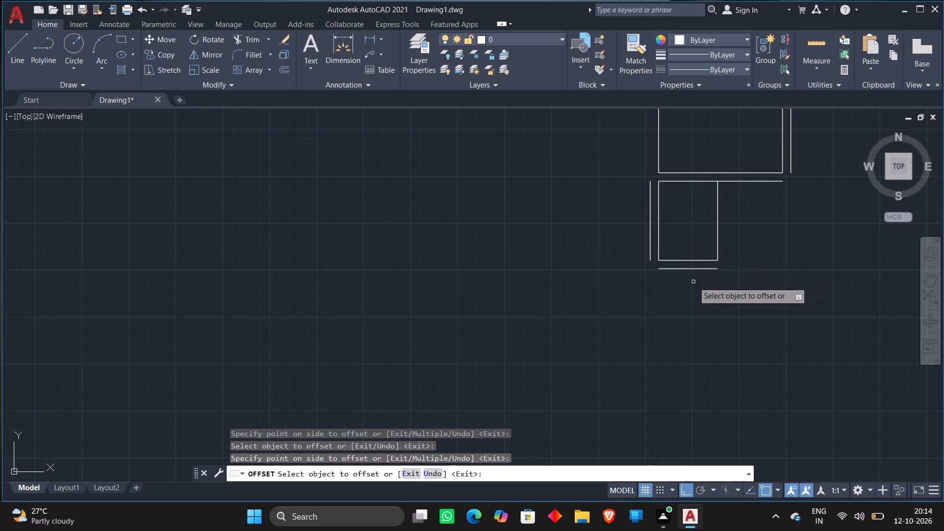
key("Escape")
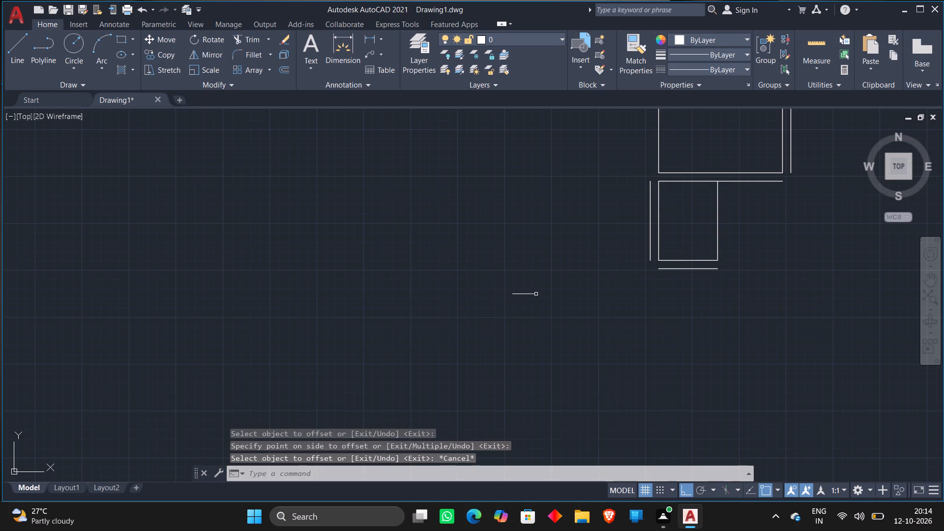
Draw a line 5' leftward from the lower end of the 5'3" room's offset left wall line, continuing 7' upward.
key("l")
key("Return")
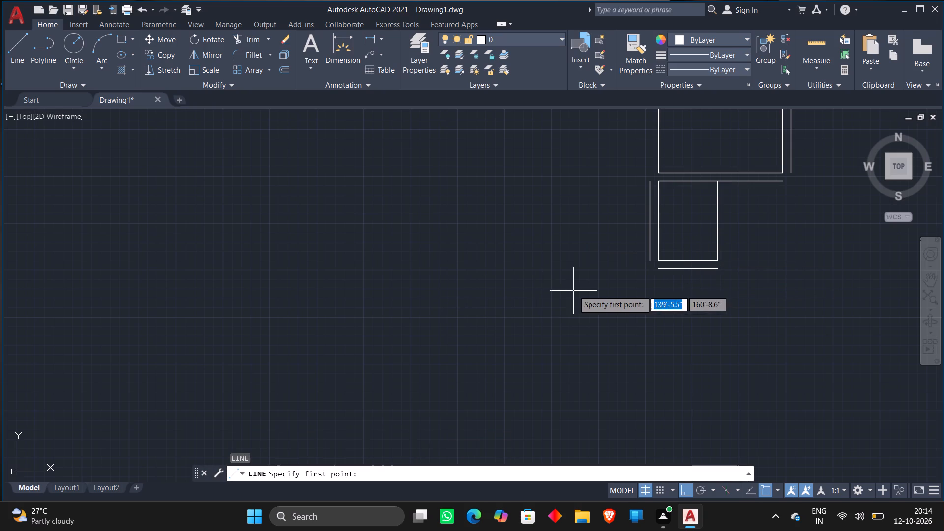
left_click(648, 260)
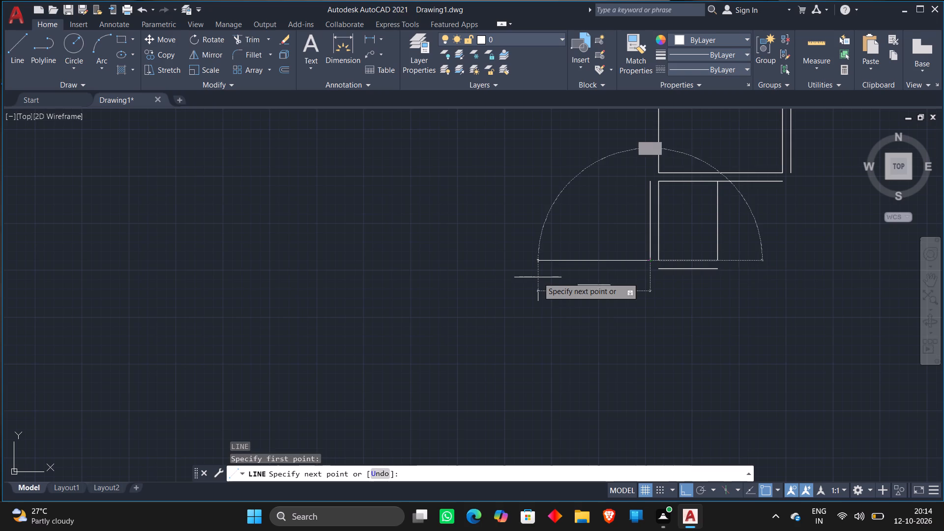
type("5'")
key("Return")
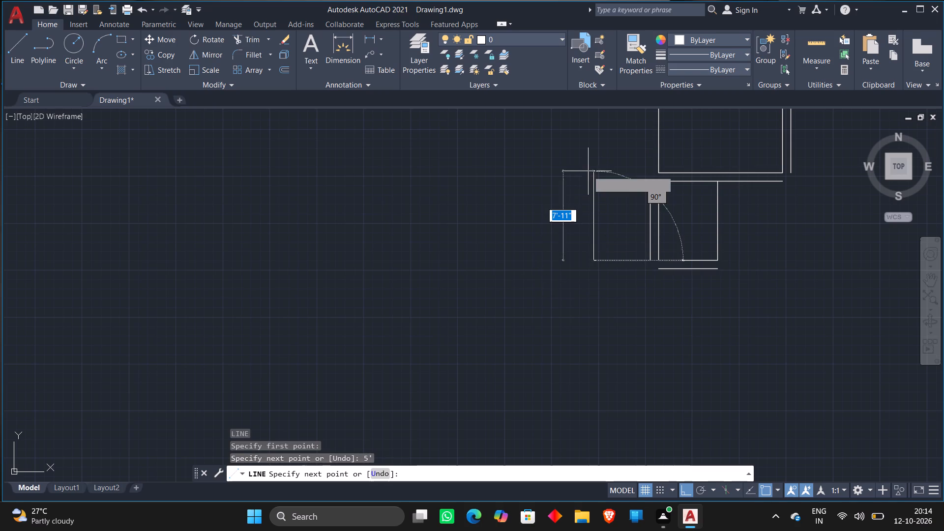
type("7'")
key("Return")
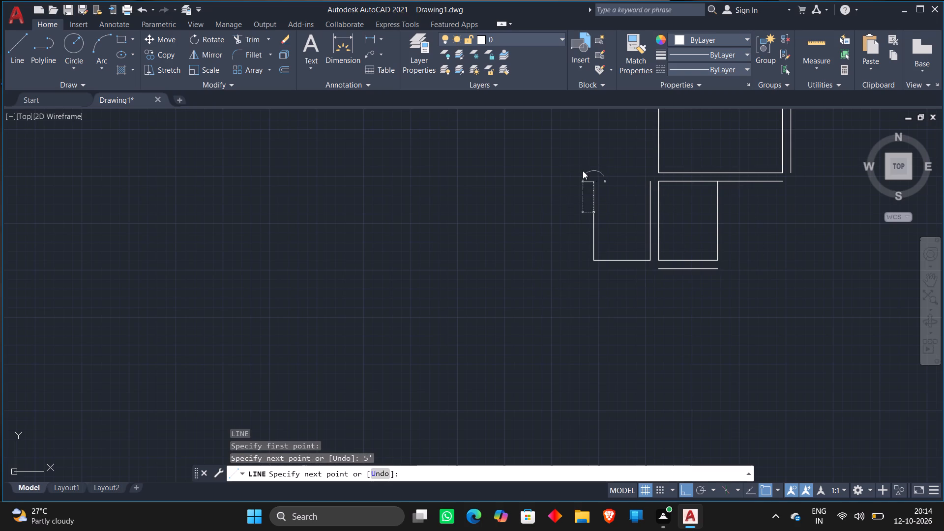
key("Escape")
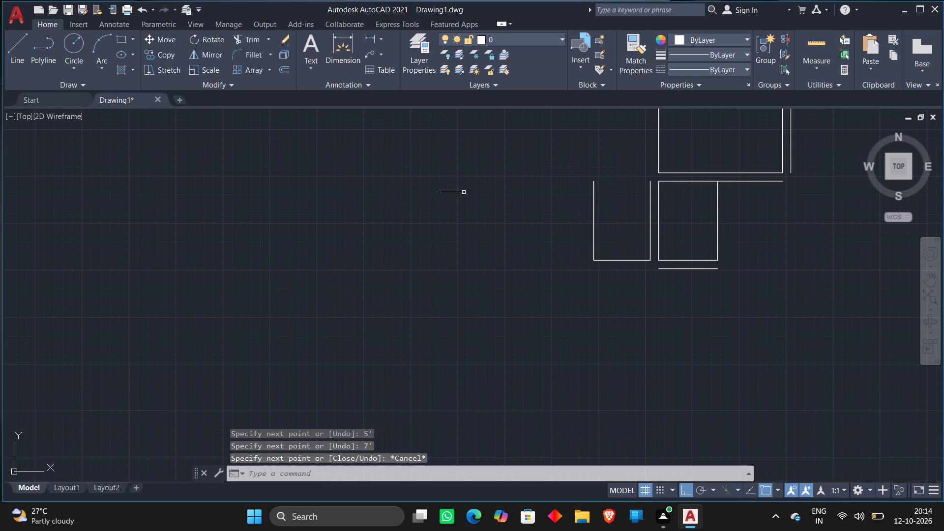
Stretch the upper end of the new 7' vertical line upward by 6".
left_click(593, 216)
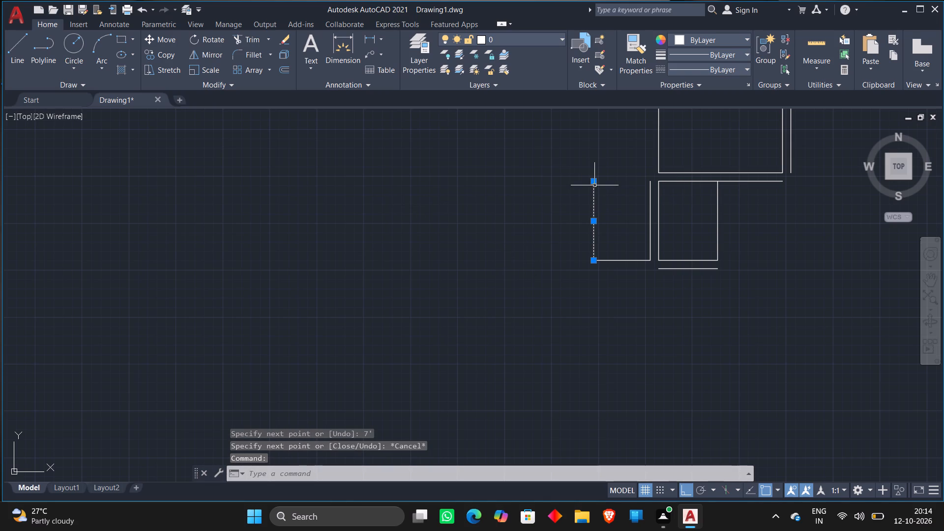
left_click(594, 181)
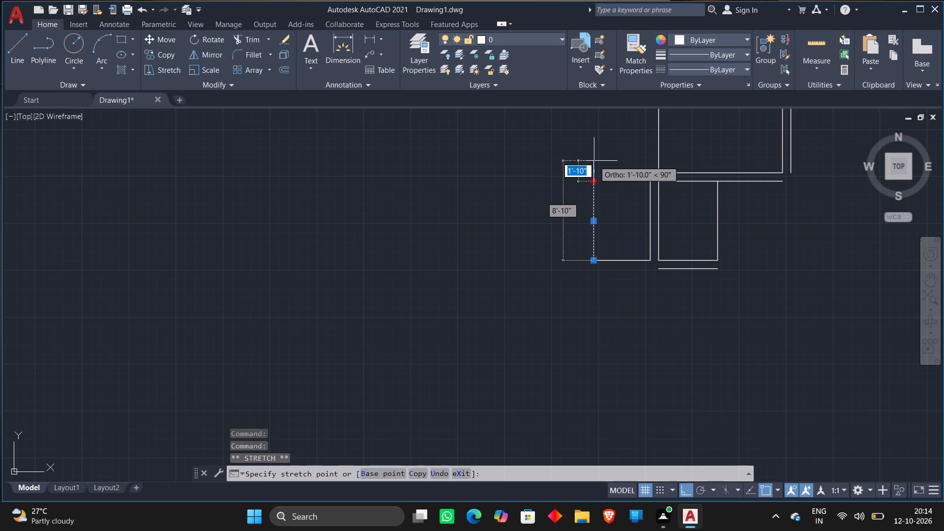
key("BackSpace")
type("6\"")
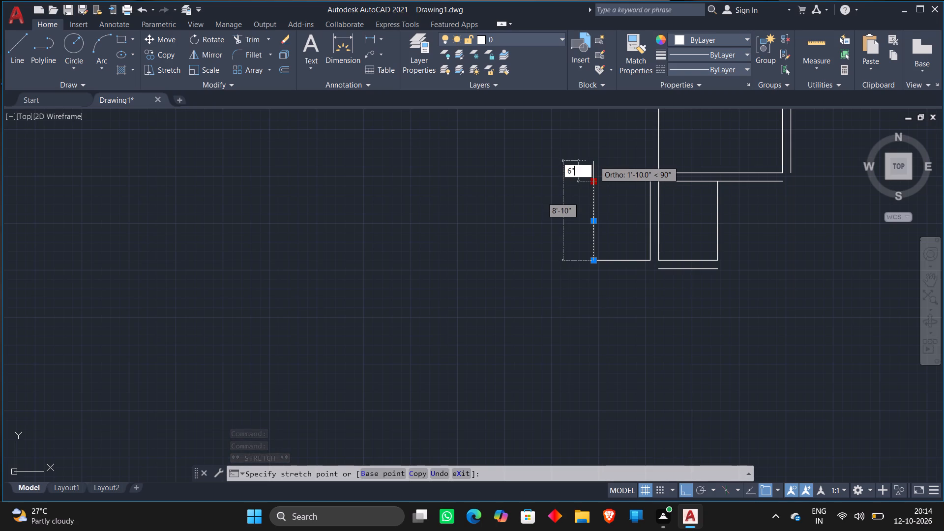
key("Return")
key("Escape")
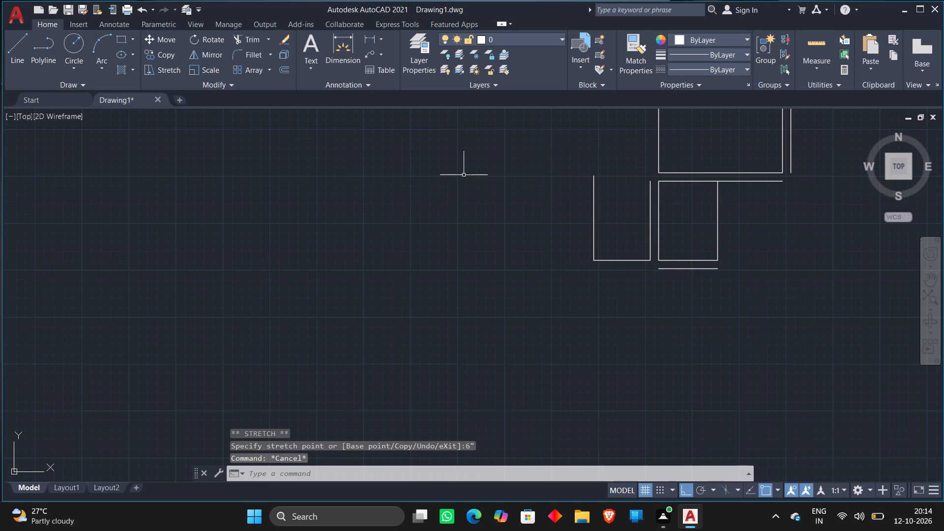
Measure the stretched vertical line with a temporary linear dimension on its left side, and delete the dimension.
left_click(370, 38)
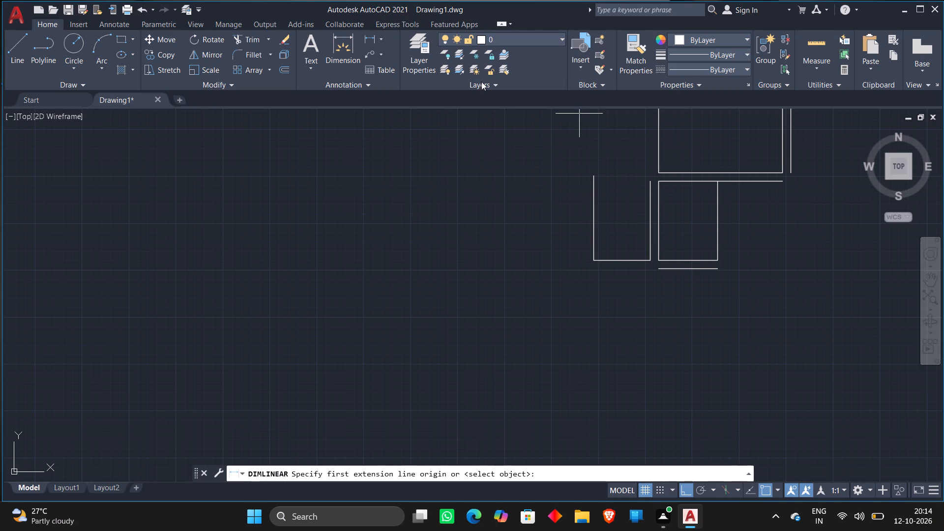
left_click(590, 176)
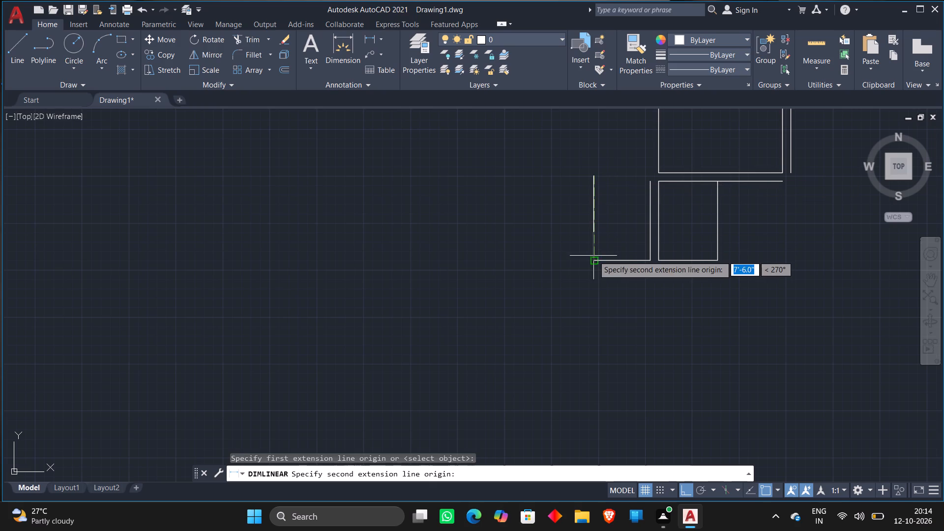
left_click(593, 258)
left_click(557, 256)
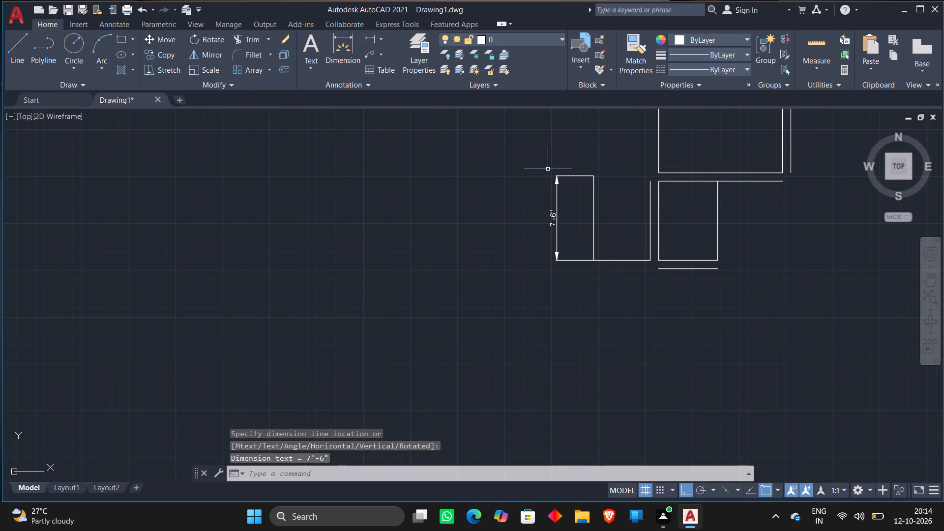
left_click(558, 185)
key("Delete")
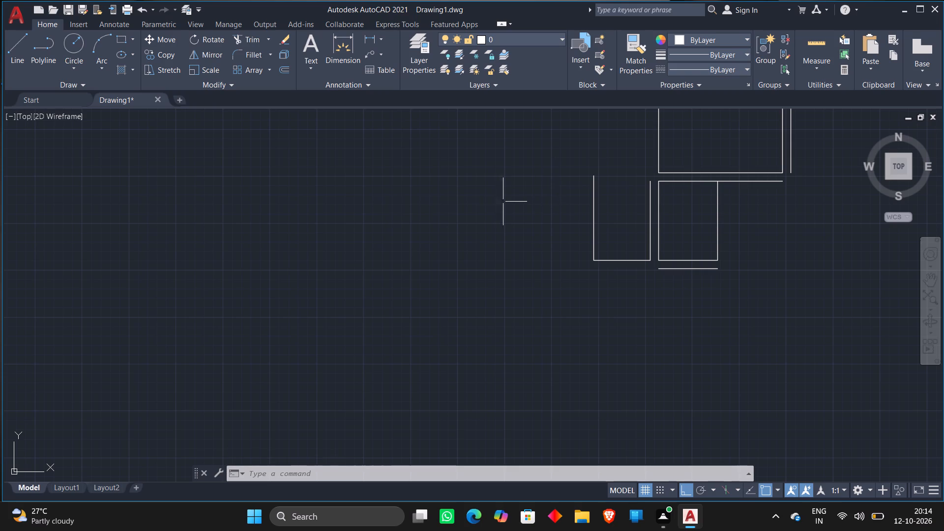
Offset the left line of the new 5' wide room outward by 9".
key("o")
key("Return")
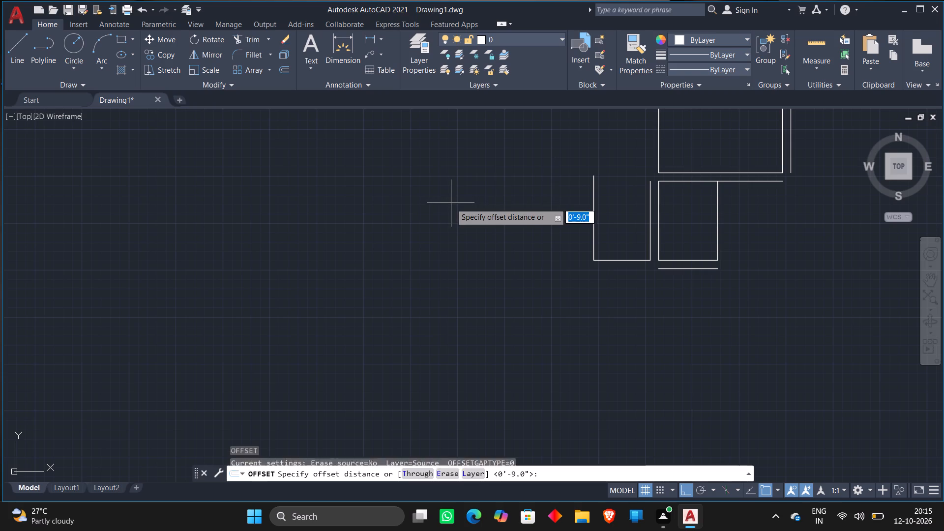
key("9")
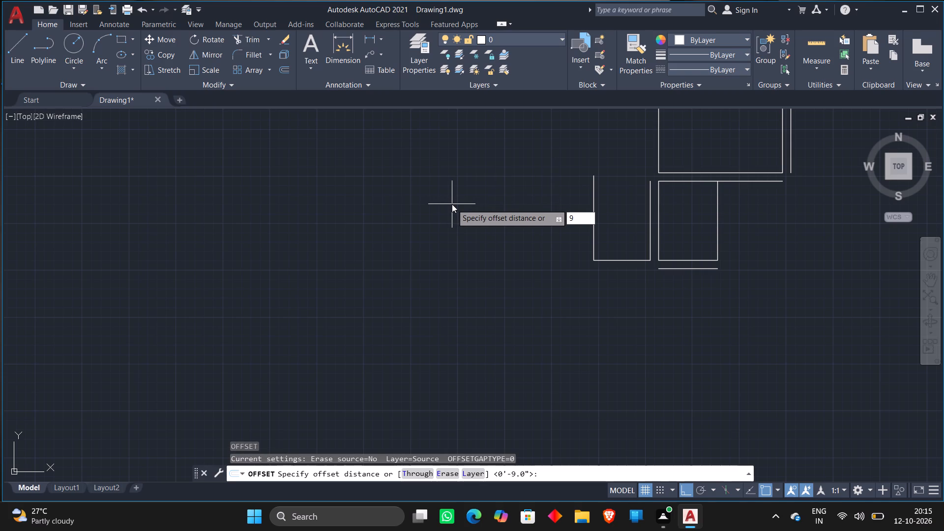
key("shift+quotedbl")
key("Return")
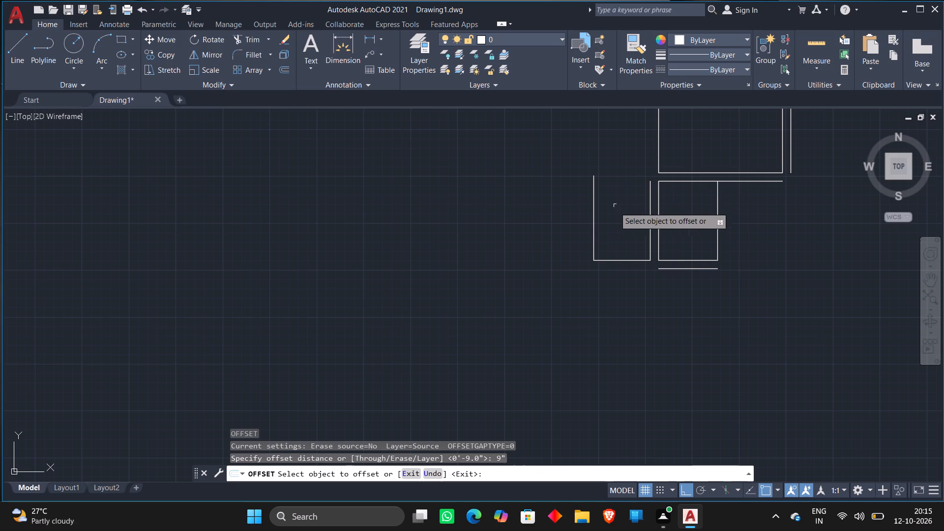
left_click(592, 229)
left_click(560, 237)
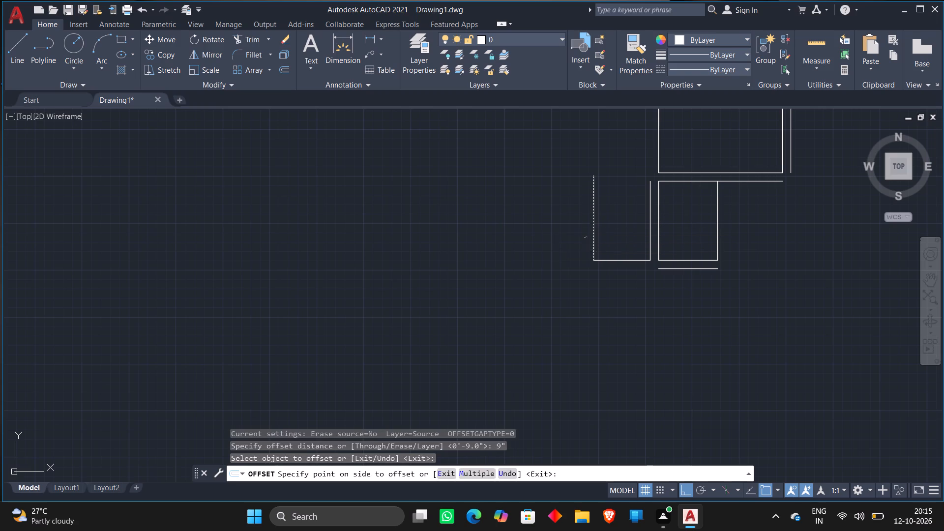
key("Escape")
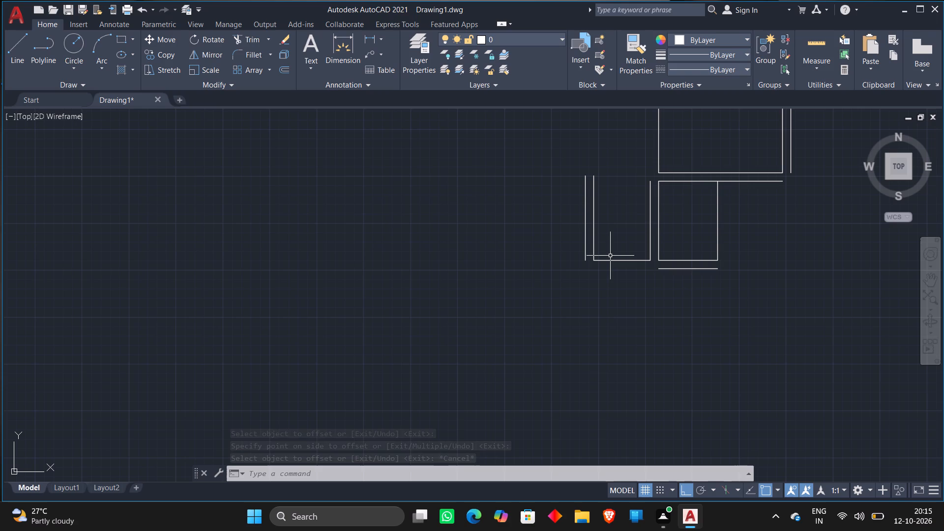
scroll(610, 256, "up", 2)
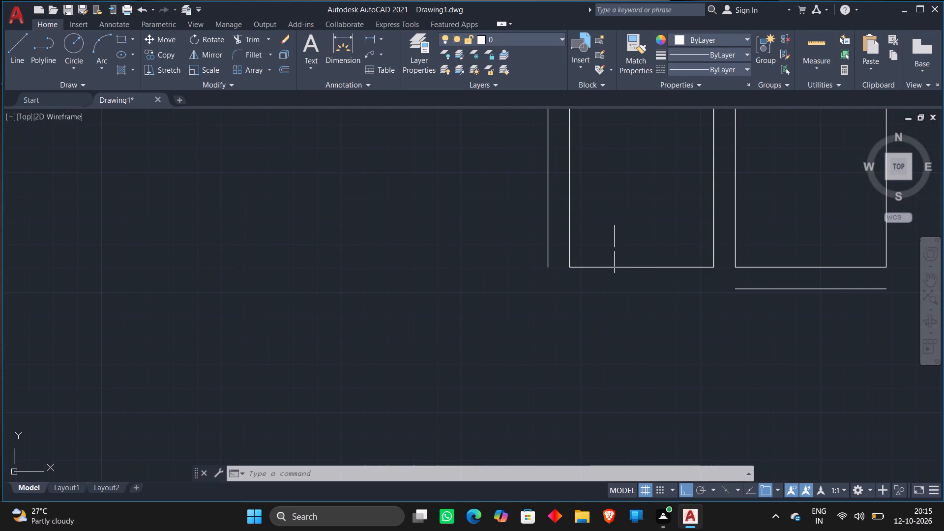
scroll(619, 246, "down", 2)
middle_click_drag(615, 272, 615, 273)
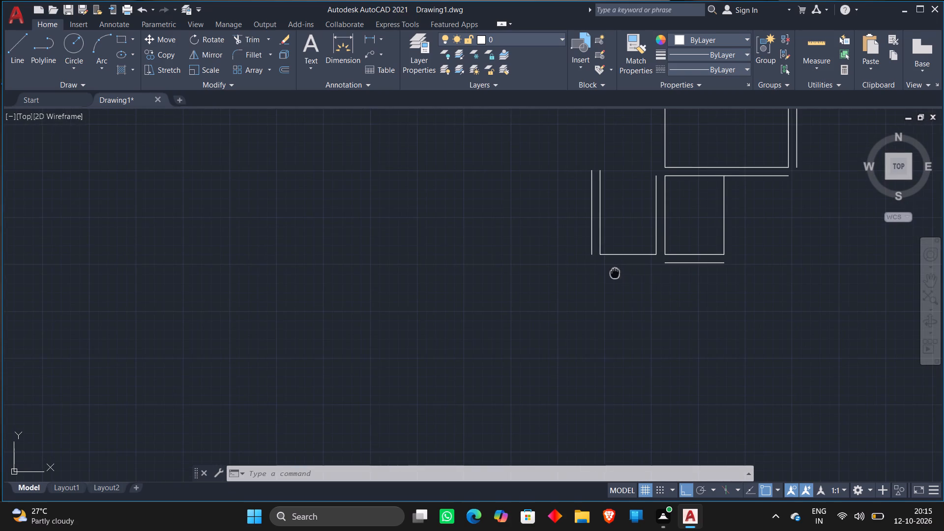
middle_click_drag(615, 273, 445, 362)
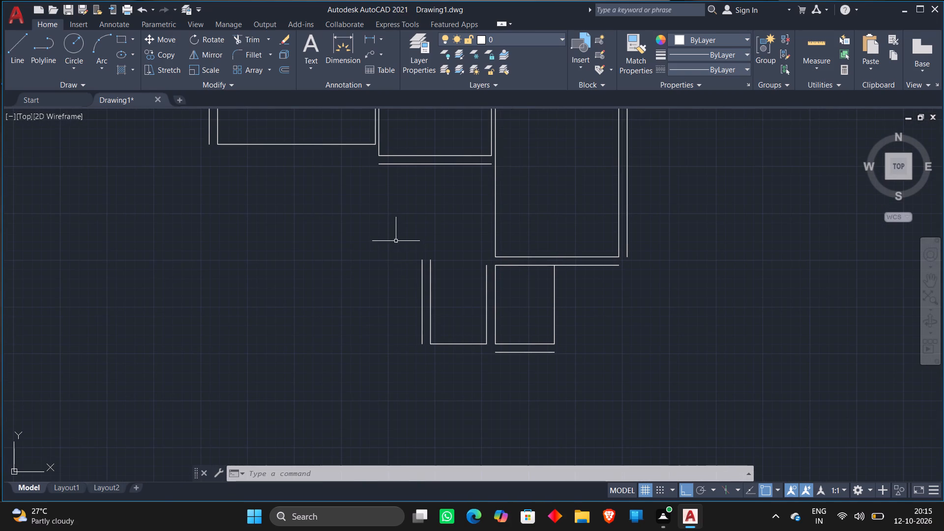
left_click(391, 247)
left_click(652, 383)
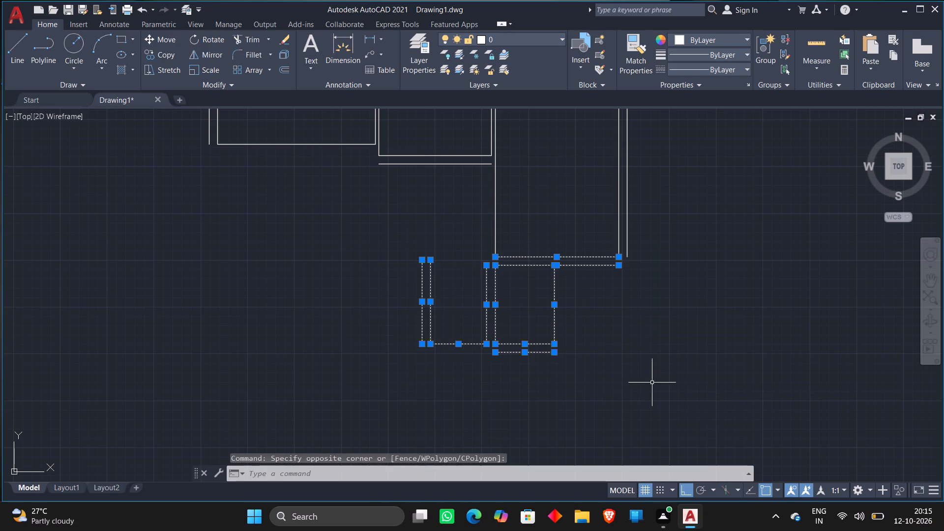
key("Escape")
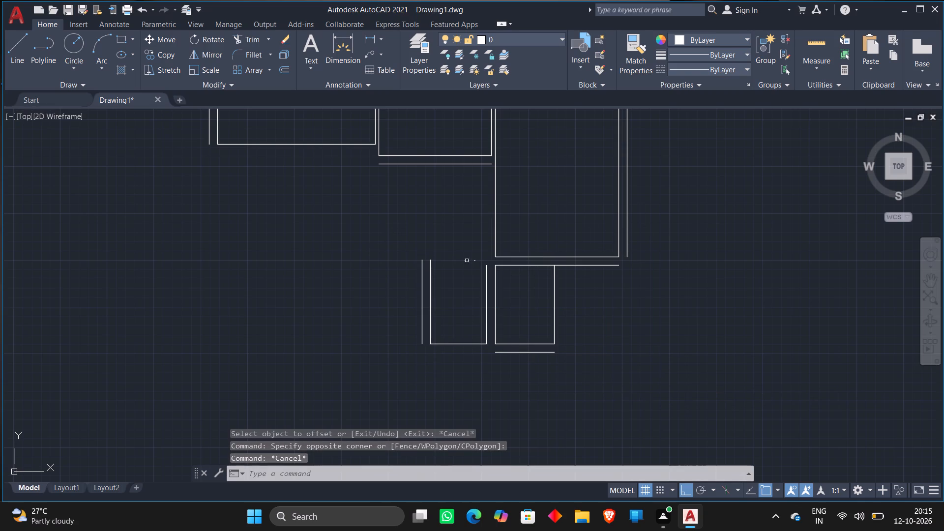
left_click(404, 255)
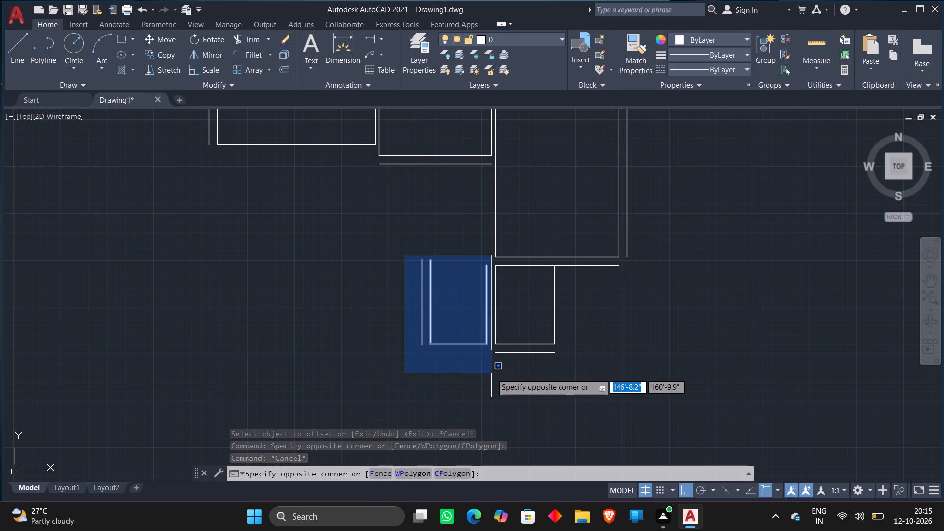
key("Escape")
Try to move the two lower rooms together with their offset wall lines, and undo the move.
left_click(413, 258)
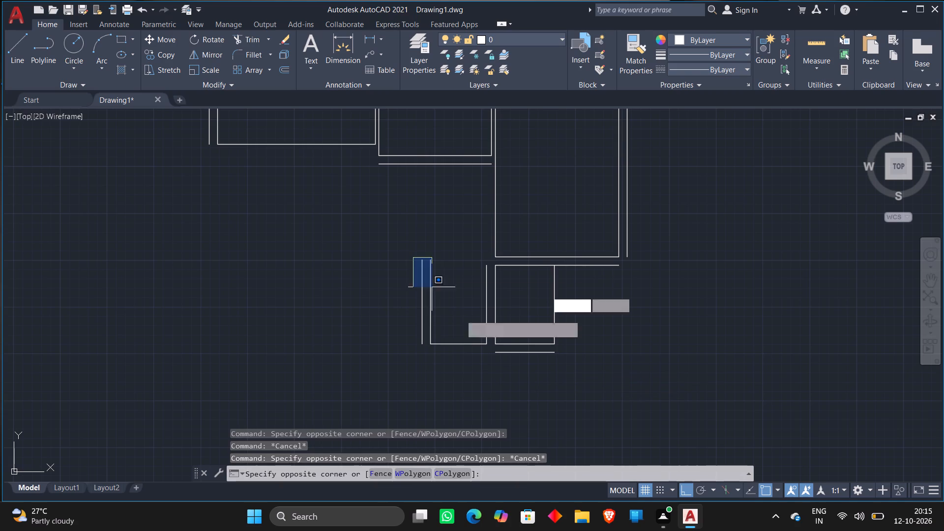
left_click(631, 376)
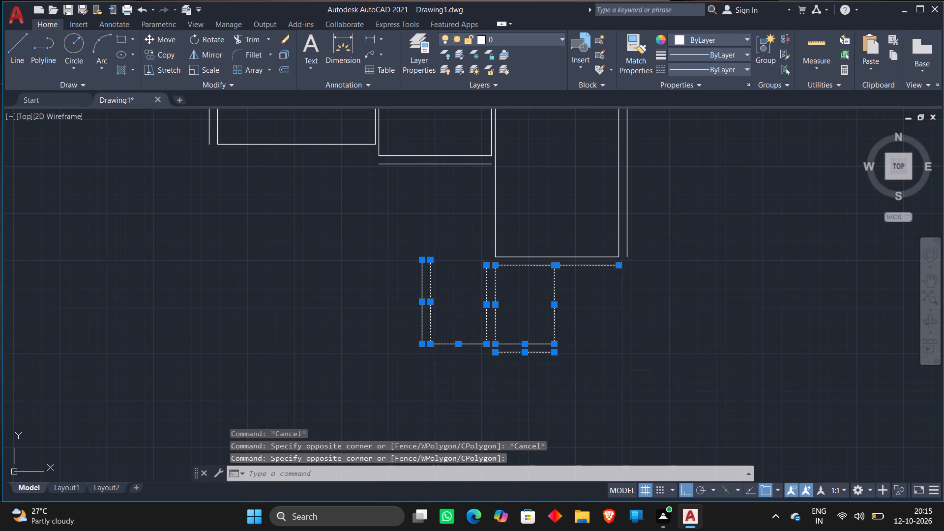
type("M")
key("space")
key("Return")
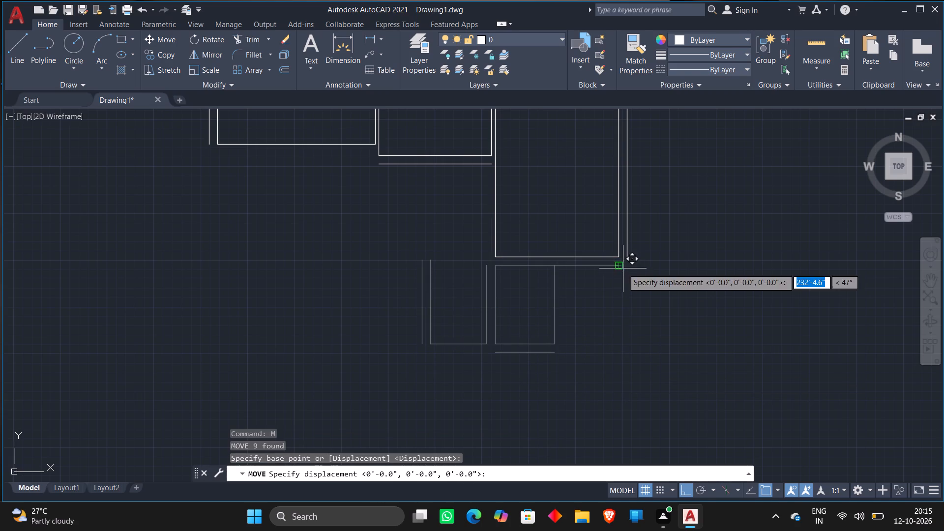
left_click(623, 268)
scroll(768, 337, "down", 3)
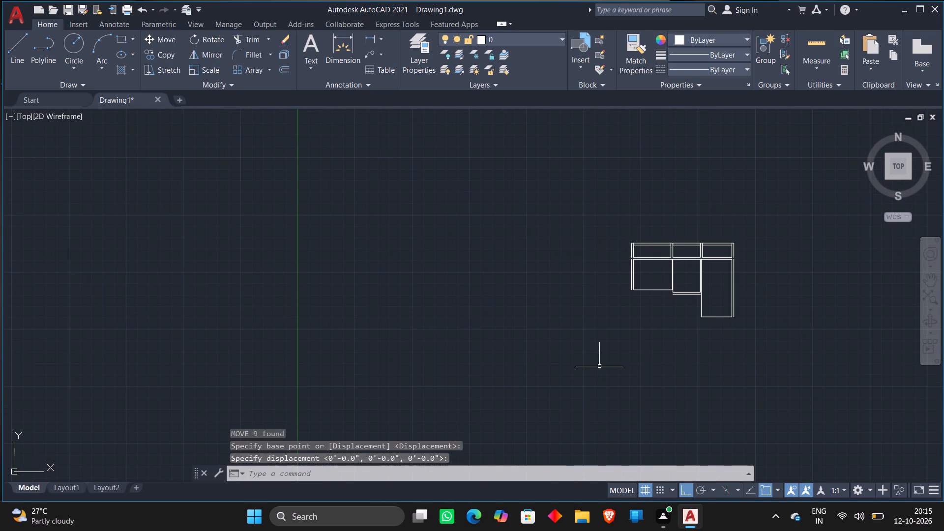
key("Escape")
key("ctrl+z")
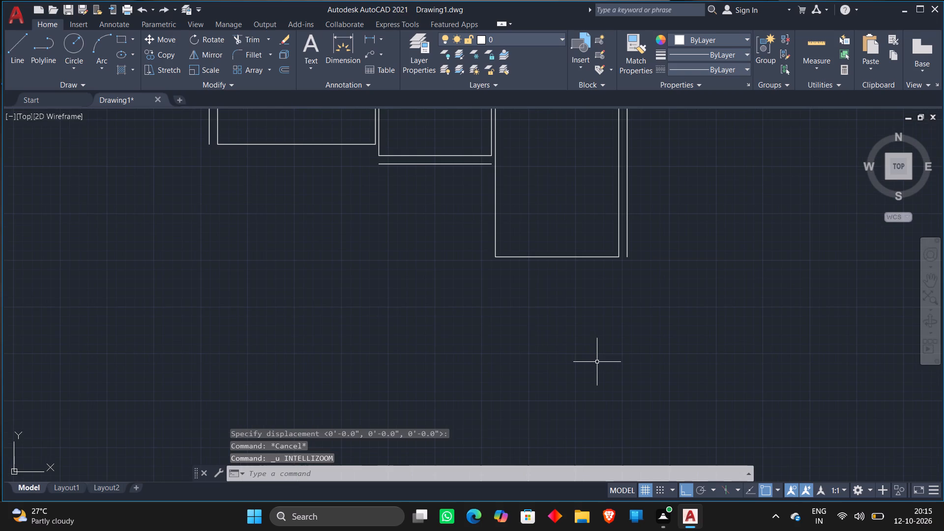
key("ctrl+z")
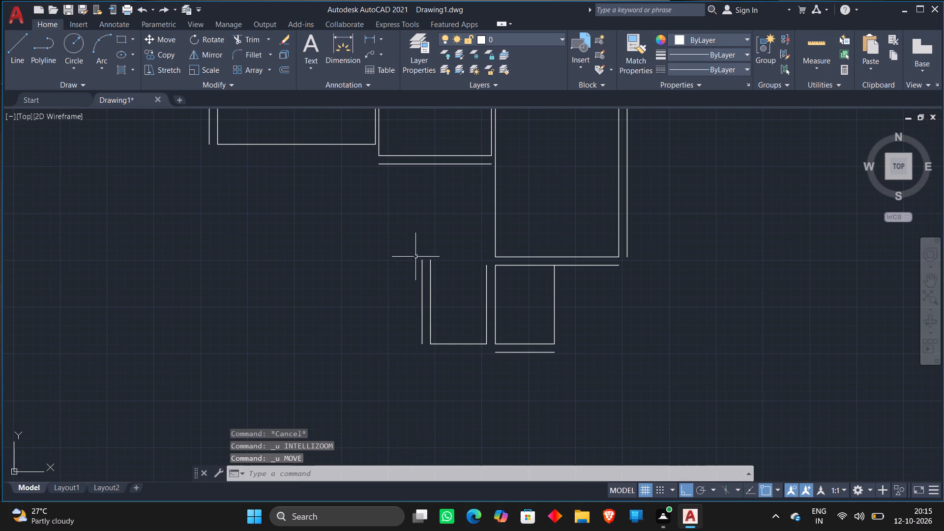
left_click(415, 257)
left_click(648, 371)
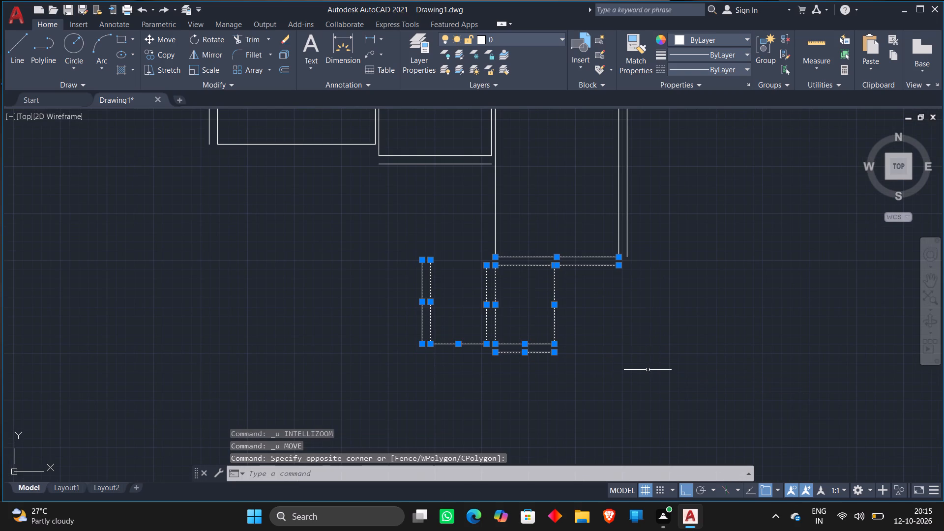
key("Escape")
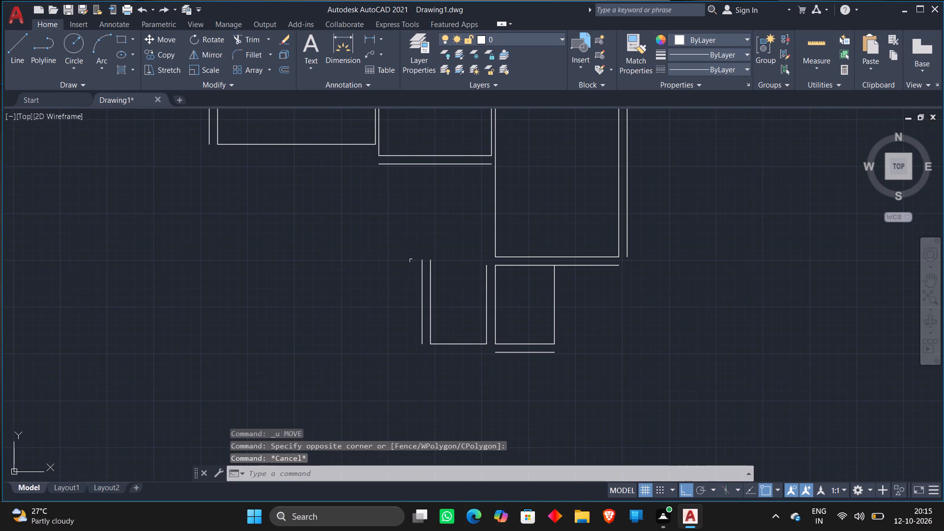
Move the two lower rooms with their offset wall lines and the line above them horizontally leftward, clear of the plan.
left_click(412, 261)
left_click(623, 364)
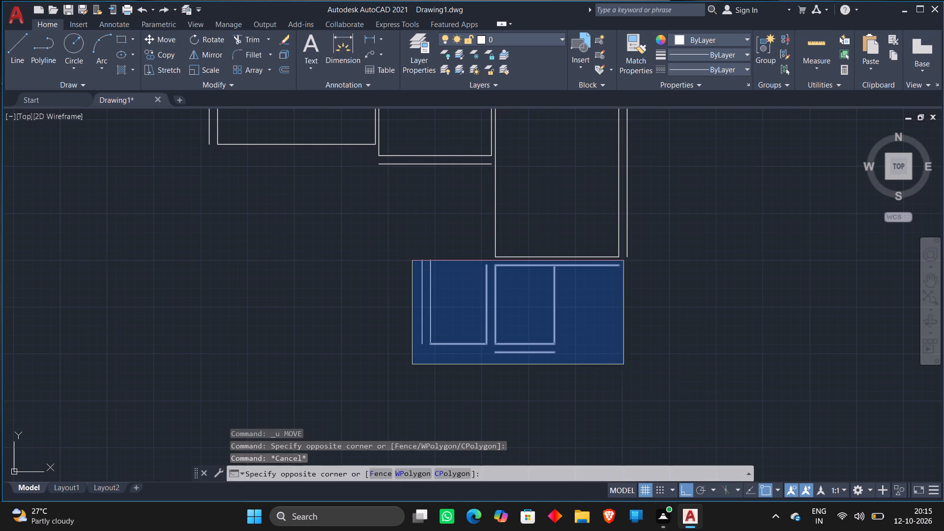
left_click(431, 304)
left_click(420, 313)
left_click(425, 318)
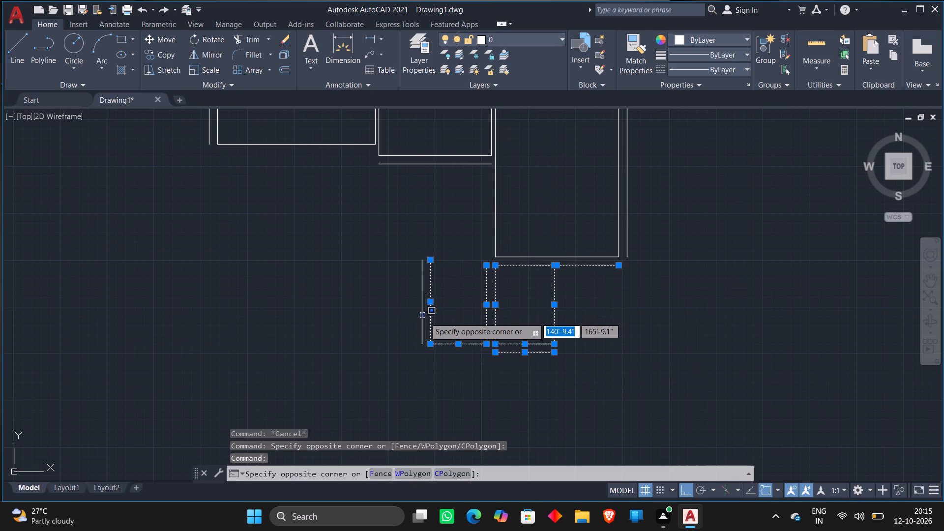
left_click(422, 323)
type("M")
key("space")
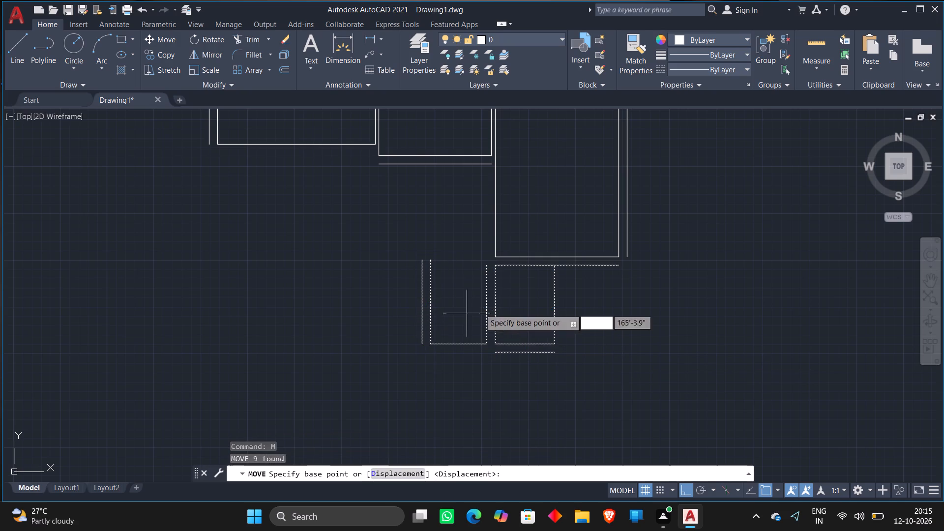
left_click(518, 298)
scroll(410, 354, "down", 2)
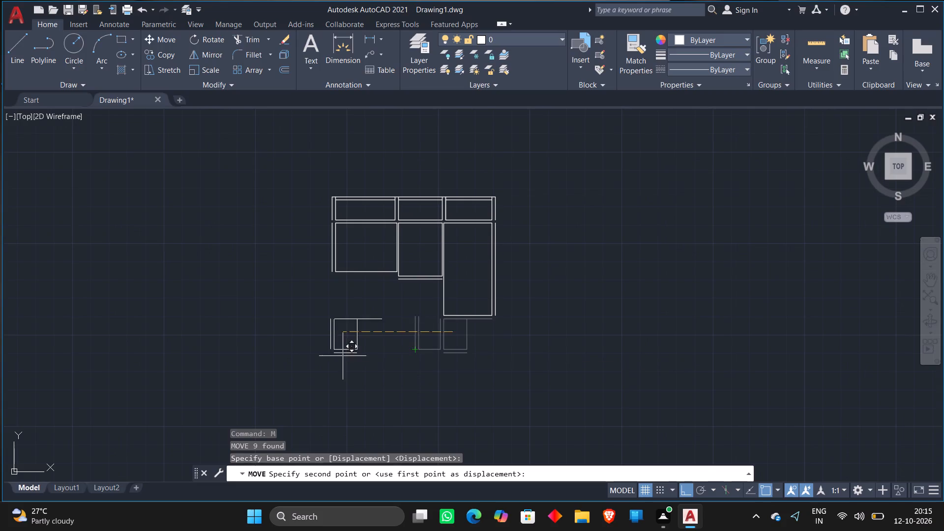
left_click(264, 358)
Offset the bottom line of the 11' by 21' room downward by 9".
scroll(433, 338, "up", 2)
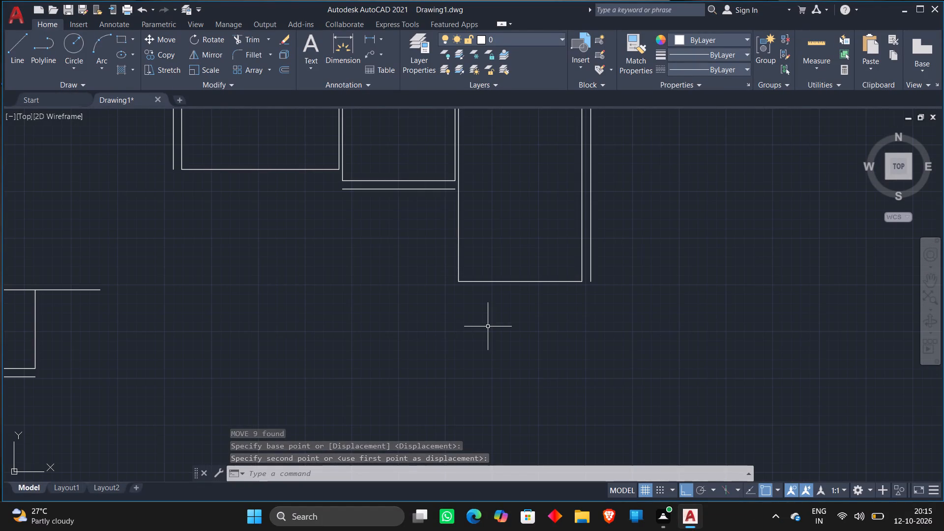
key("o")
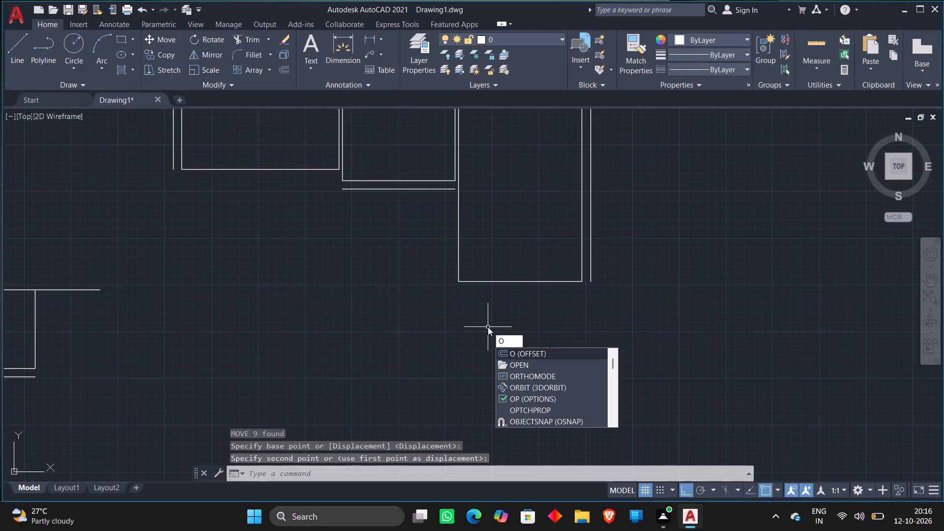
key("Return")
type("9\"")
key("Return")
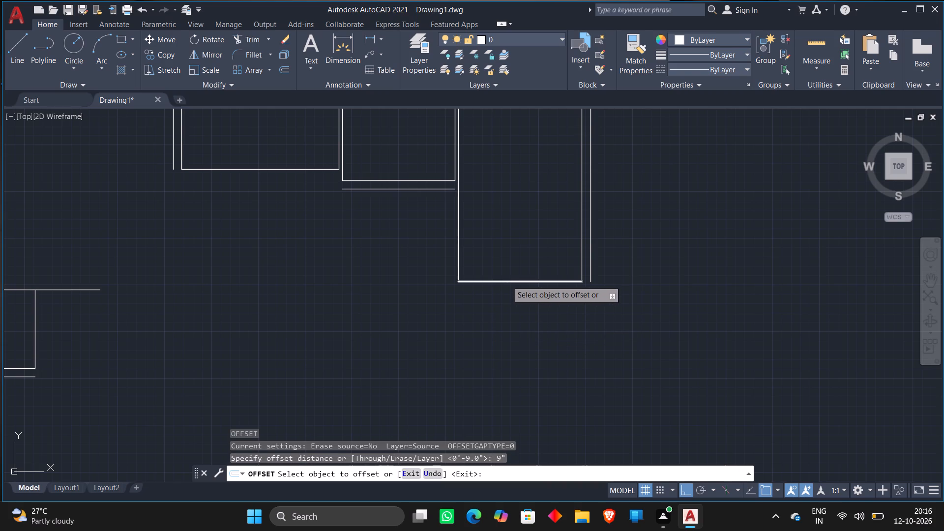
left_click(507, 281)
left_click(497, 314)
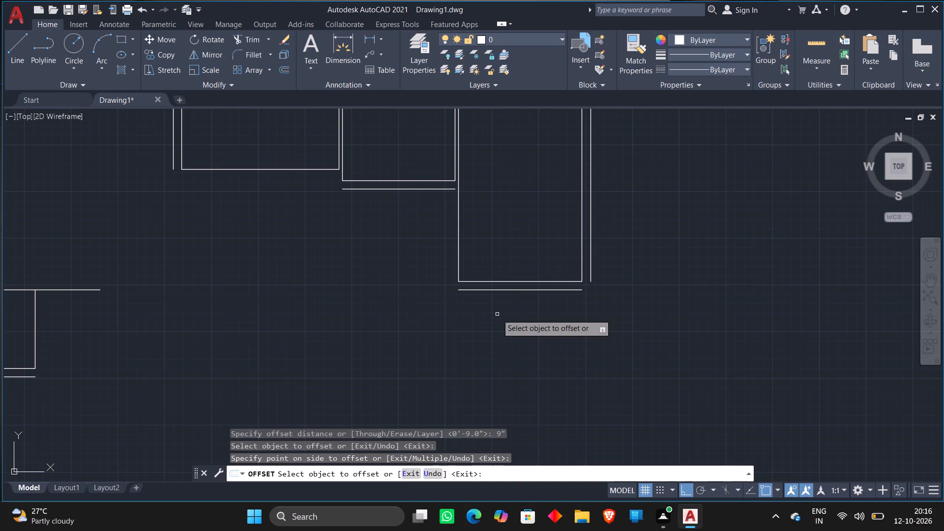
key("Escape")
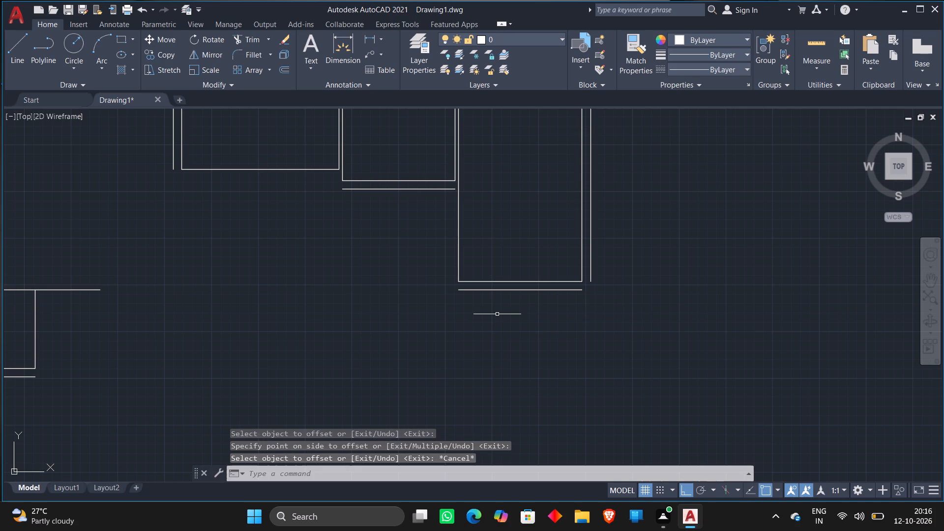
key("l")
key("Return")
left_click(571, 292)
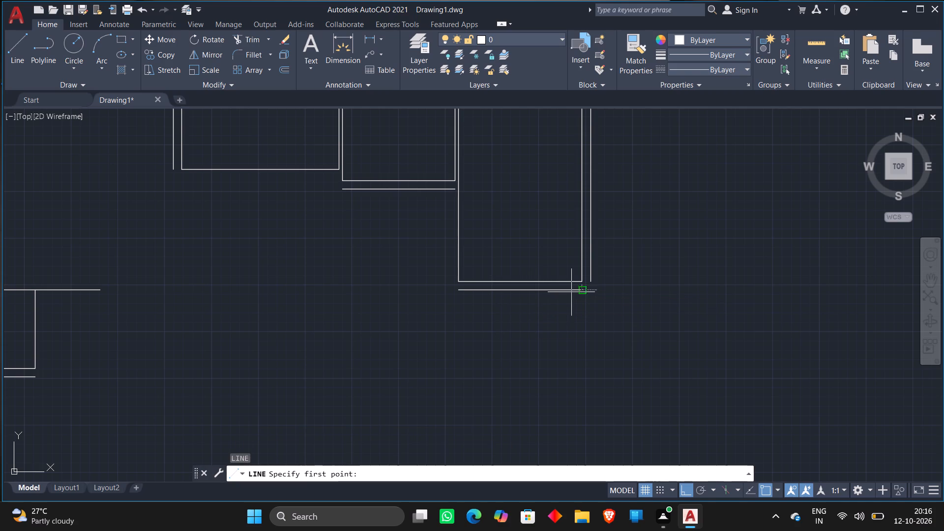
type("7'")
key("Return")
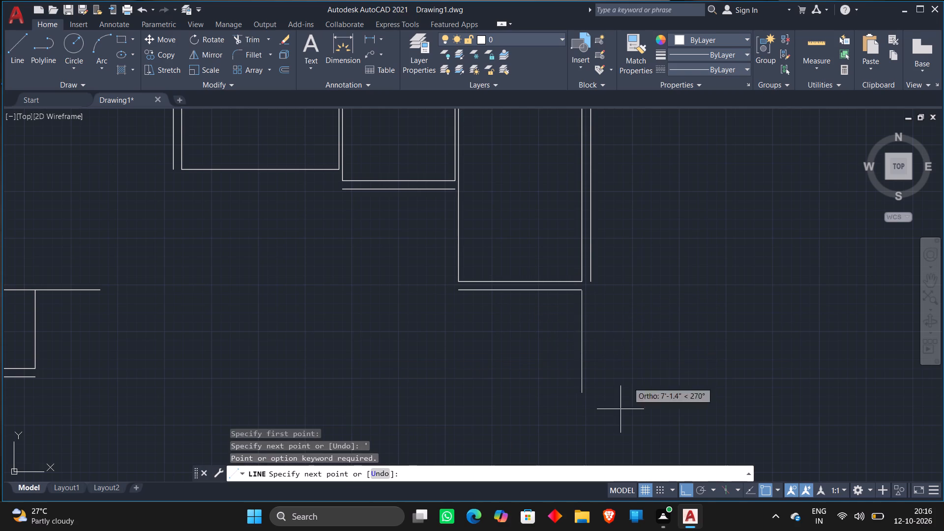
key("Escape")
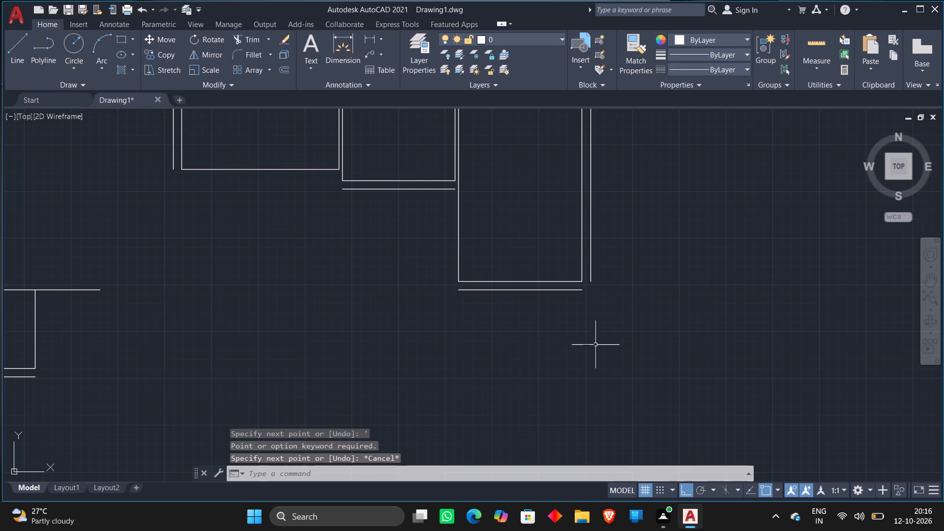
Draw a 7' vertical line downward from the right end of the new offset line.
key("l")
key("Return")
left_click(586, 286)
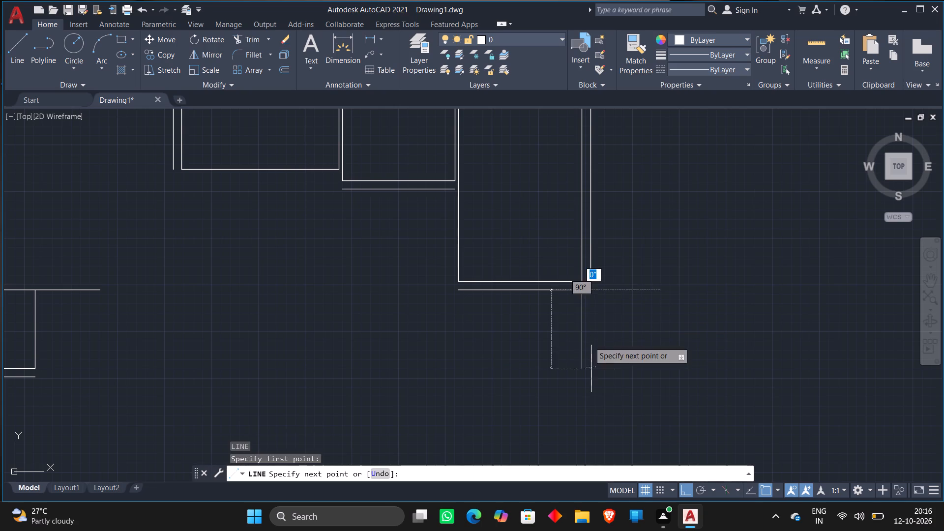
type("7'")
key("Return")
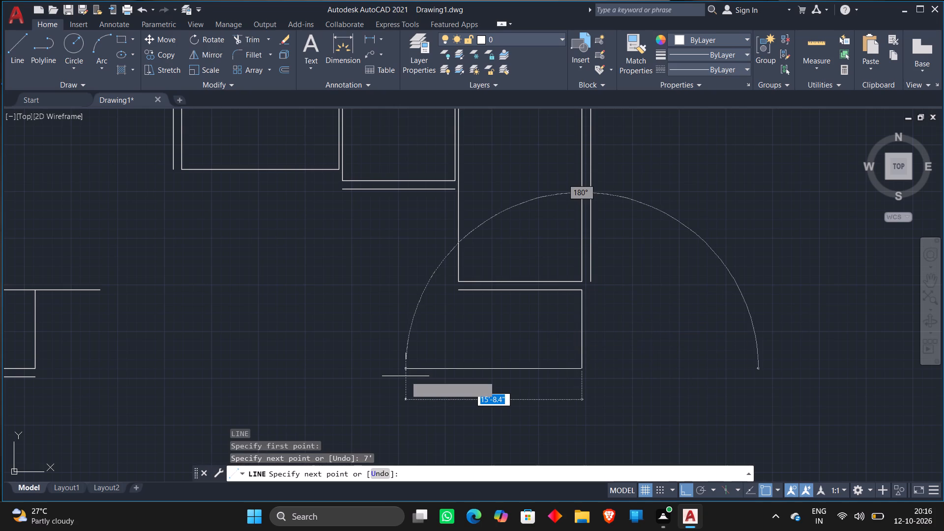
type("11'")
key("Return")
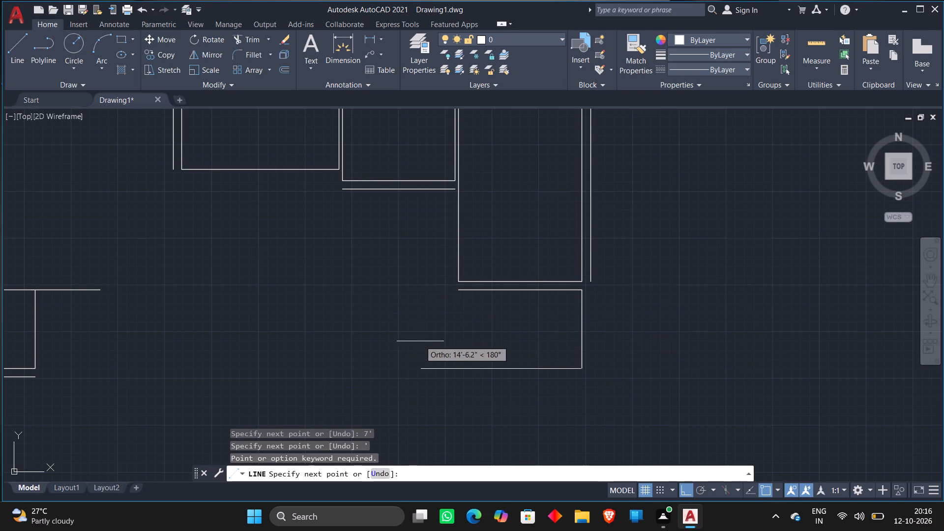
key("Escape")
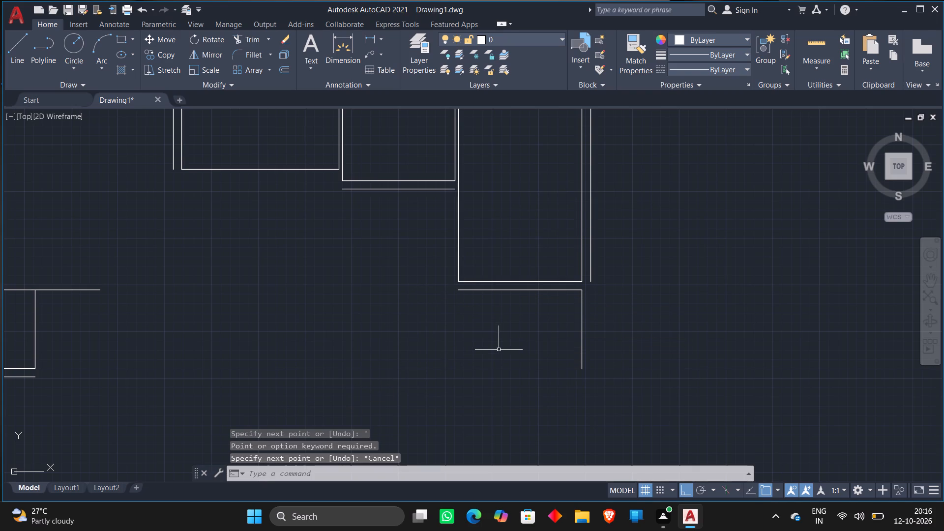
Draw an 11' line leftward from the lower end of the 7' line and a 7' line upward to close the room.
key("l")
key("Return")
left_click(577, 367)
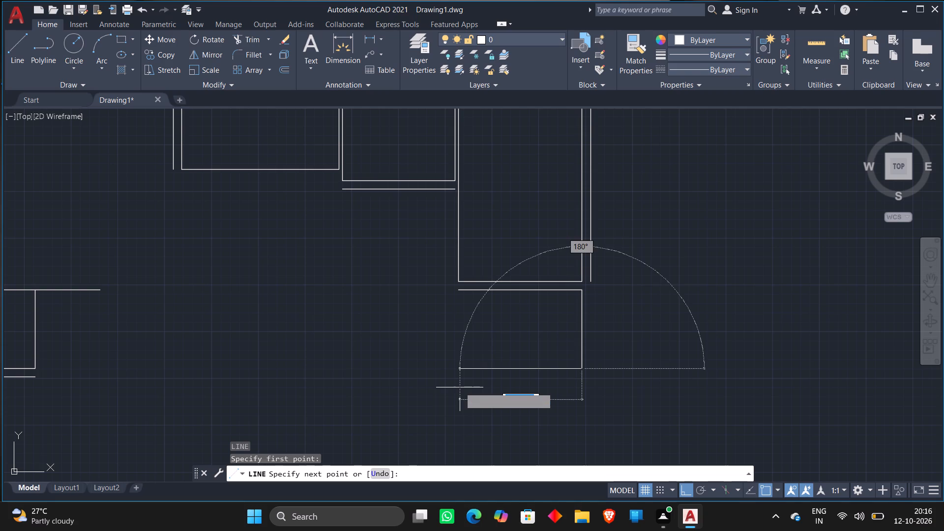
type("11'")
key("Return")
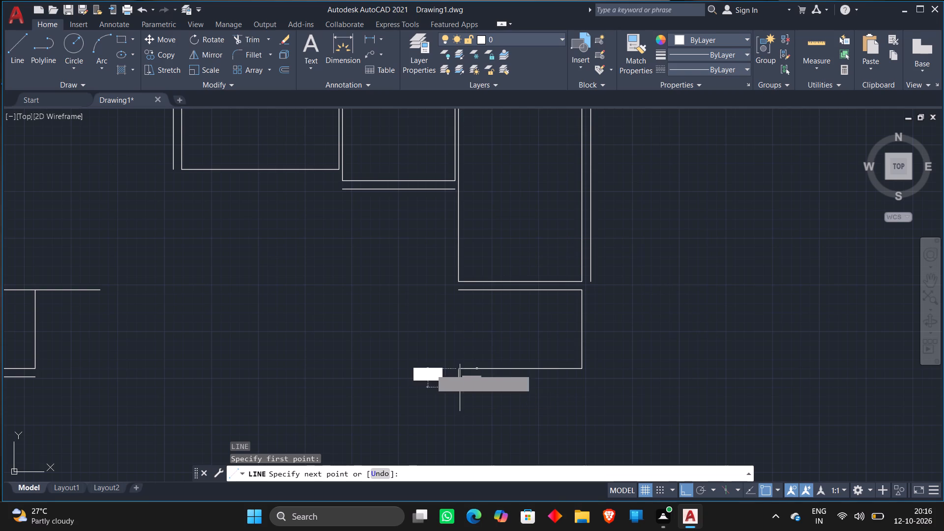
type("7'")
key("Return")
key("Escape")
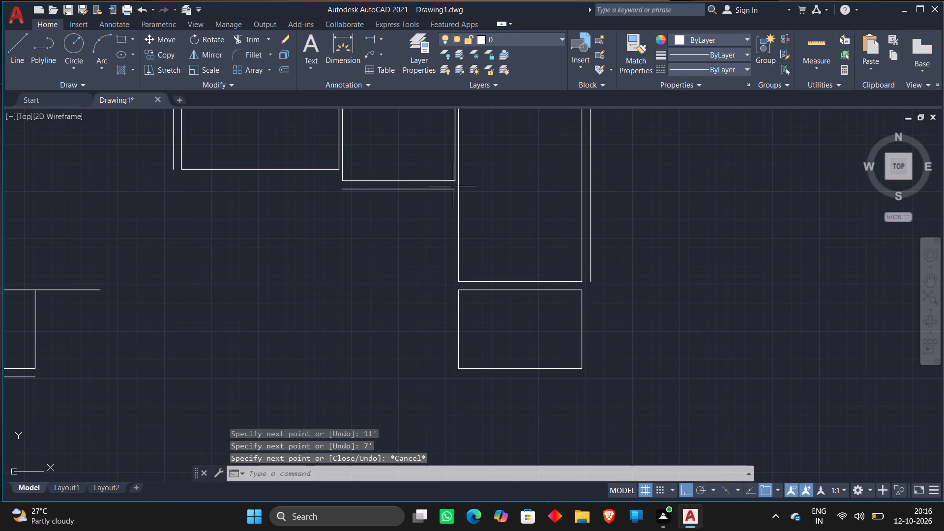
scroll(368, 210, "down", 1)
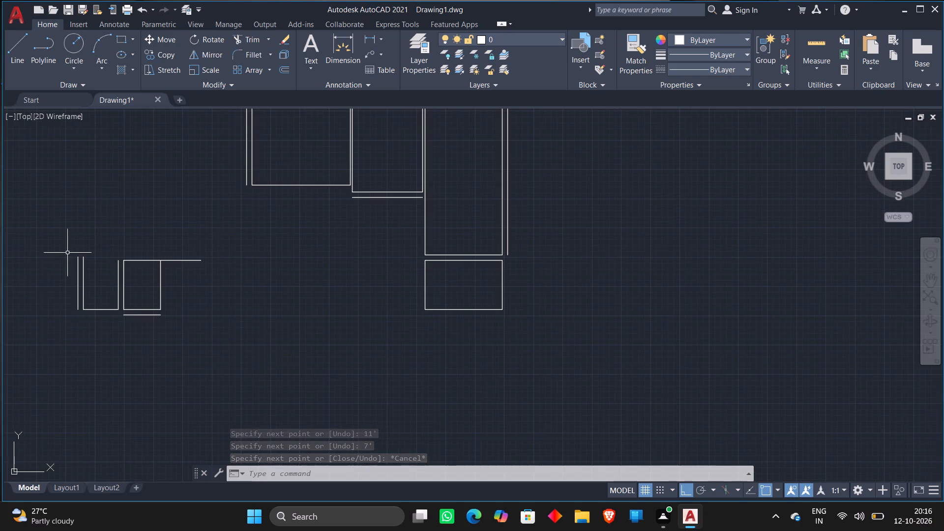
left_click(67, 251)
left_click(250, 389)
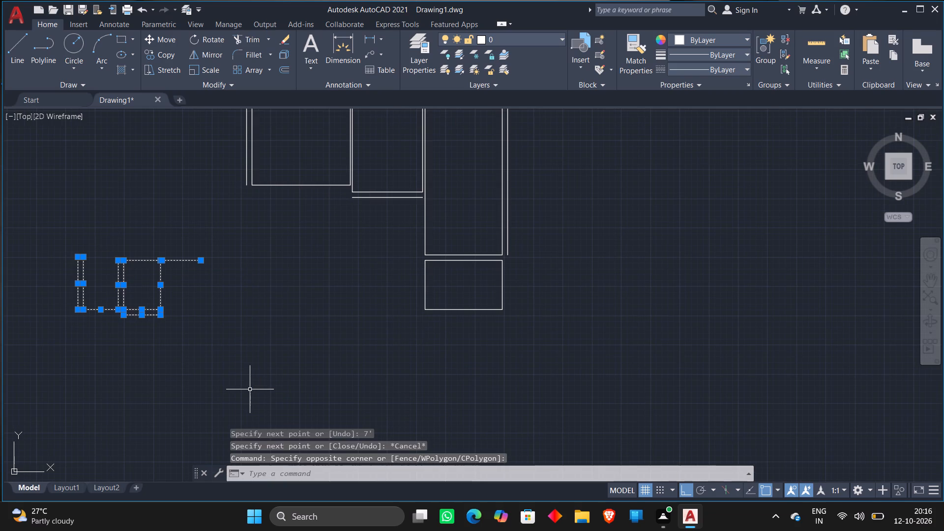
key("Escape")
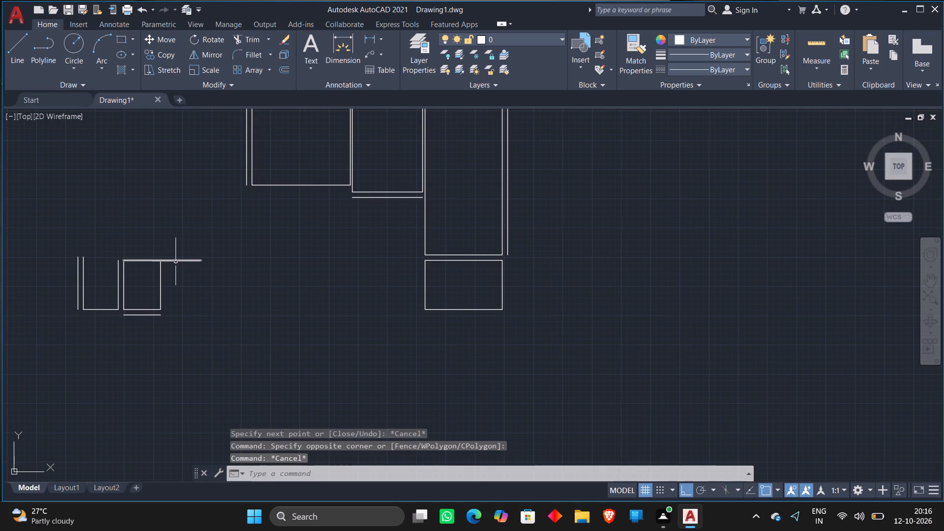
Delete the long horizontal line along the top of the relocated 5'3" wide room.
left_click(176, 262)
key("Delete")
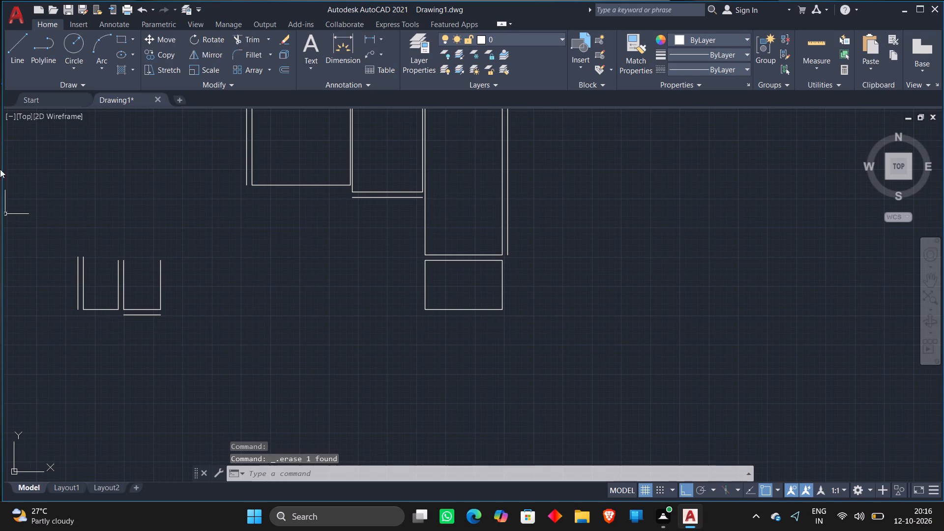
Move the two relocated rooms so the 5'3" room's upper-left corner sits 9" below the 11' by 7' room's lower-left corner, with Ortho off.
left_click(49, 243)
left_click(234, 344)
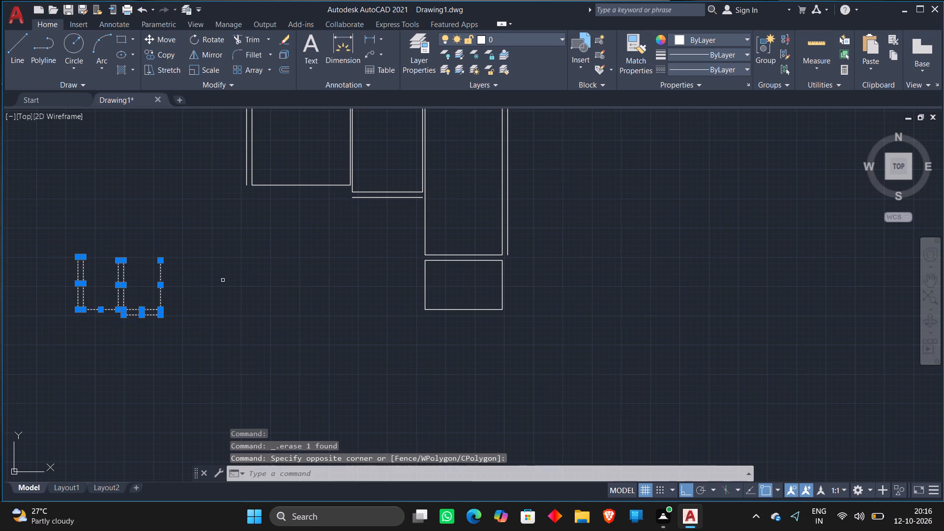
right_click(289, 313)
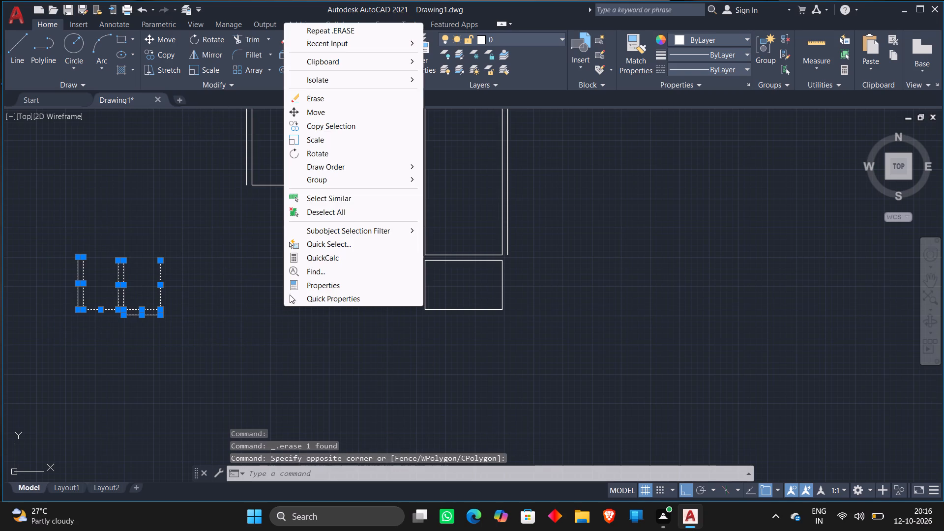
left_click(326, 114)
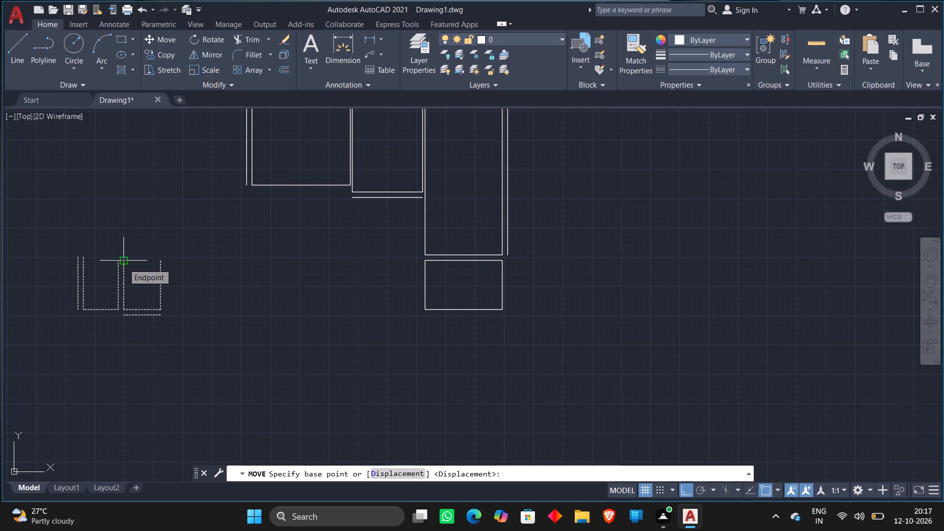
left_click(123, 264)
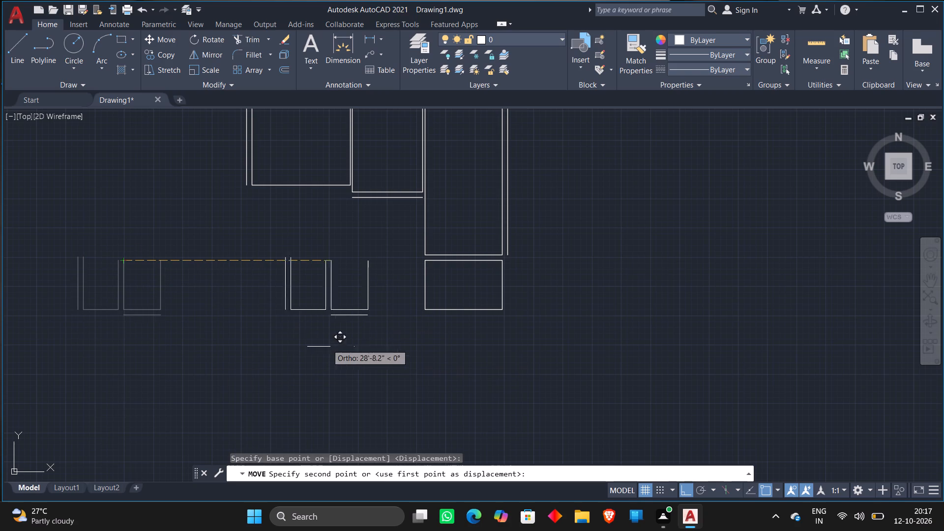
key("F8")
scroll(450, 345, "up", 3)
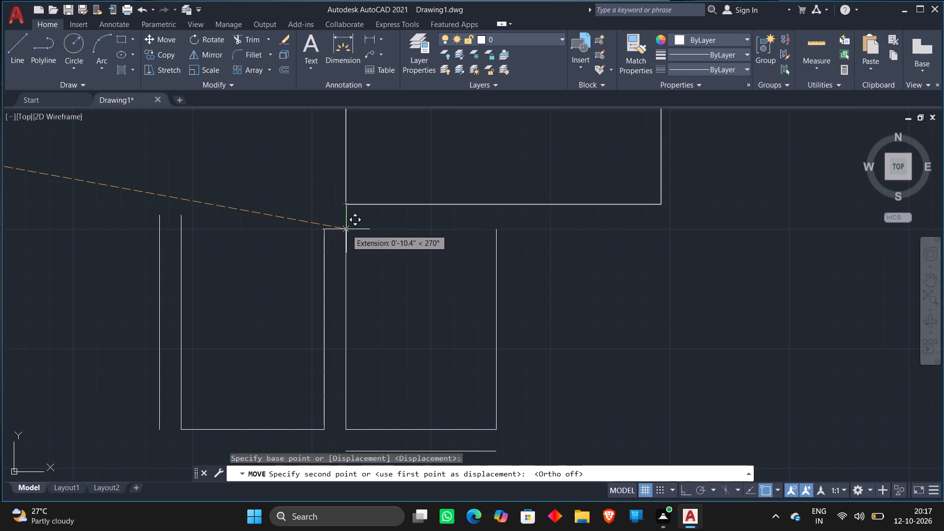
scroll(346, 229, "down", 1)
middle_click_drag(346, 229, 346, 288)
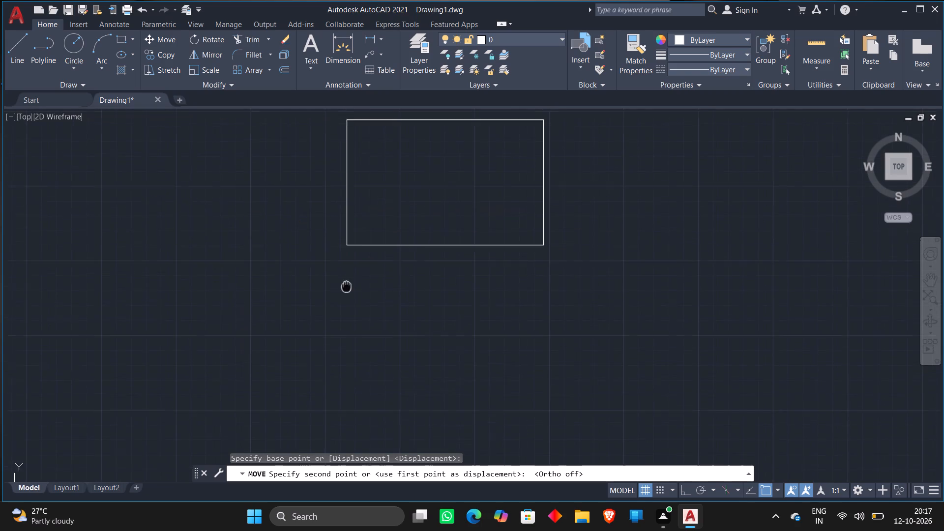
middle_click_drag(346, 288, 346, 290)
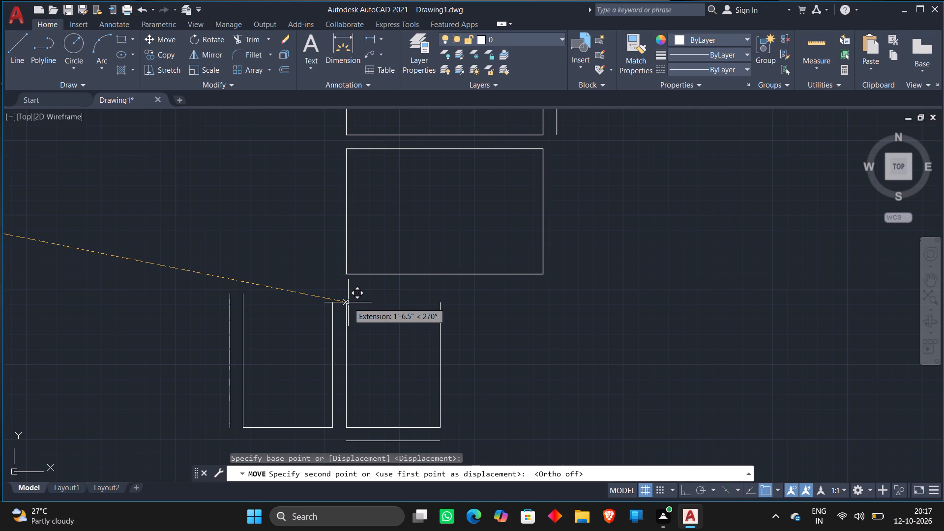
key("9")
key("shift+quotedbl")
key("Return")
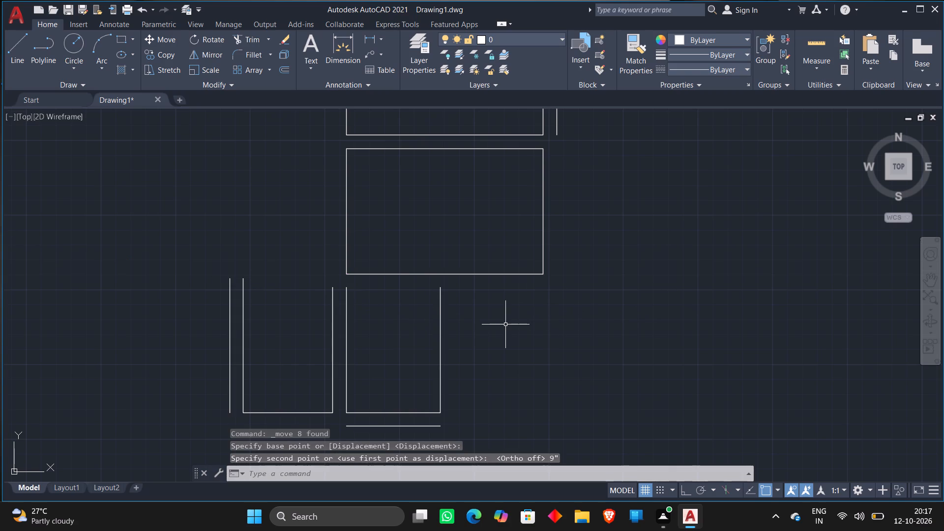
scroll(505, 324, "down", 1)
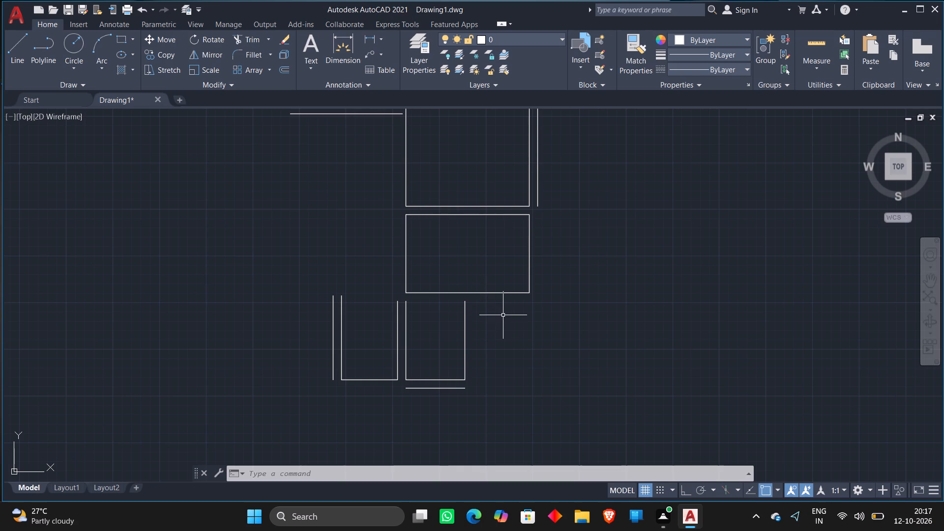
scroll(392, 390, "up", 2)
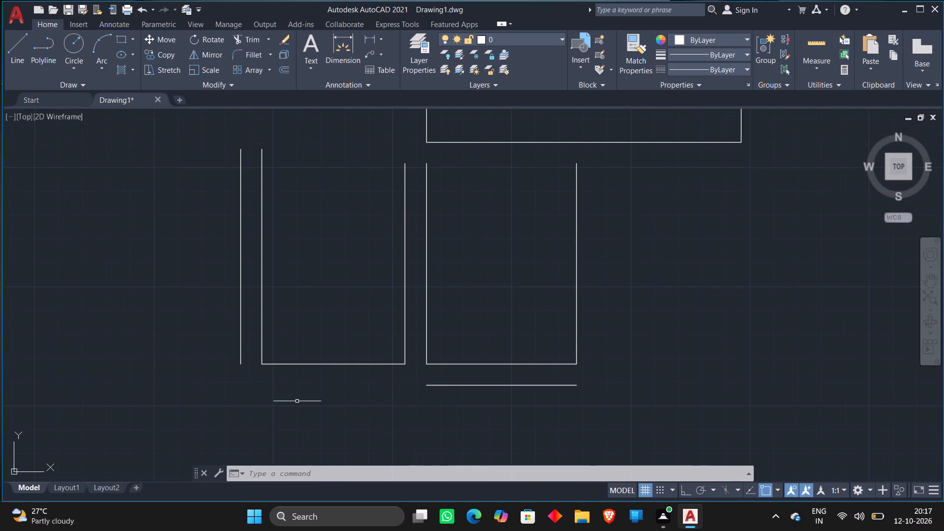
With Ortho on, draw a 5' line leftward from the lower end of the leftmost lower wall line, then a 7'6" line upward.
scroll(268, 295, "down", 2)
middle_click_drag(273, 271, 308, 345)
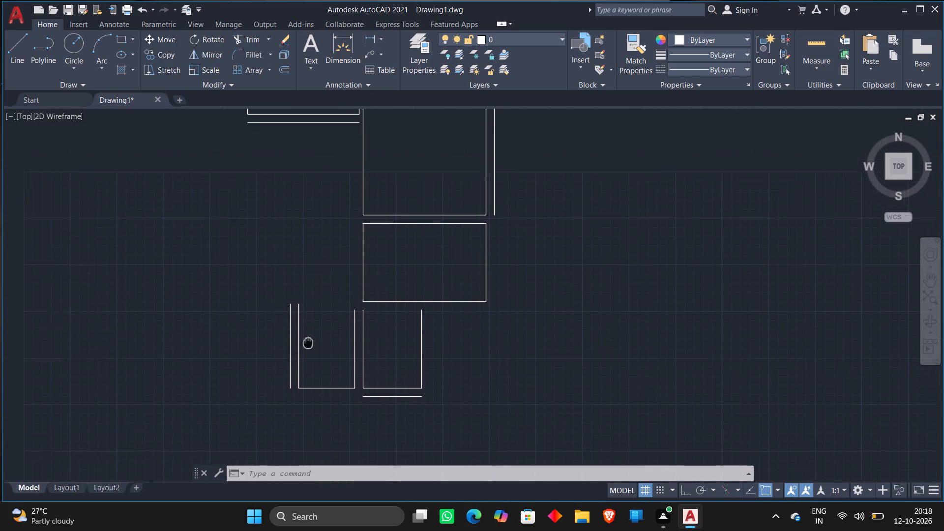
middle_click_drag(308, 345, 311, 355)
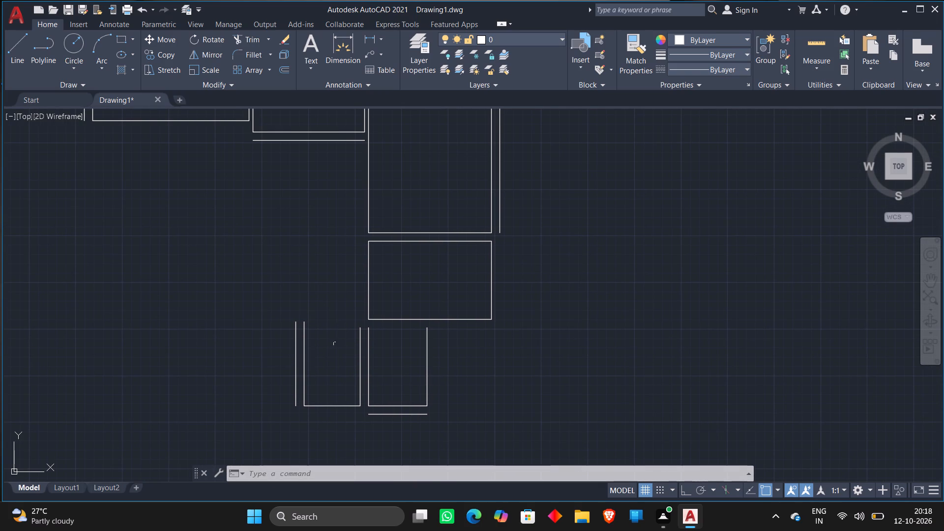
middle_click_drag(251, 358, 282, 350)
key("l")
key("Return")
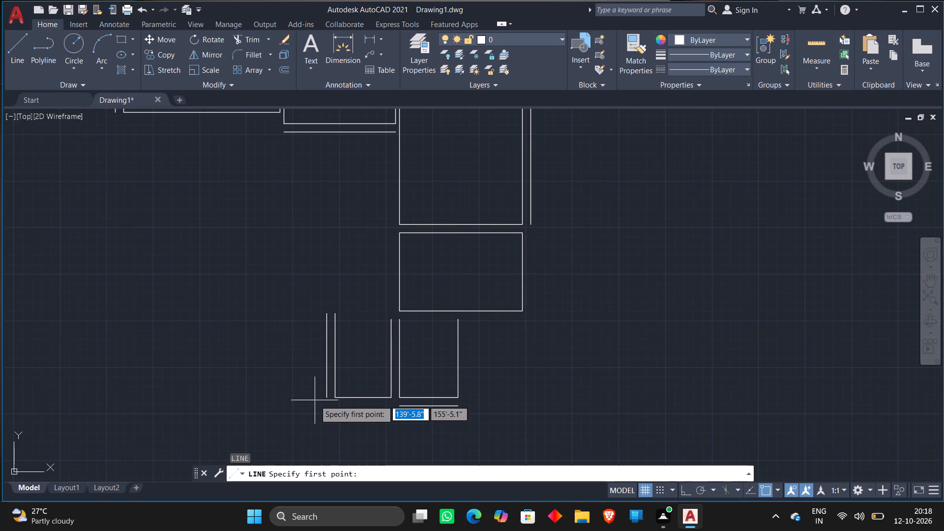
left_click(324, 400)
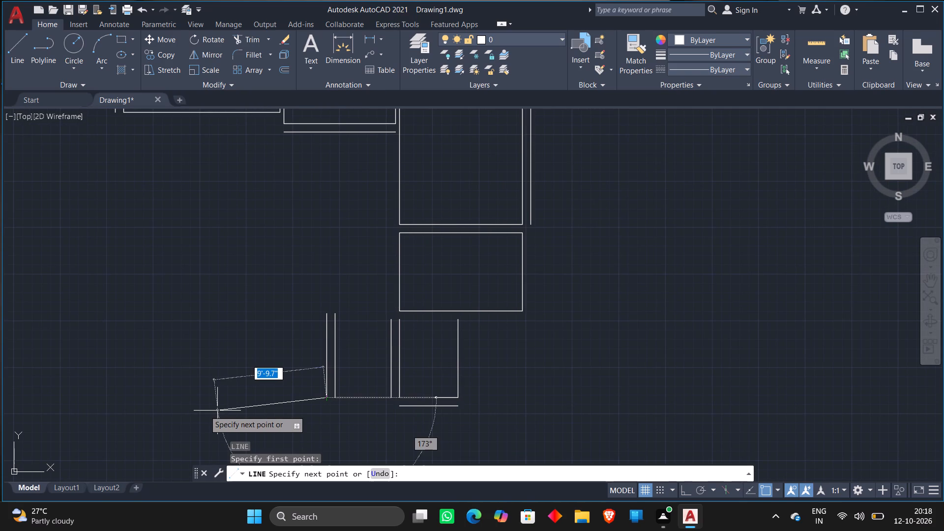
key("F8")
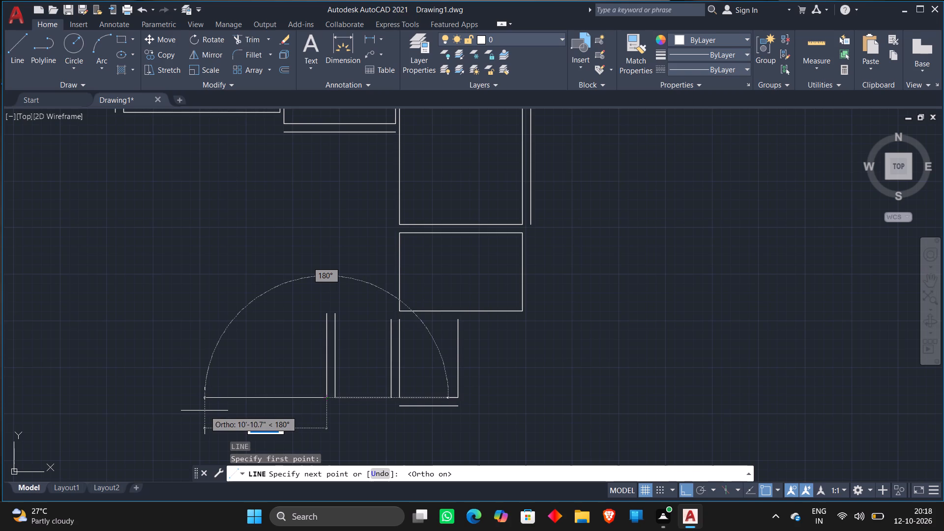
type("5'")
key("Return")
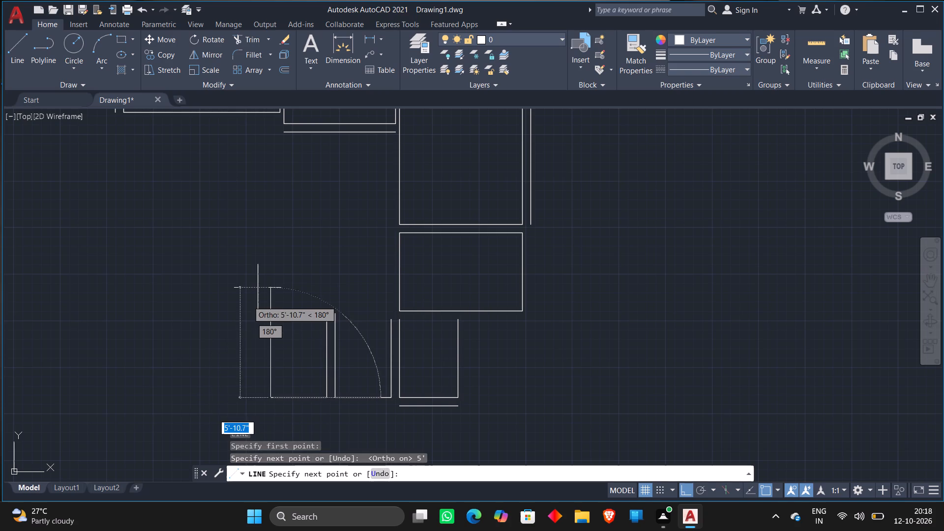
type("7'6\"")
key("Return")
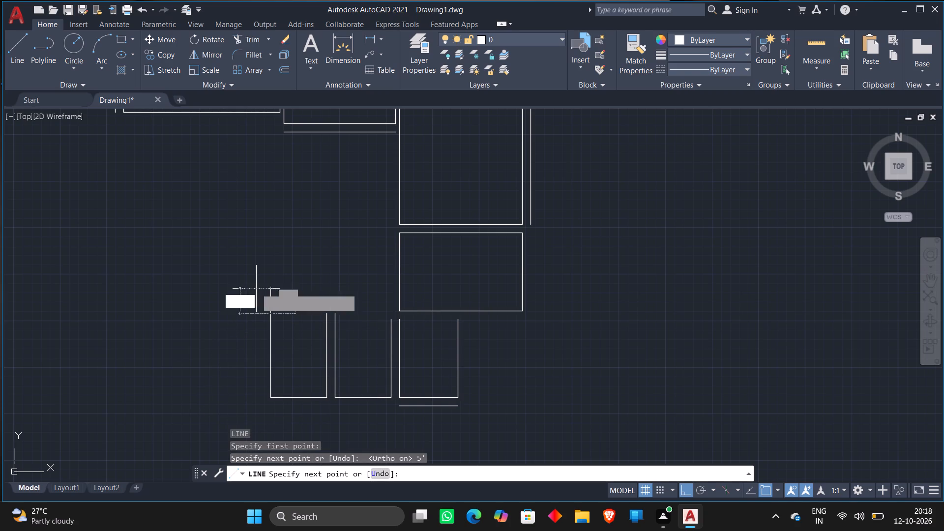
key("Escape")
Offset the new 7'6" vertical line 9" to its left, outside the 5' wide room.
scroll(255, 280, "down", 1)
middle_click_drag(255, 280, 344, 258)
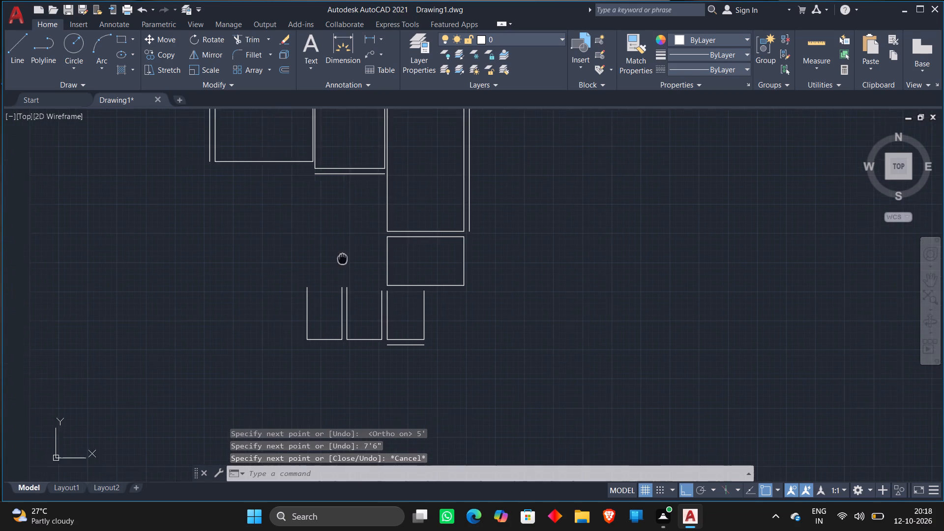
middle_click_drag(344, 258, 390, 252)
scroll(336, 306, "up", 1)
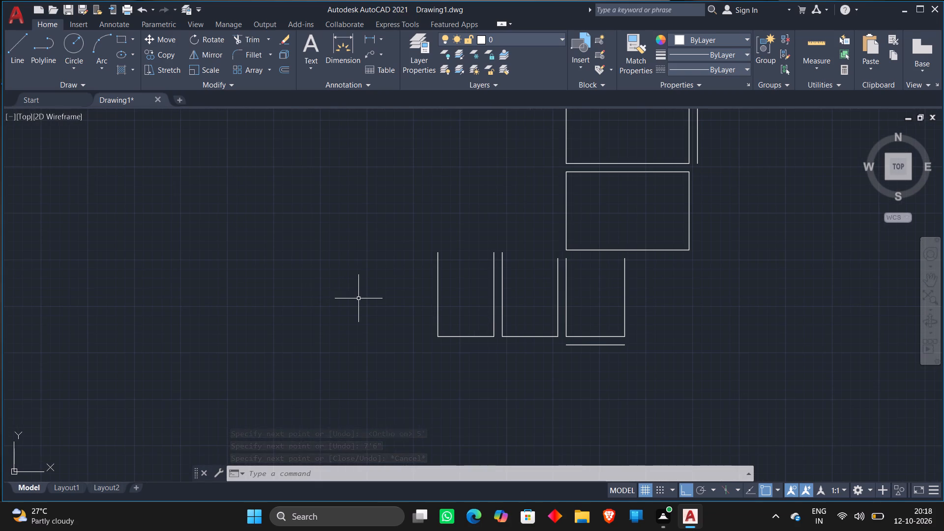
key("o")
key("Return")
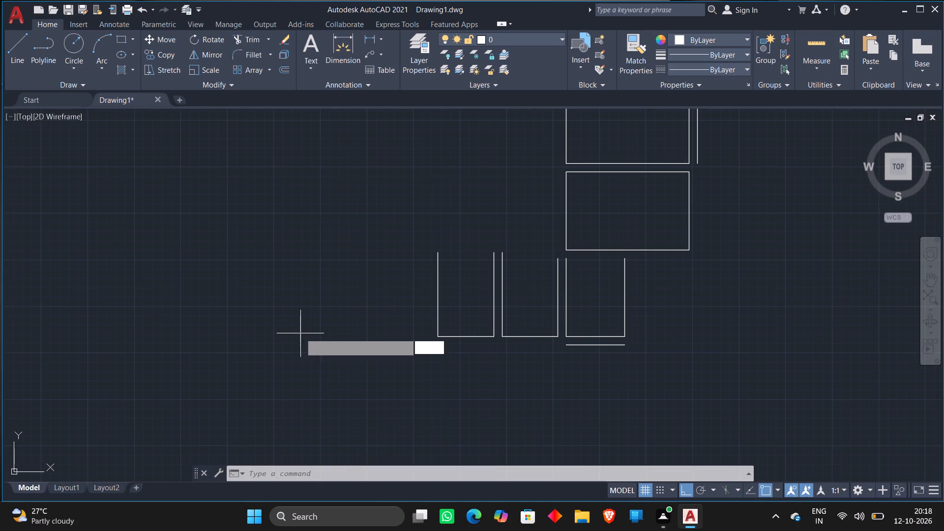
key("9")
key("shift+quotedbl")
key("Return")
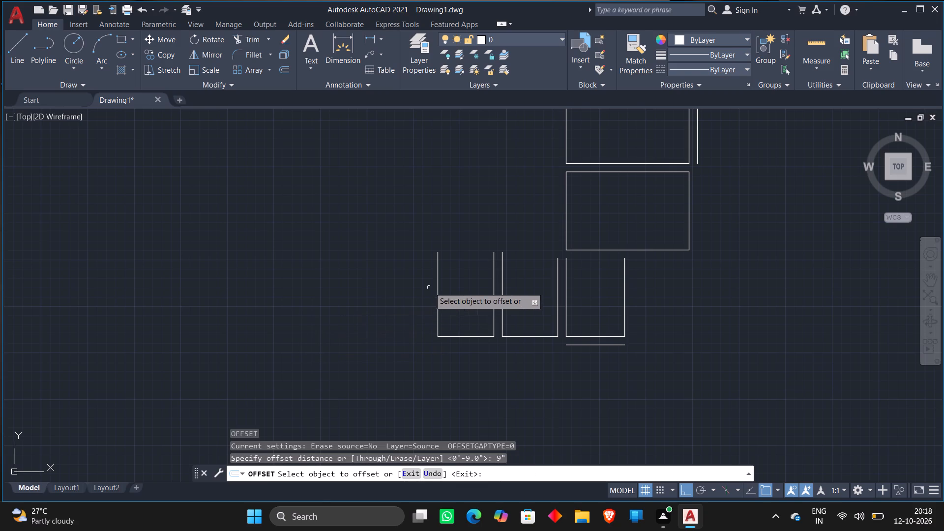
left_click(438, 286)
left_click(392, 306)
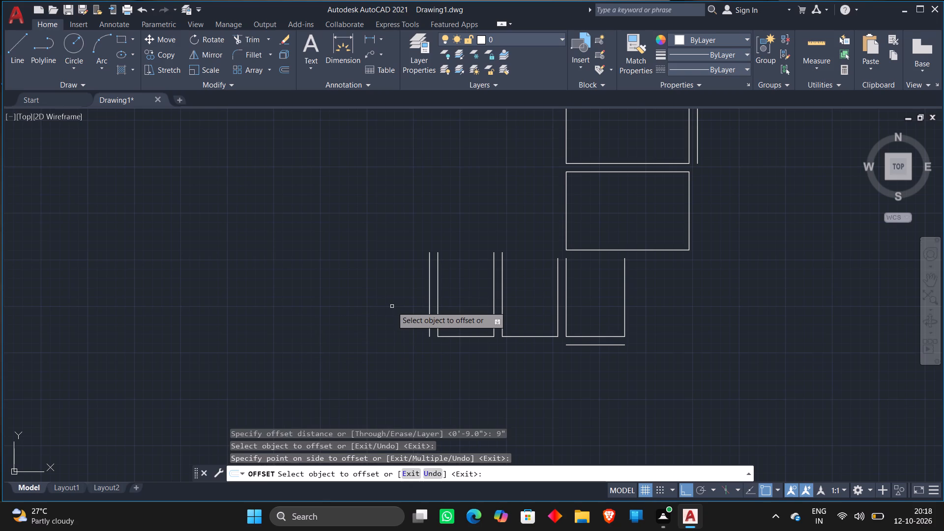
key("Escape")
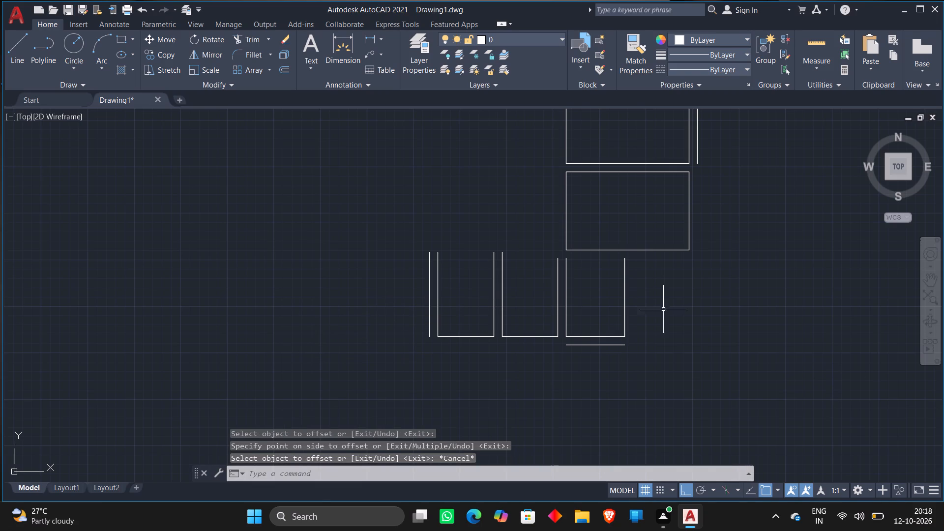
Draw a 14' line leftward from the lower end of the new offset line, then an 11' line upward.
key("l")
key("Return")
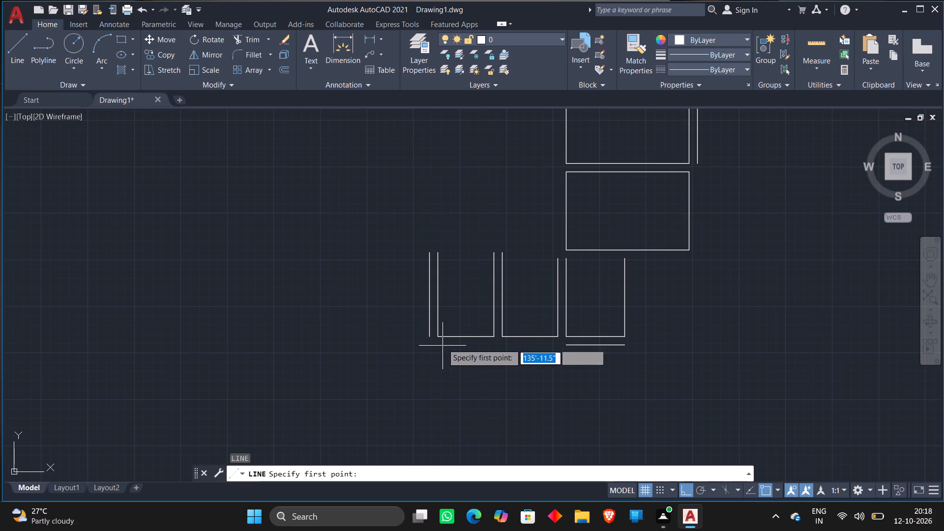
left_click(428, 341)
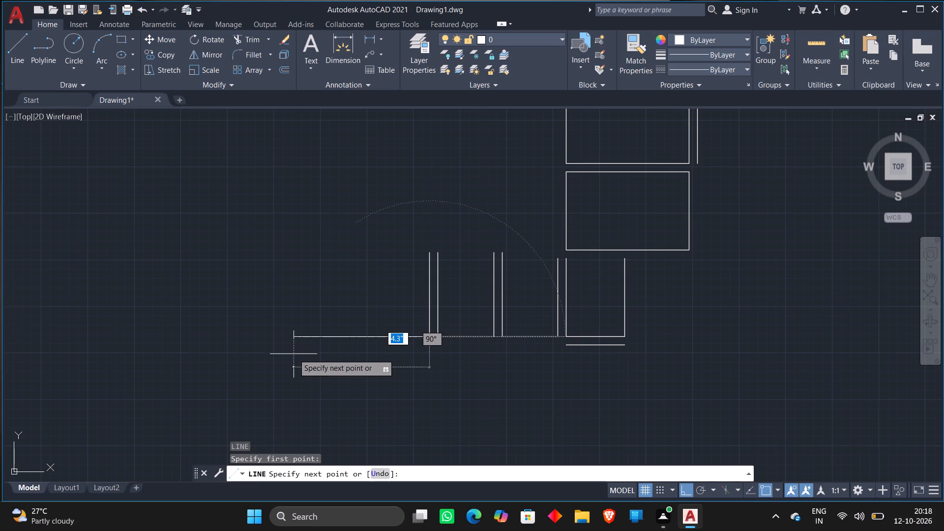
type("14'")
key("Return")
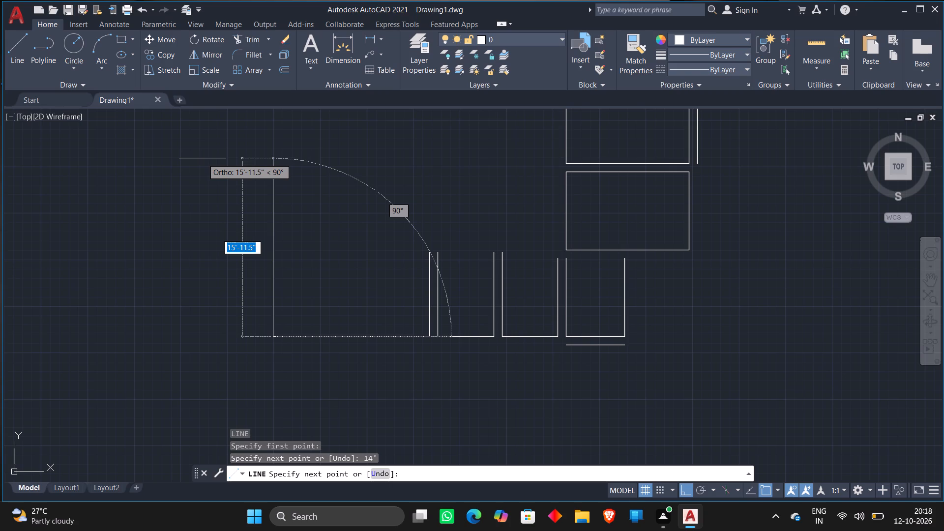
middle_click_drag(202, 158, 180, 204)
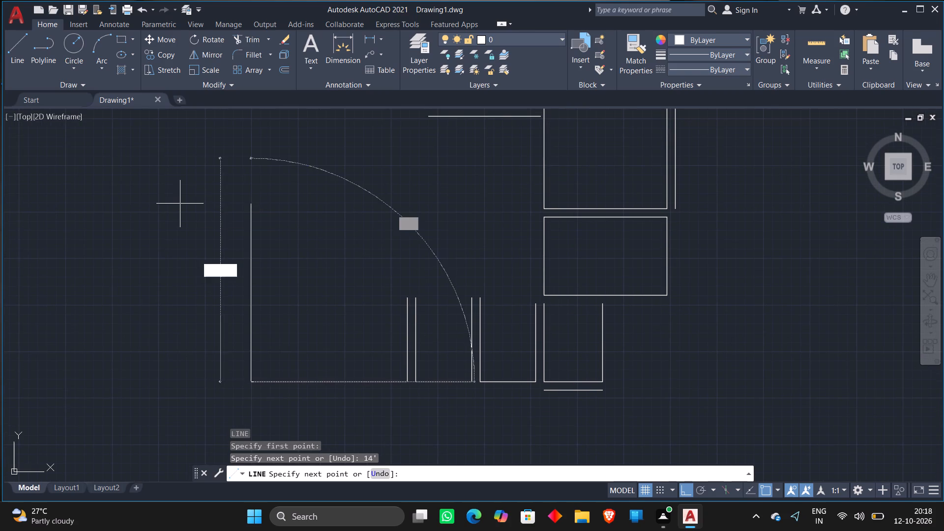
type("11'")
key("Return")
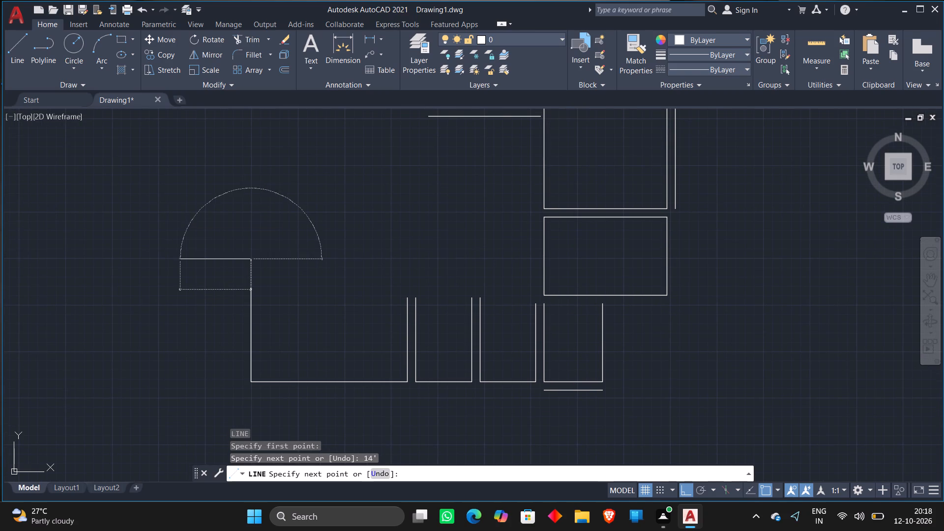
key("Escape")
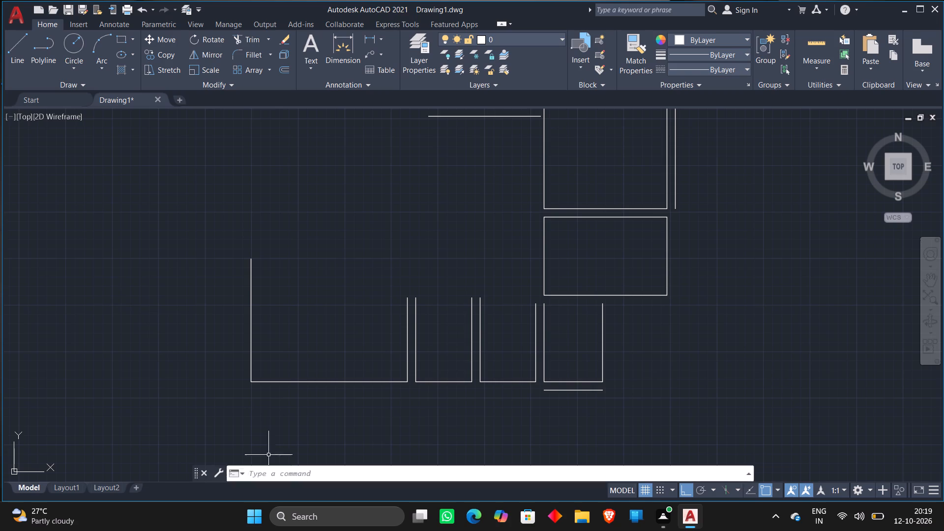
key("Escape")
Offset the bottom lines of the two 5' rooms and the 14' room 9" downward, and the 11' vertical line 9" outward to its left.
key("o")
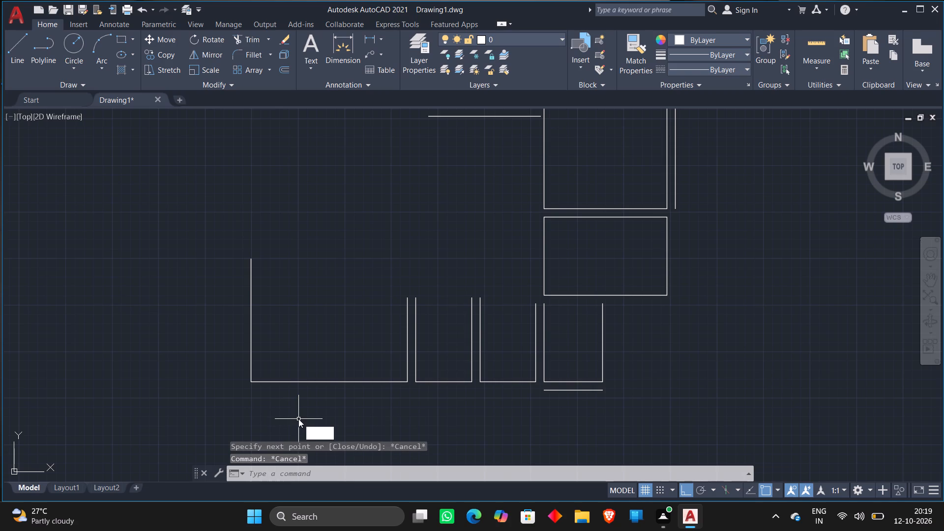
key("Return")
type("9\"")
key("Return")
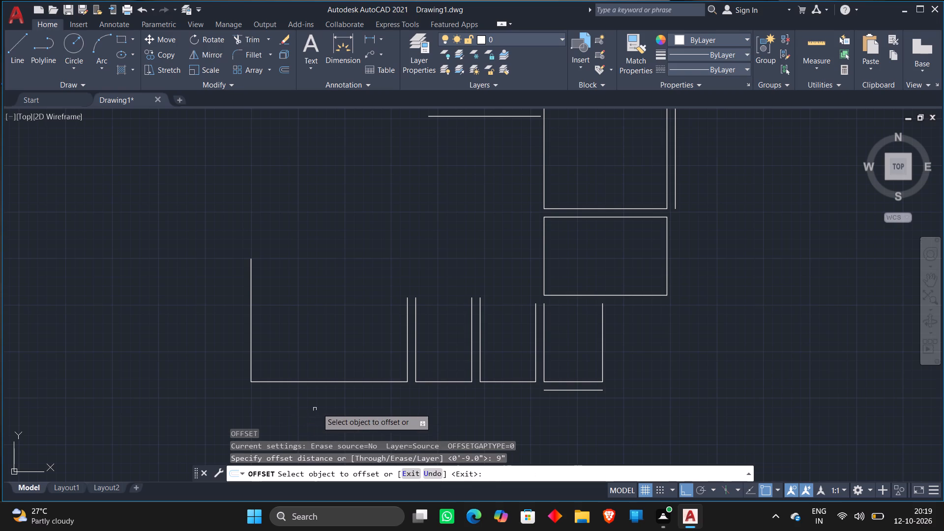
left_click(508, 383)
left_click(510, 405)
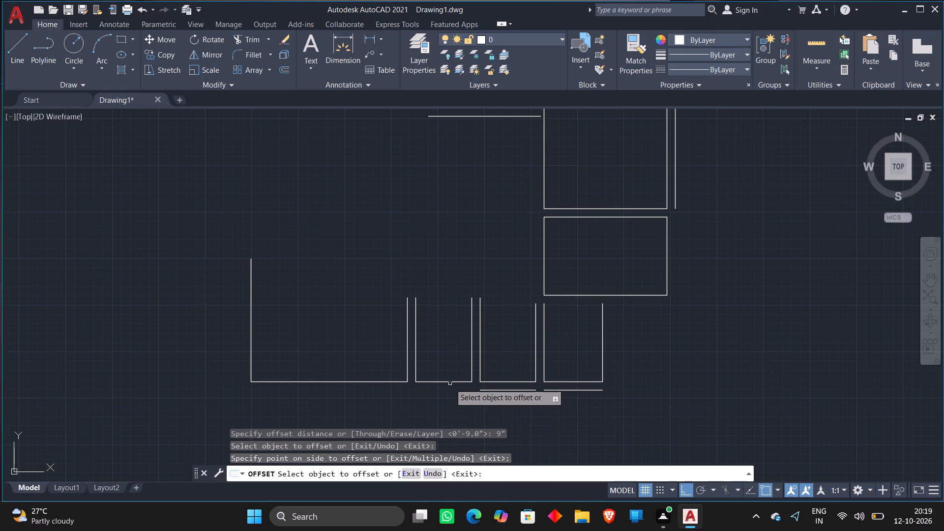
left_click(450, 382)
left_click(446, 397)
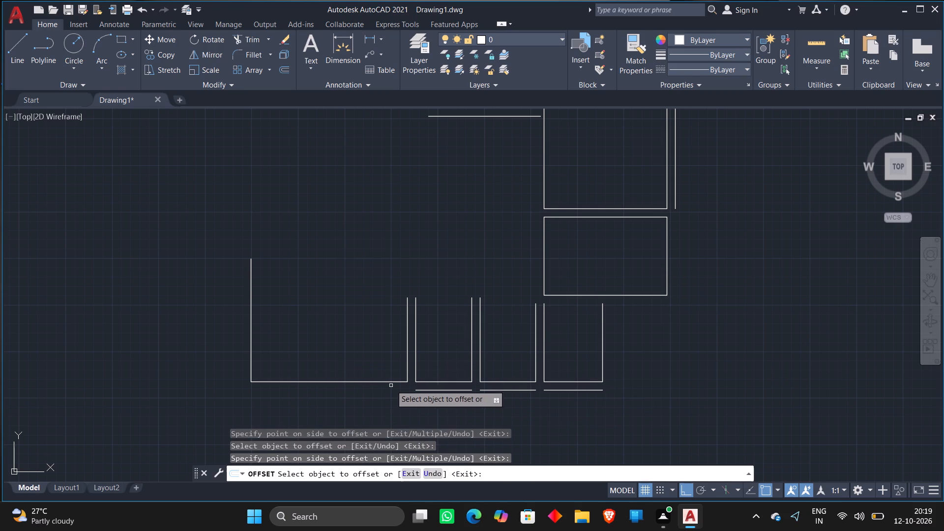
left_click(390, 382)
left_click(389, 389)
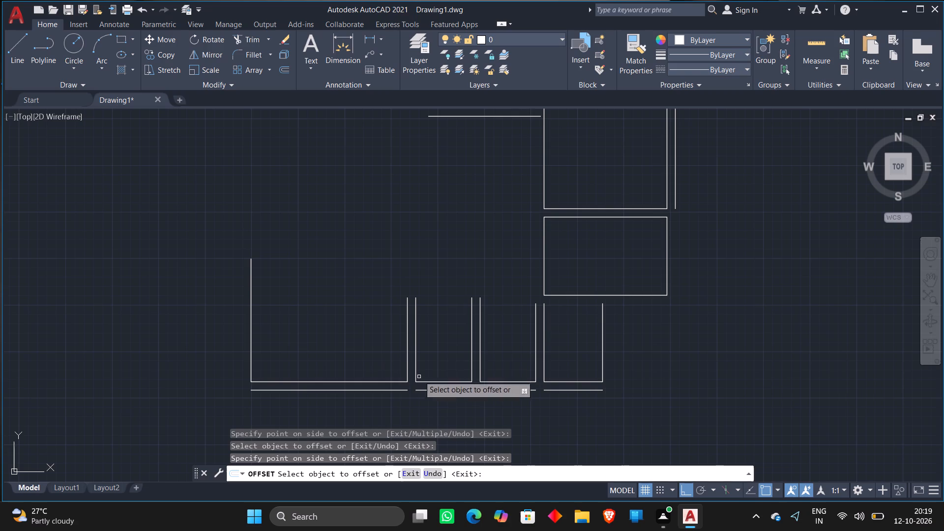
left_click(251, 344)
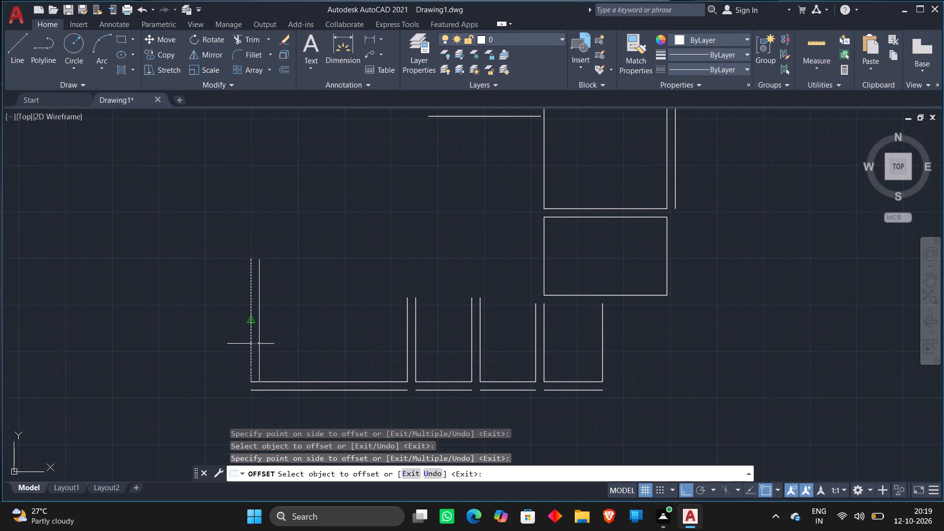
left_click(202, 353)
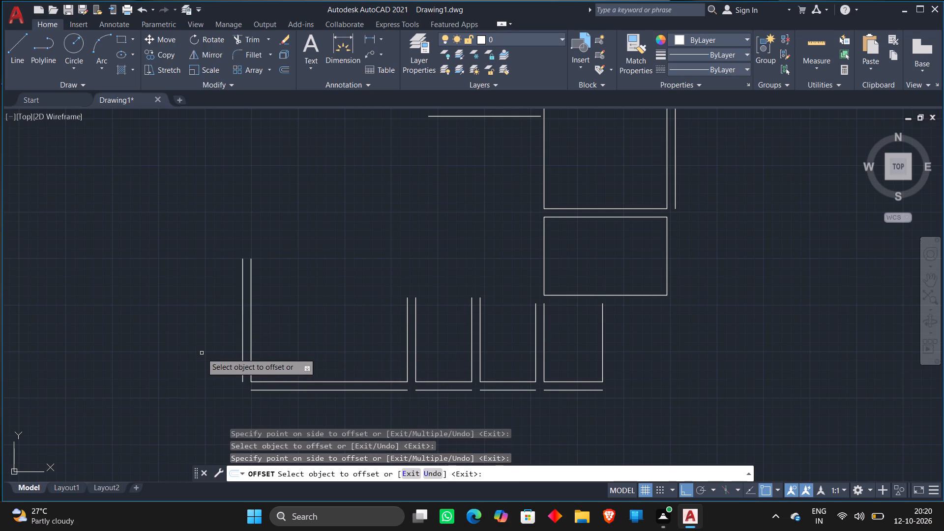
key("Escape")
Draw a 14' line rightward from the upper end of the 14' room's inner 11' wall line to form its top edge.
middle_click_drag(337, 240, 317, 350)
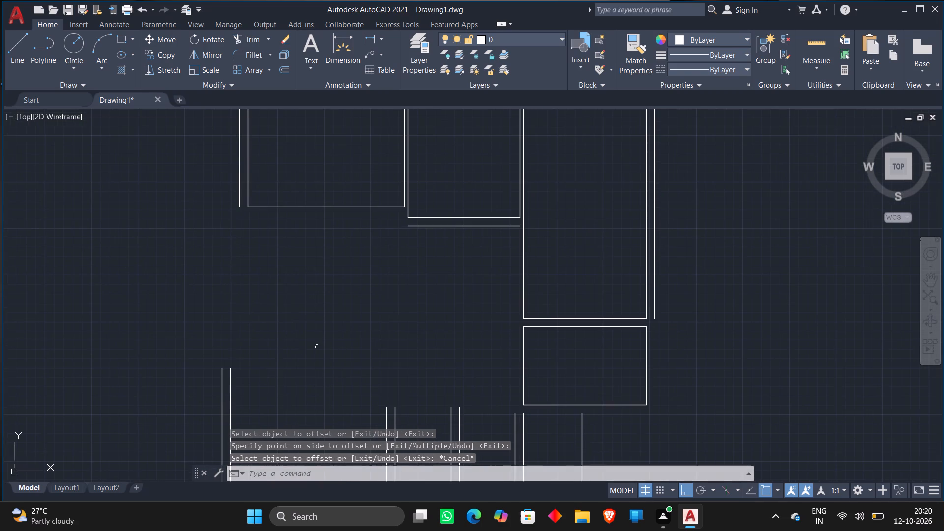
key("l")
key("Return")
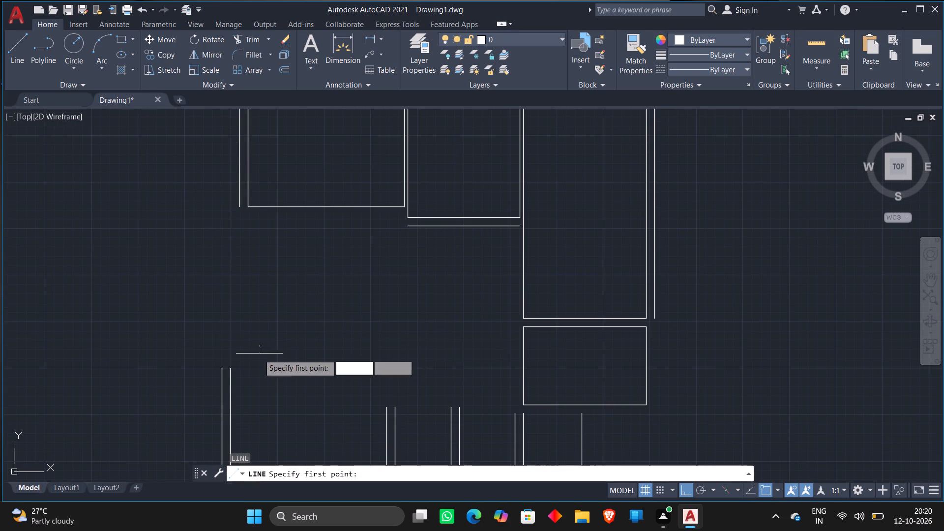
left_click(230, 367)
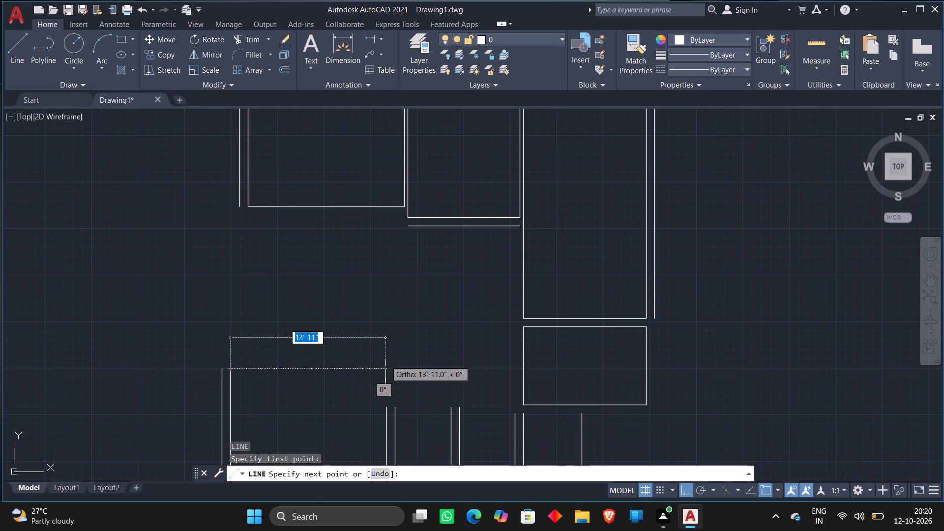
type("14'")
key("Return")
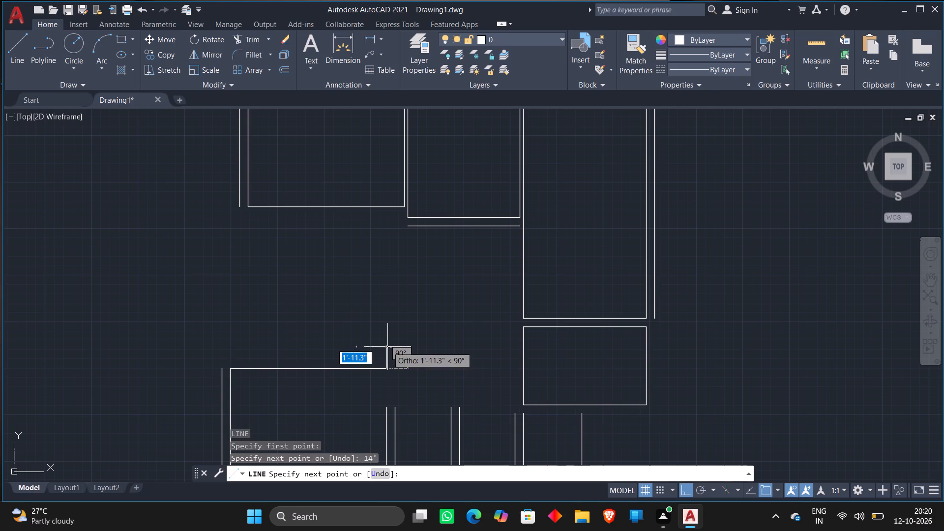
key("Escape")
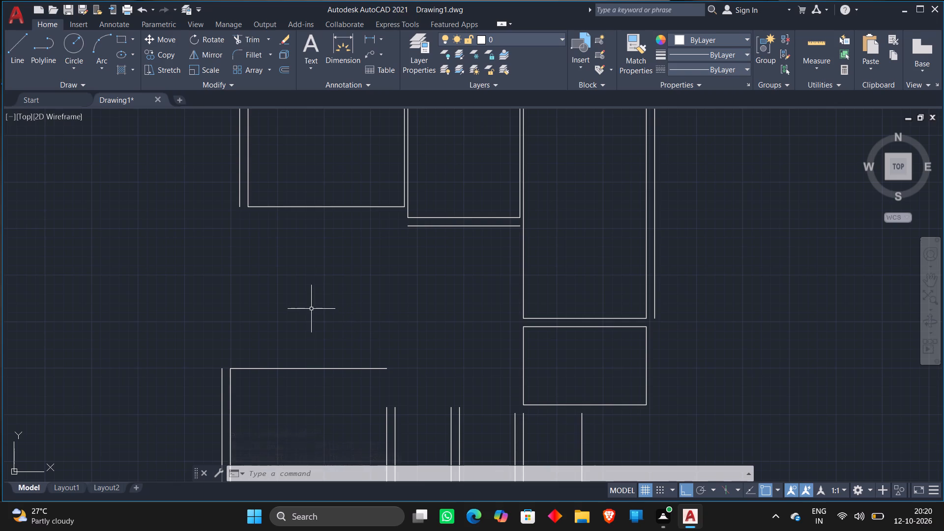
Offset the top line of the 14' by 11' room 4.5" upward.
scroll(311, 309, "down", 1)
scroll(311, 309, "up", 1)
scroll(311, 309, "down", 1)
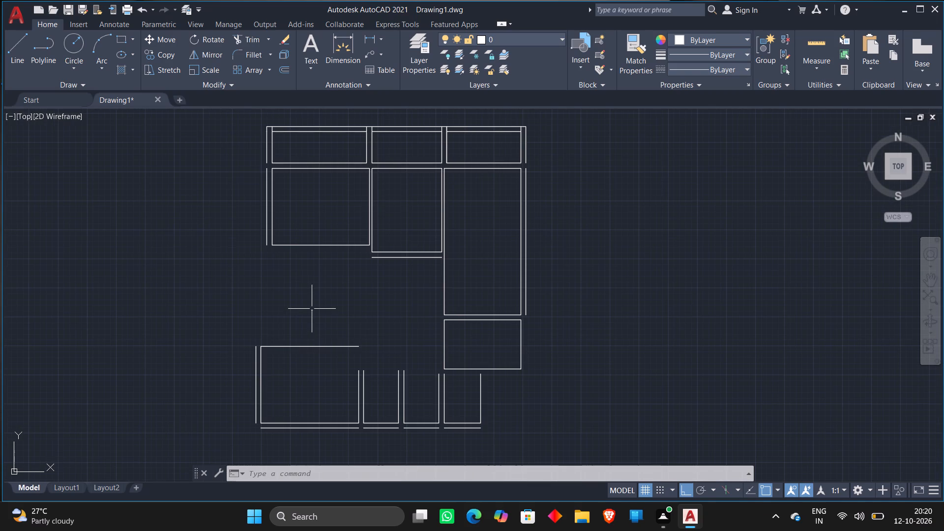
key("o")
key("Return")
type("4.5\"")
key("Return")
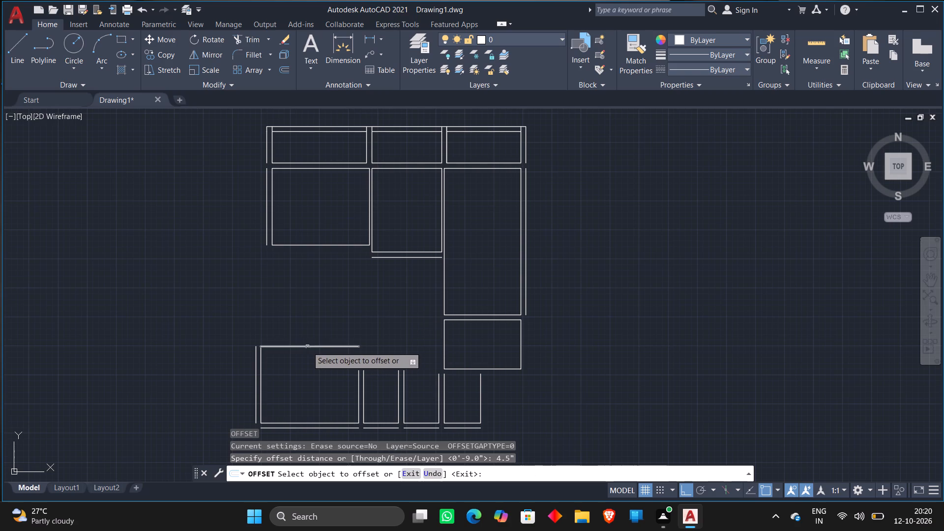
left_click(307, 347)
left_click(307, 339)
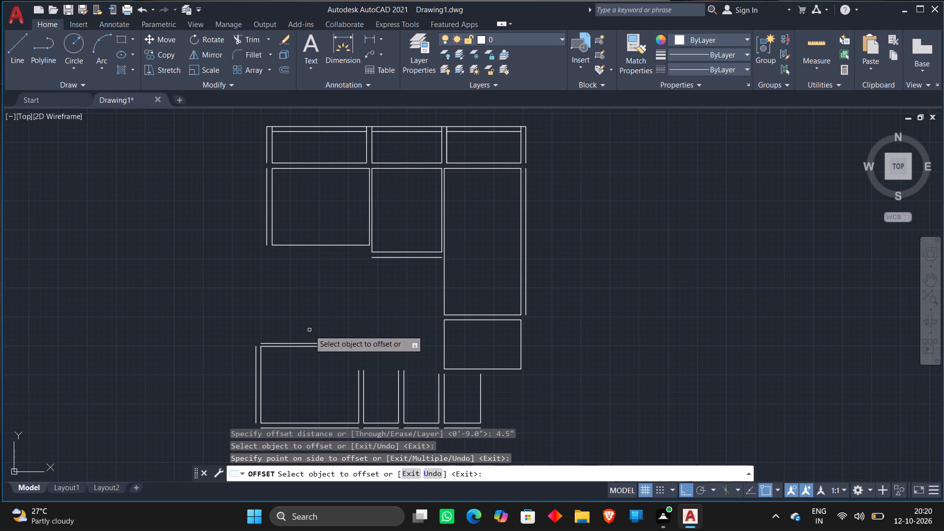
key("Escape")
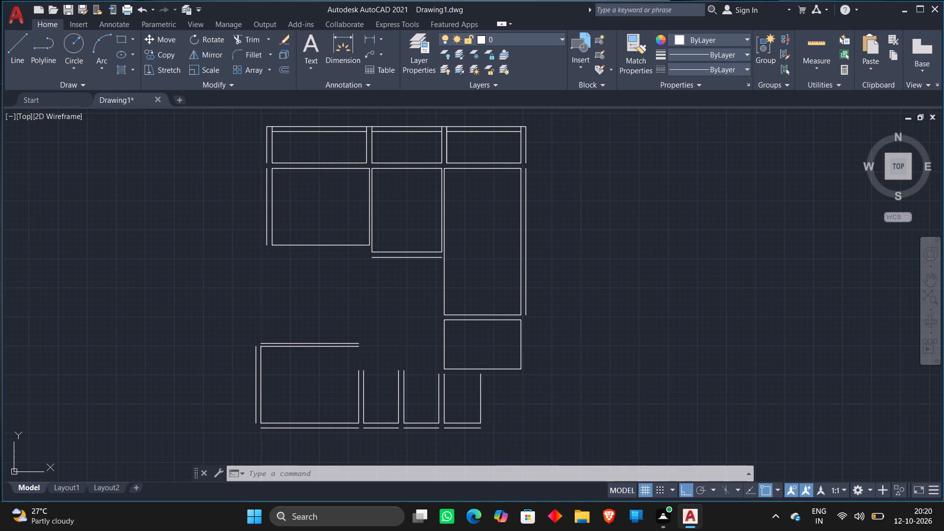
Draw an 8' line upward from the right end of the 14' room's upper offset line, then a 12' line leftward.
scroll(265, 322, "down", 1)
scroll(265, 322, "up", 2)
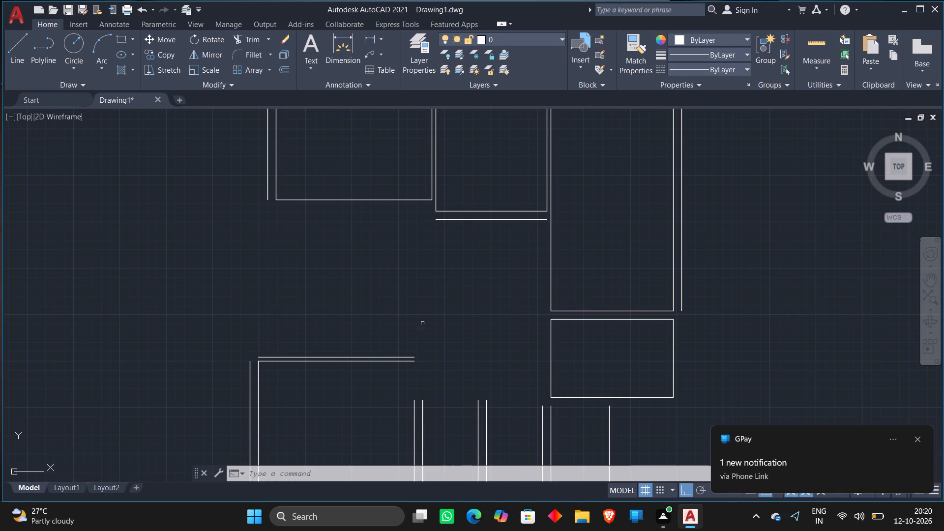
middle_click_drag(422, 322, 414, 324)
scroll(414, 324, "up", 1)
key("l")
scroll(414, 324, "up", 1)
key("Return")
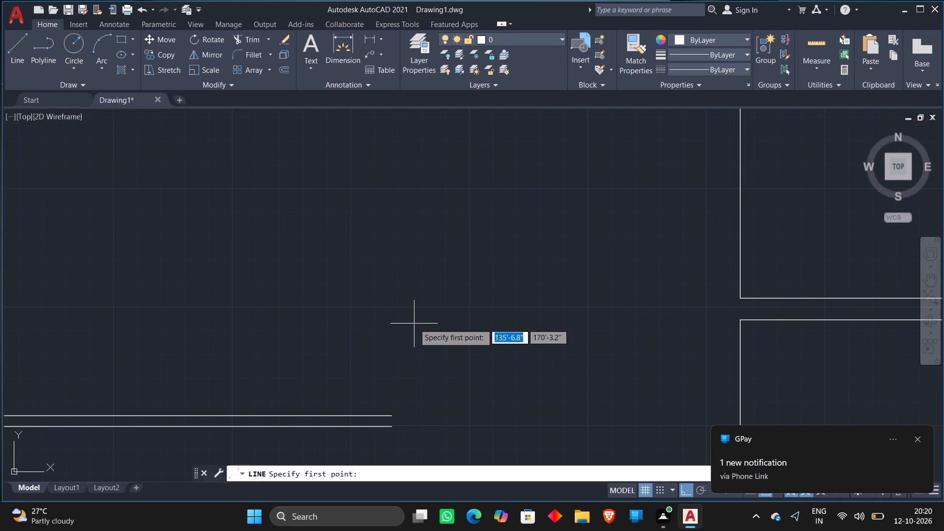
left_click(390, 413)
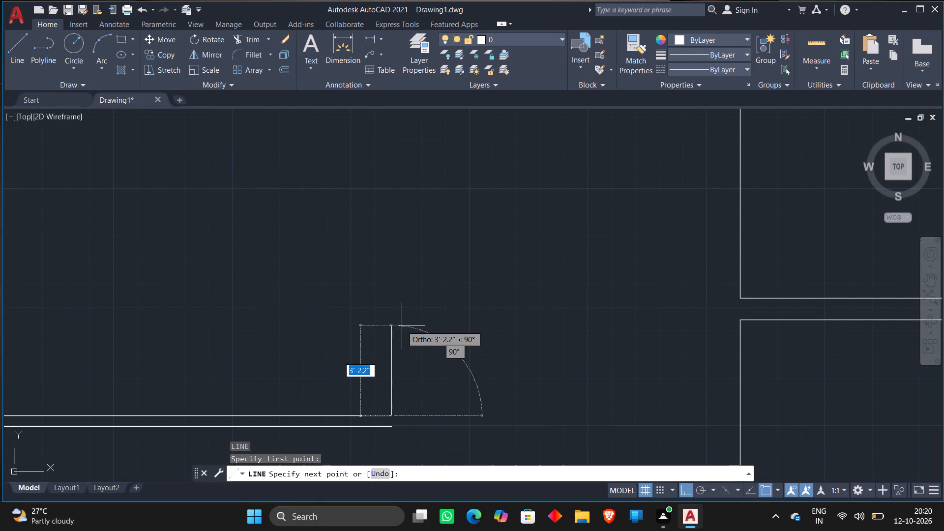
key("8")
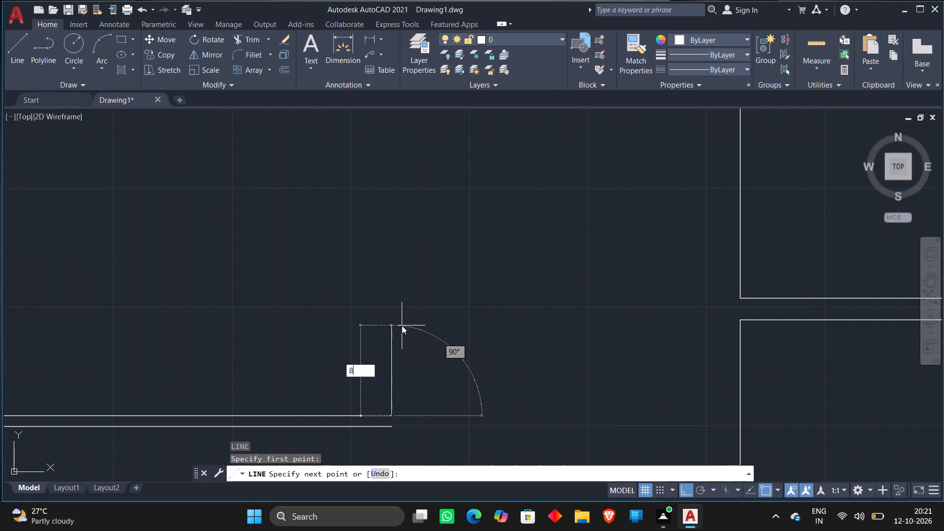
key("apostrophe")
key("Return")
scroll(395, 319, "down", 1)
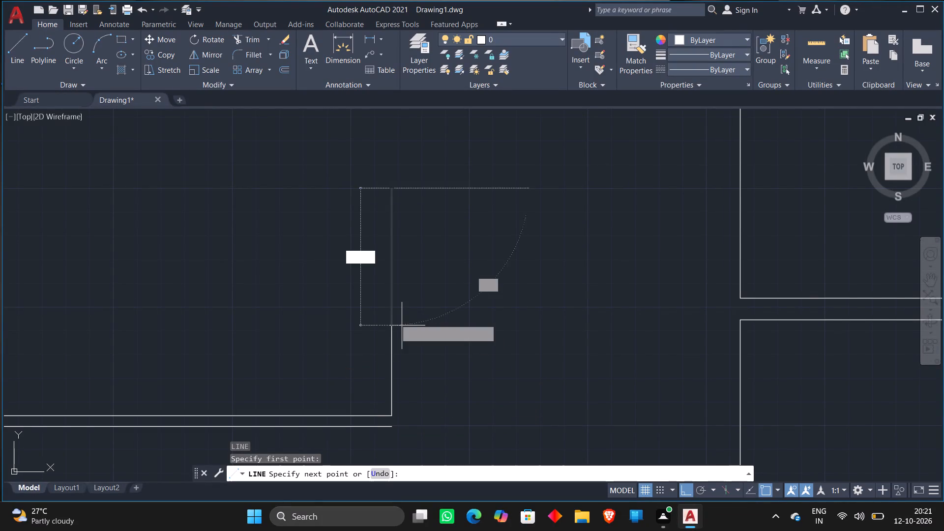
middle_click_drag(395, 319, 402, 364)
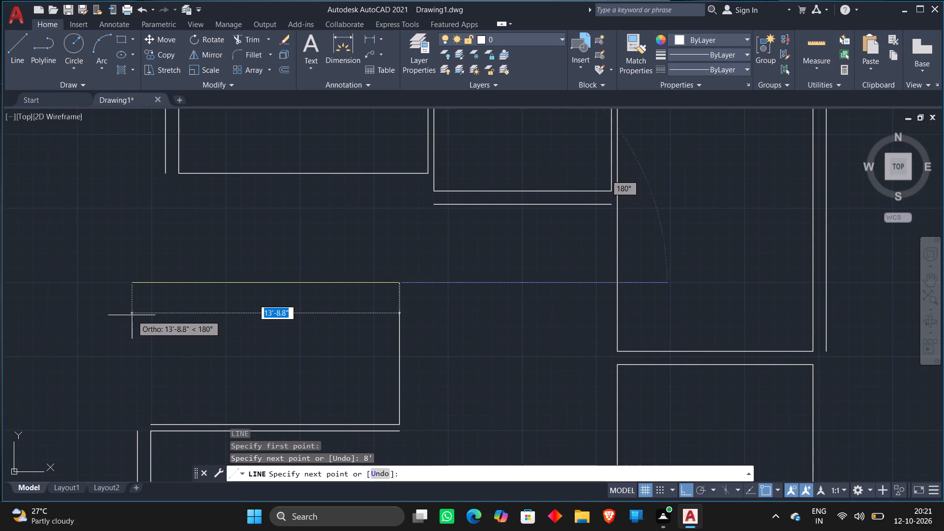
key("1")
type("2'")
key("Return")
key("Escape")
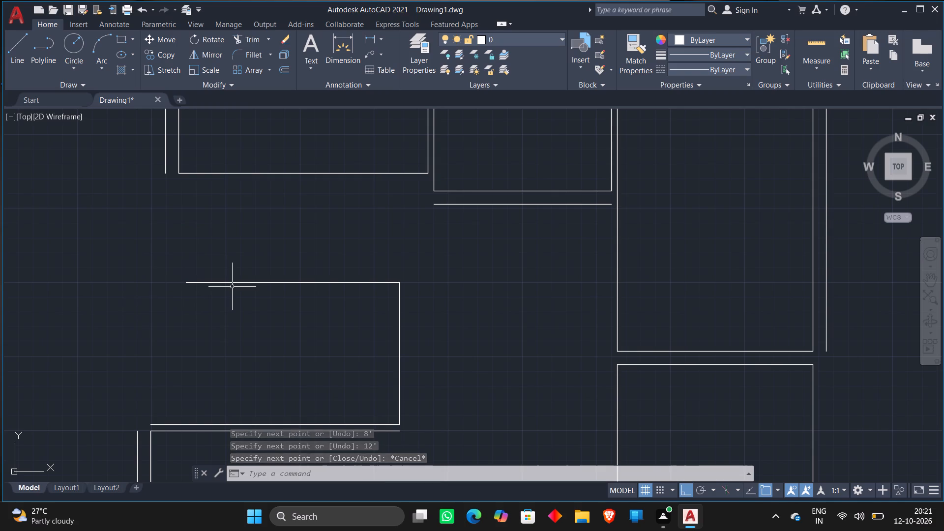
Draw a vertical line from the left end of the 12' line down past the 14' room's double top lines.
key("l")
key("Return")
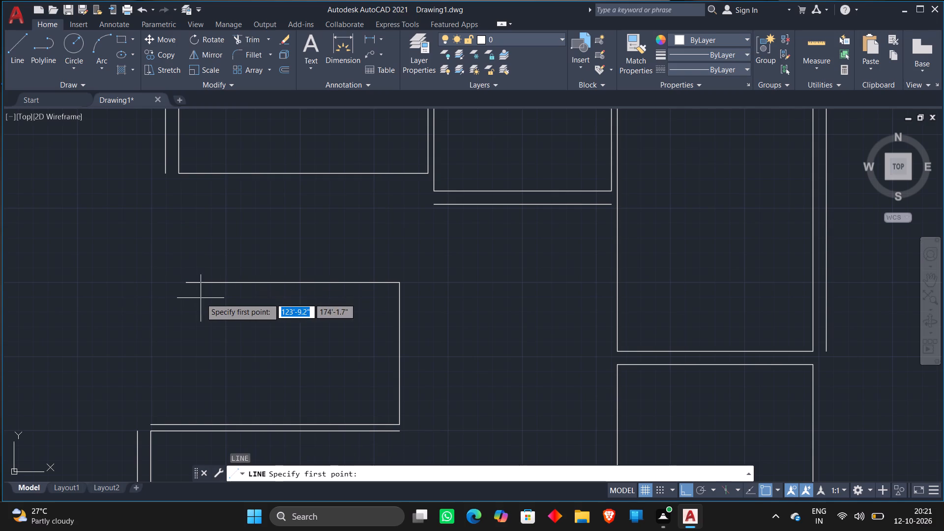
left_click(187, 284)
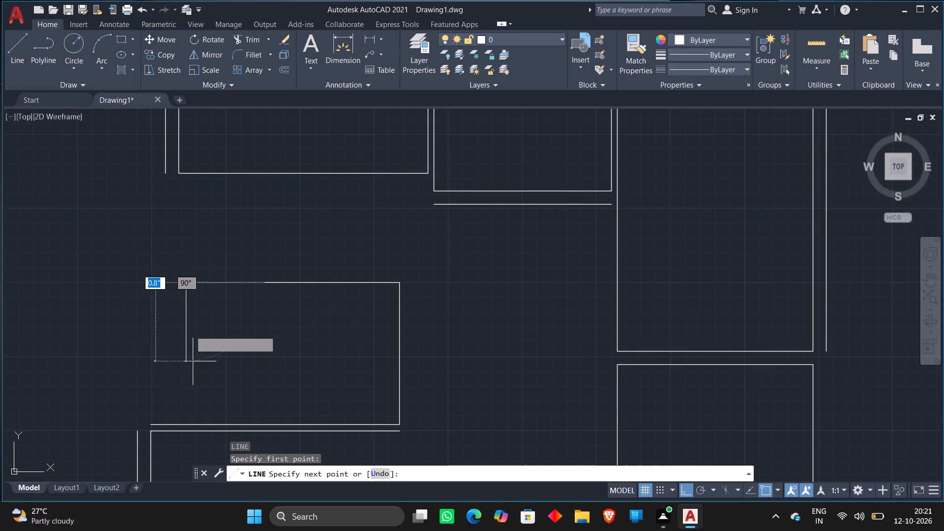
middle_click_drag(192, 383, 225, 250)
left_click(226, 328)
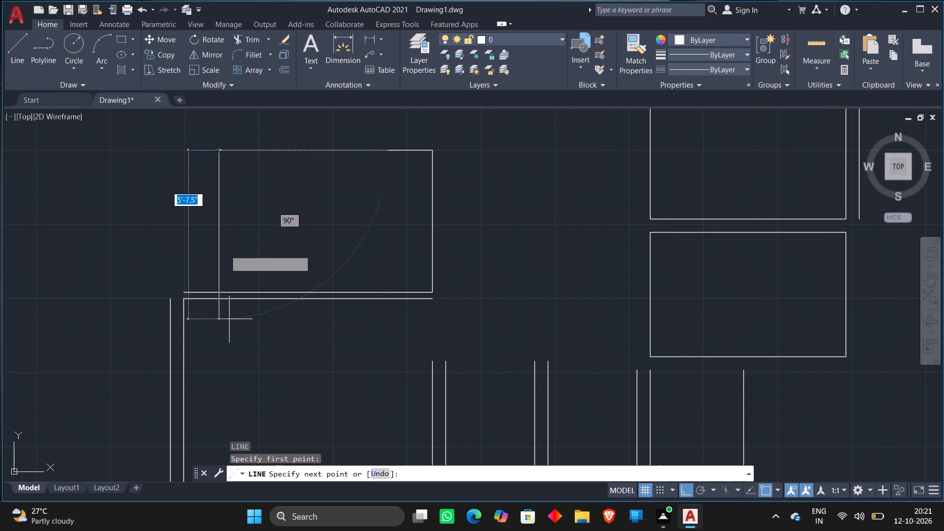
key("Escape")
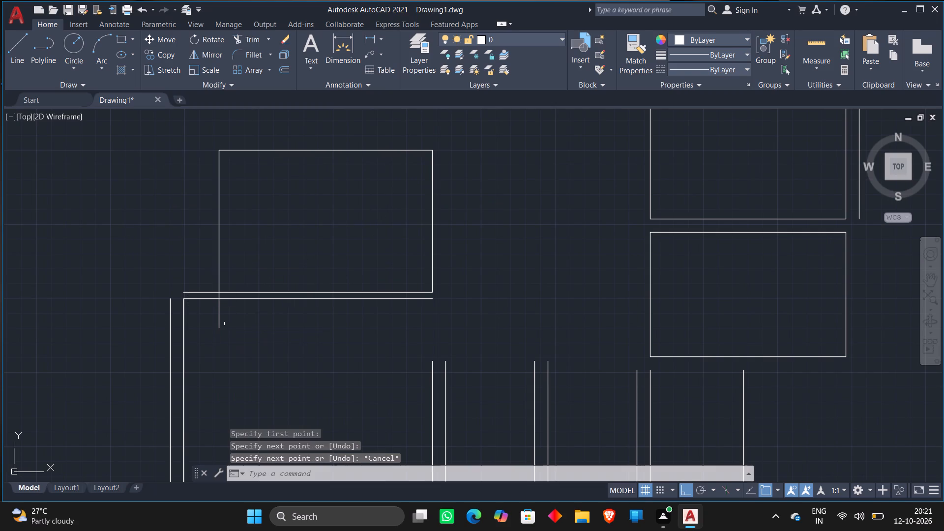
Trim the overhanging line ends at the lower-left corner of the new 12' by 8' room.
key("t")
type("R")
key("space")
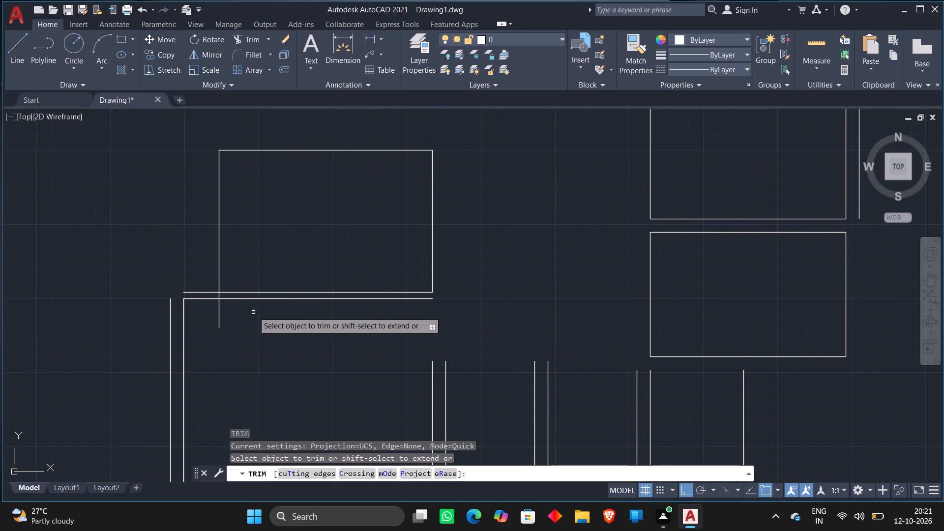
left_click(218, 296)
left_click(213, 293)
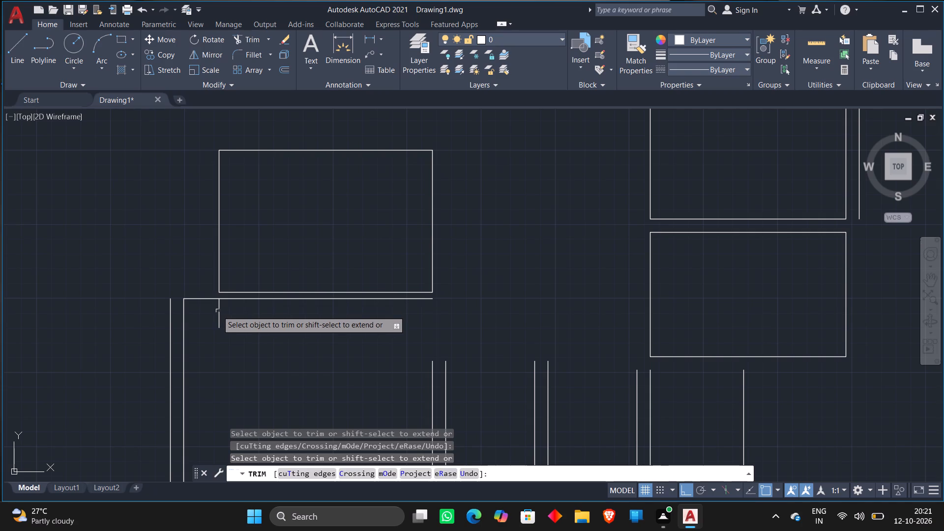
left_click(220, 311)
key("Escape")
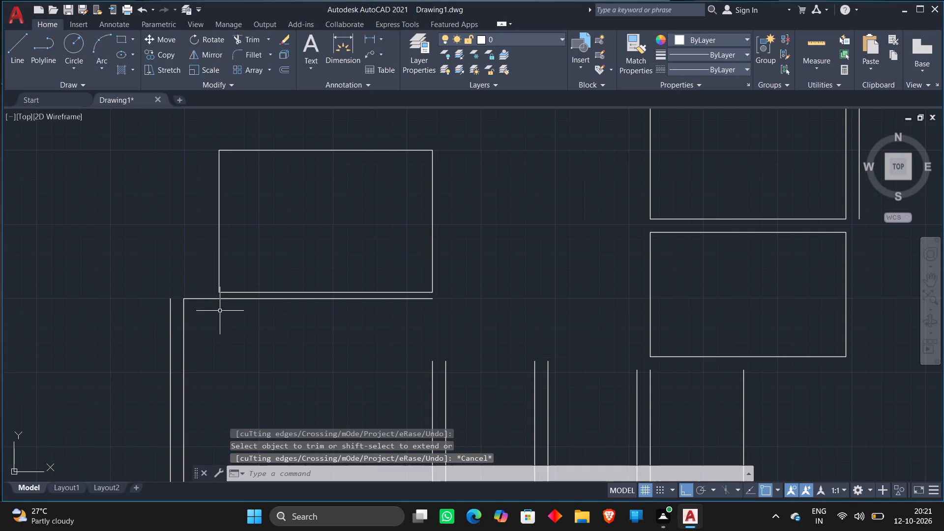
Offset the left line of the 12' by 8' room 4.5" outward to its left.
key("o")
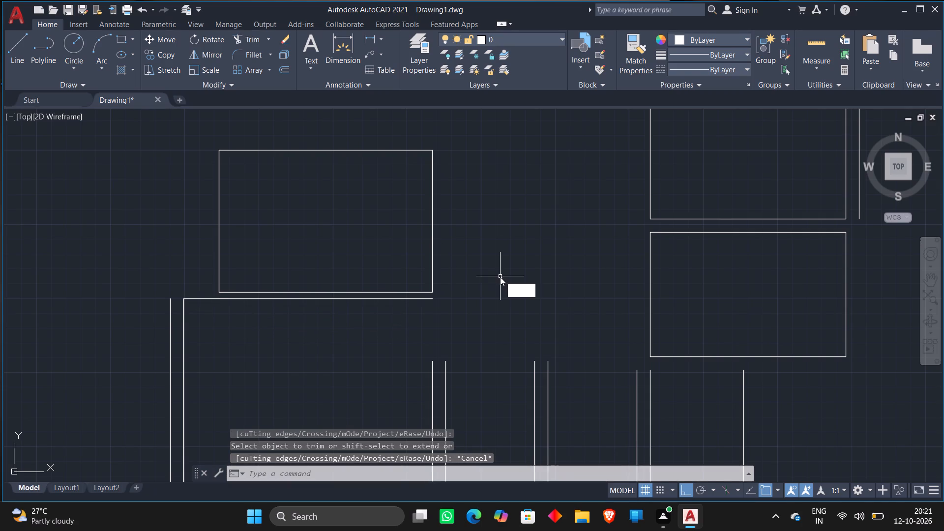
key("Return")
key("Return")
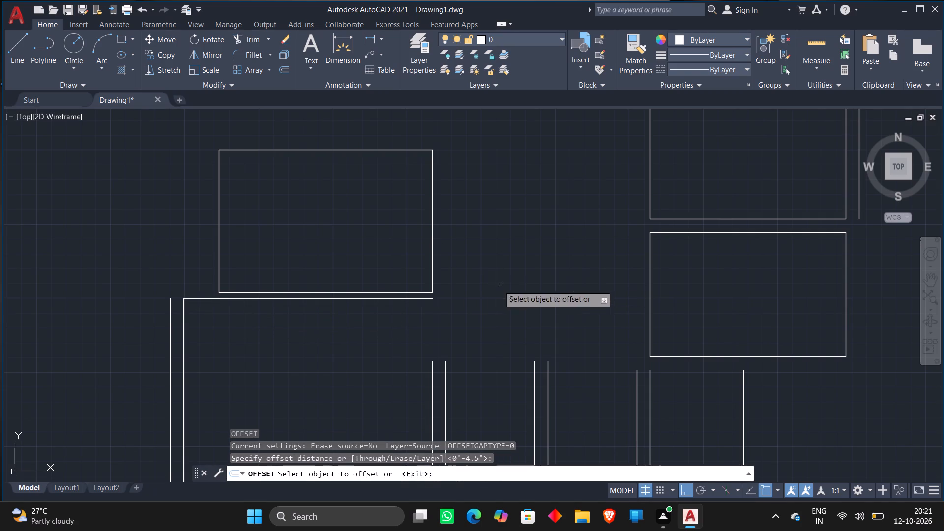
left_click(220, 228)
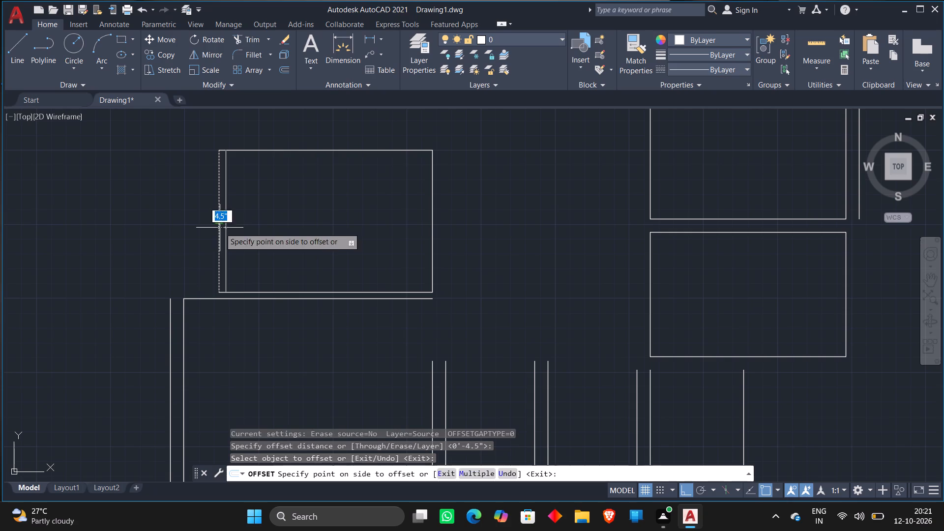
left_click(191, 231)
key("Escape")
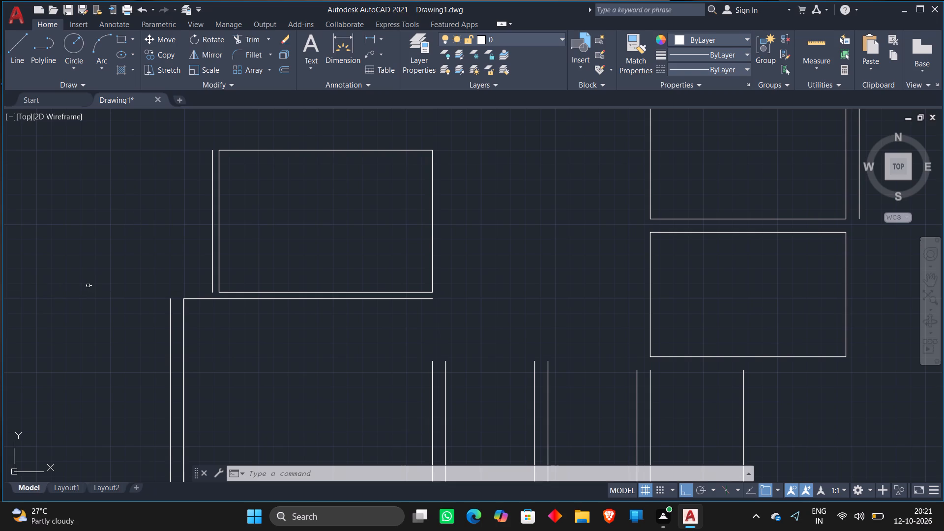
From the offset line's lower end, draw lines 4'9" leftward, 7'3" upward, and rightward past the 12' room's left wall.
key("l")
key("Return")
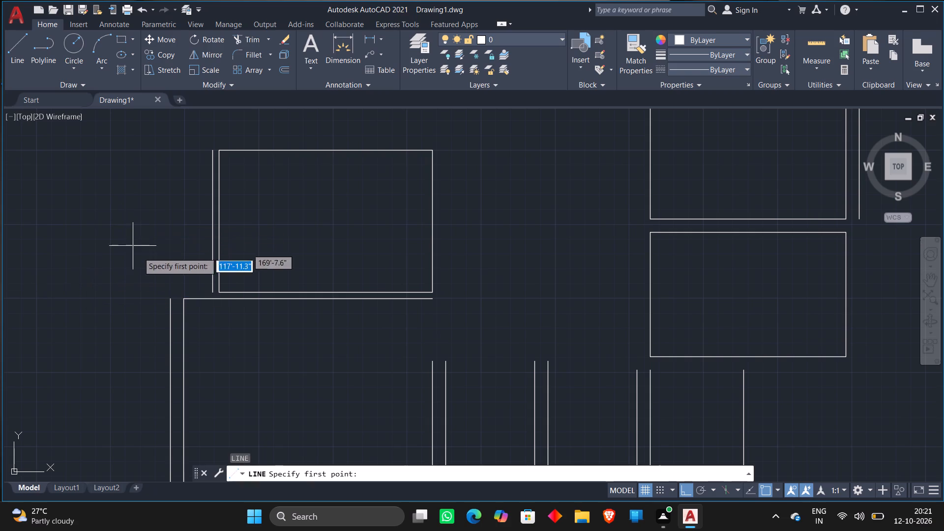
left_click(213, 290)
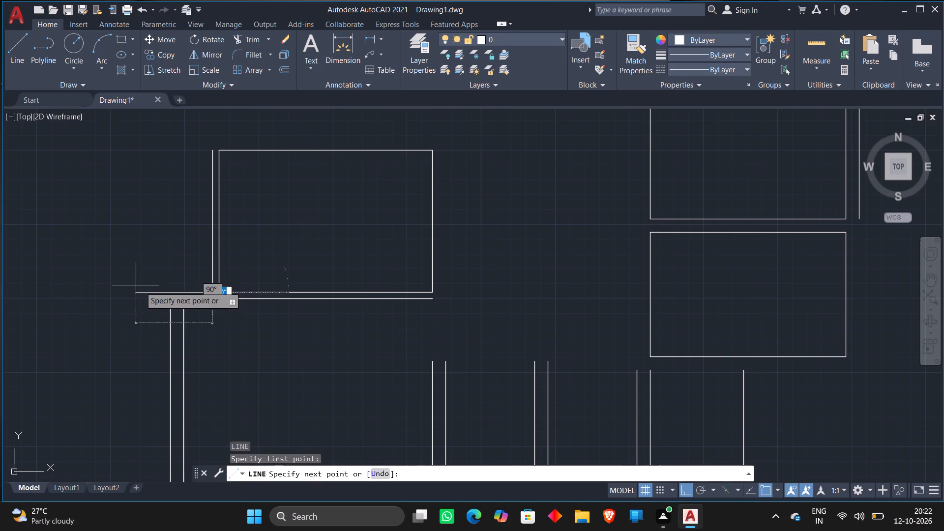
type("4'")
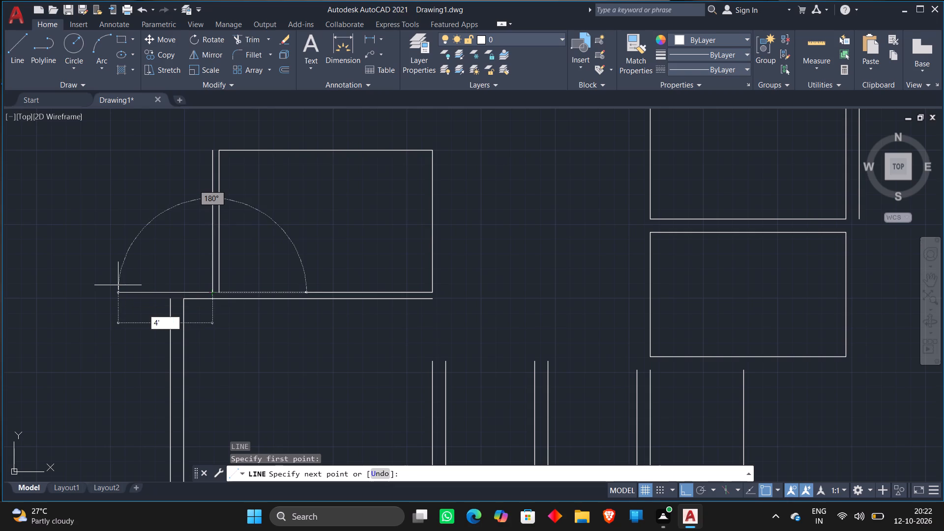
key("9")
key("shift+quotedbl")
key("Return")
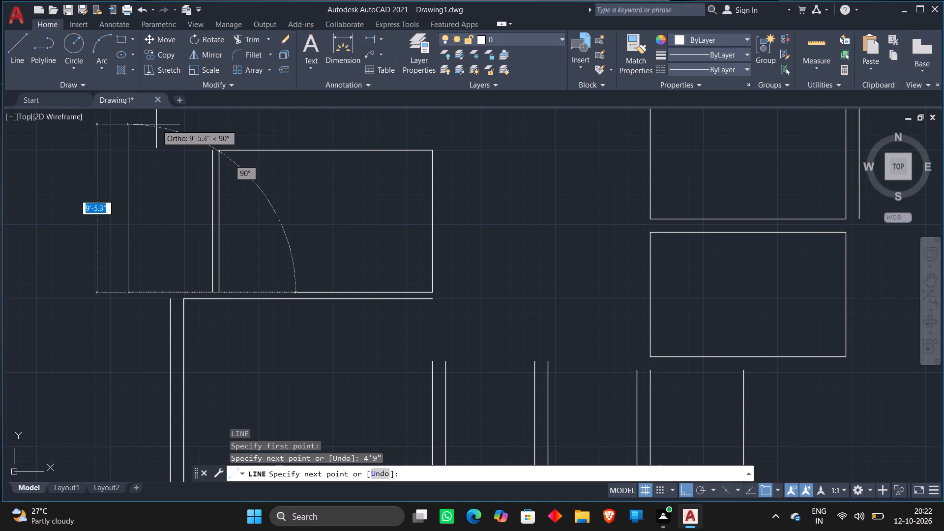
type("7'3\"")
key("Return")
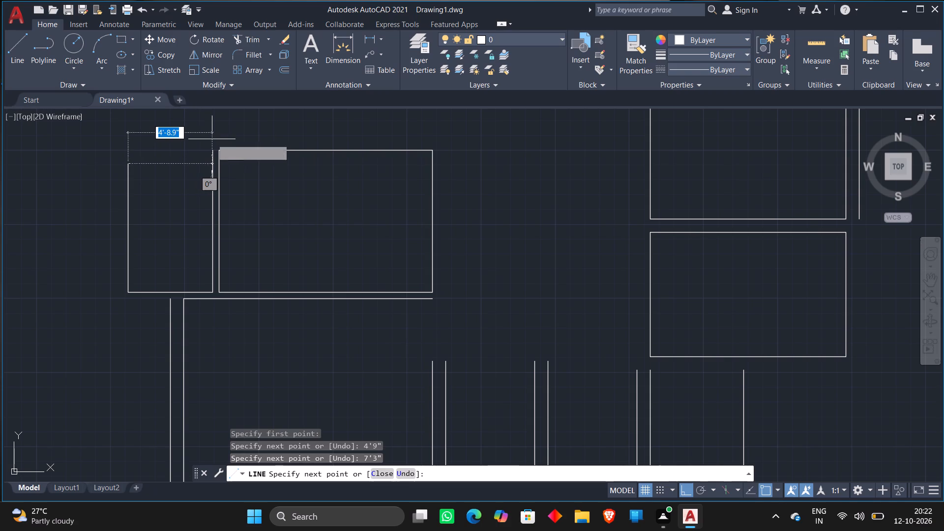
left_click(252, 164)
key("Escape")
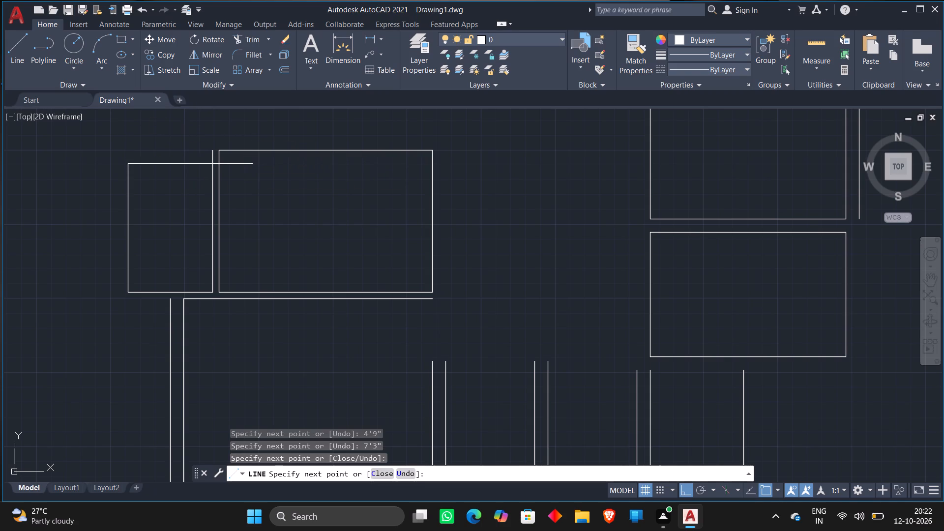
Trim the offset wall line above the small room's top edge and that edge's overhang into the 12' room.
type("TR")
key("space")
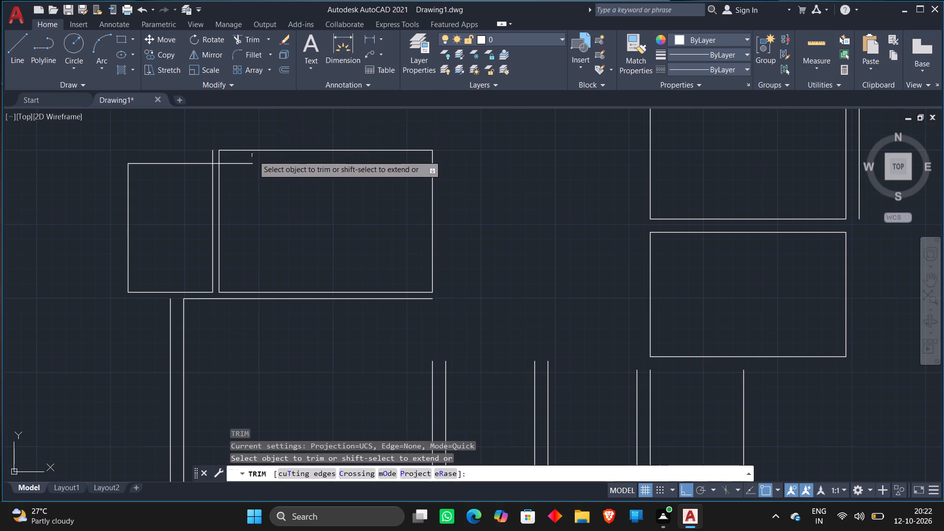
scroll(213, 162, "up", 1)
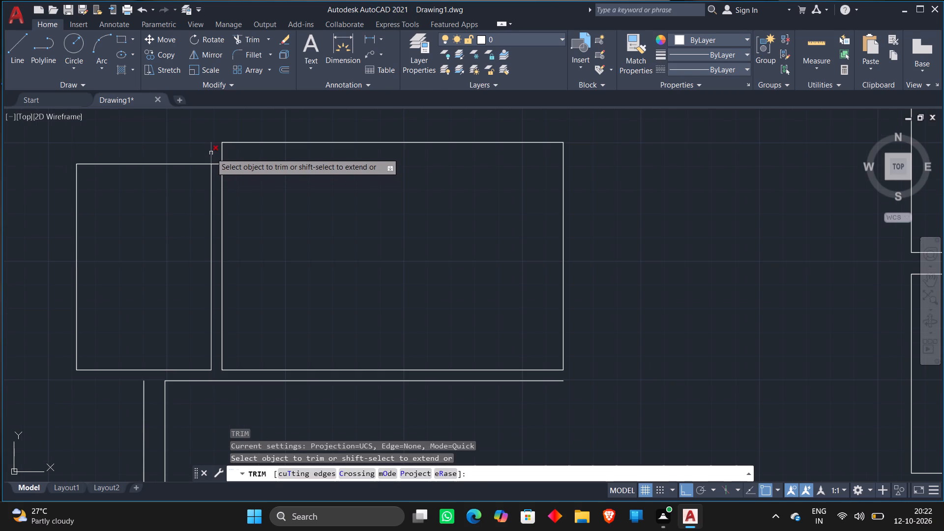
left_click(211, 153)
left_click(216, 164)
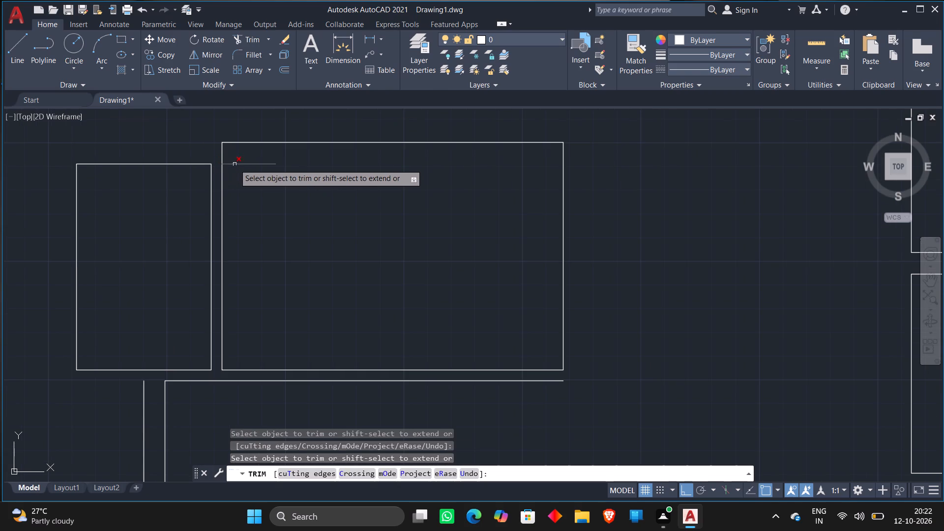
left_click(235, 165)
key("Escape")
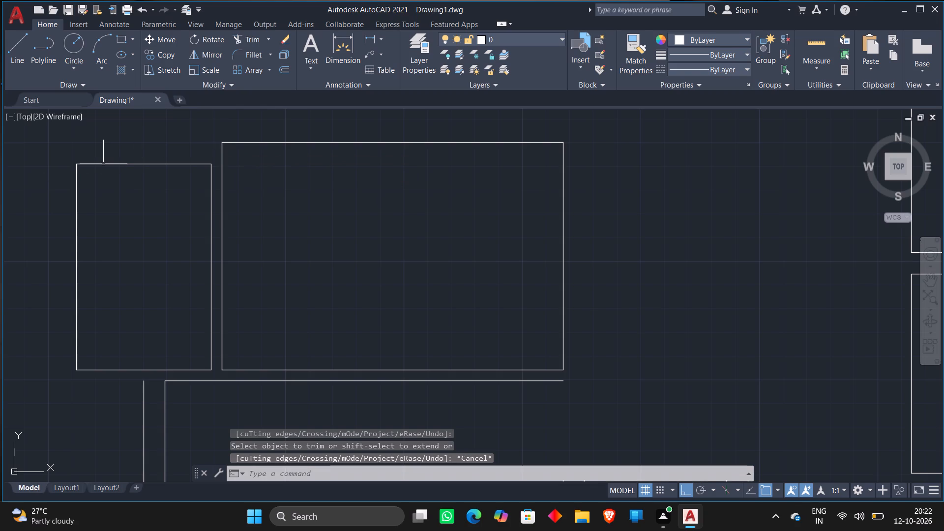
Join the four lines of the 4'9" by 7'3" room into one polyline.
left_click(58, 154)
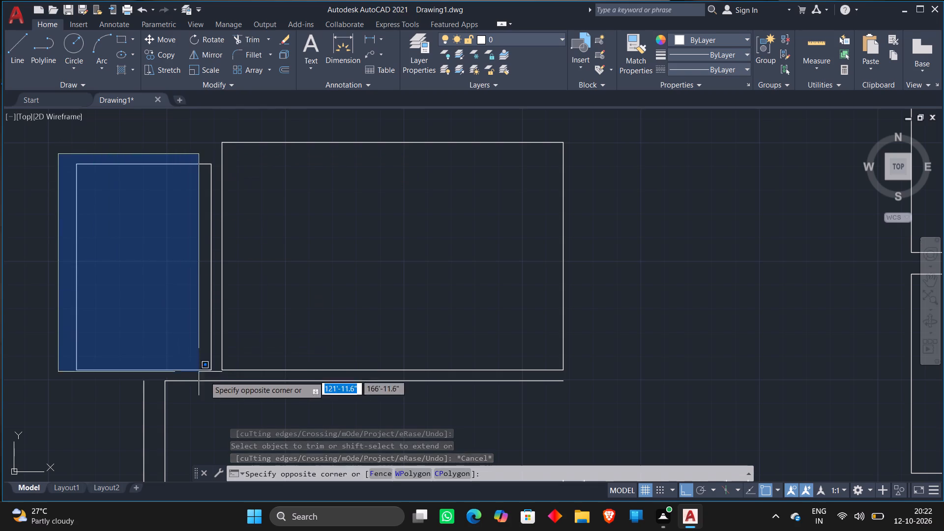
left_click(215, 378)
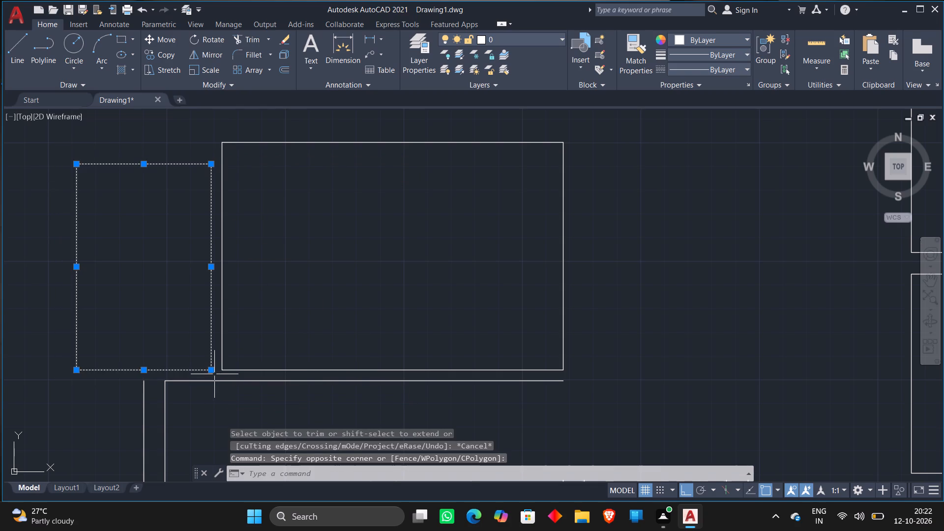
type("J")
key("space")
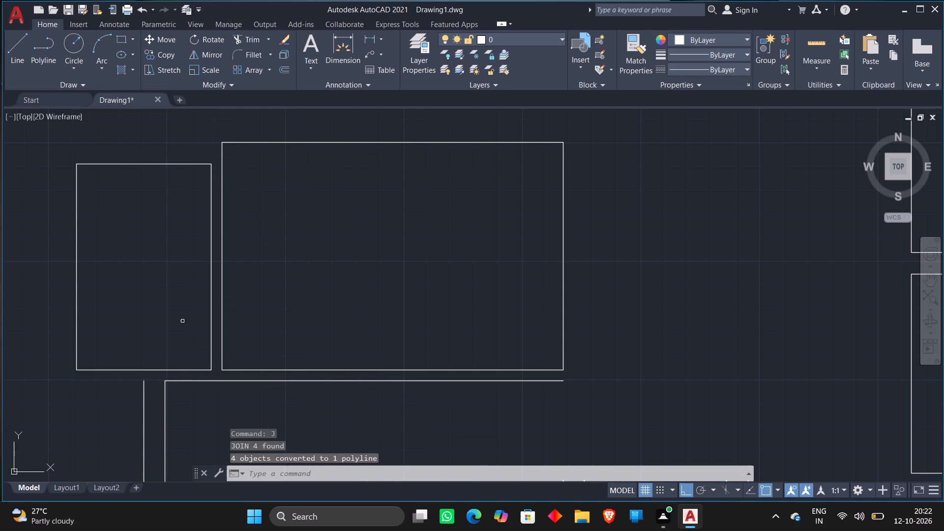
Move the 4'9" by 7'3" room straight up so its top edge aligns with the 12' room's top edge.
left_click(114, 164)
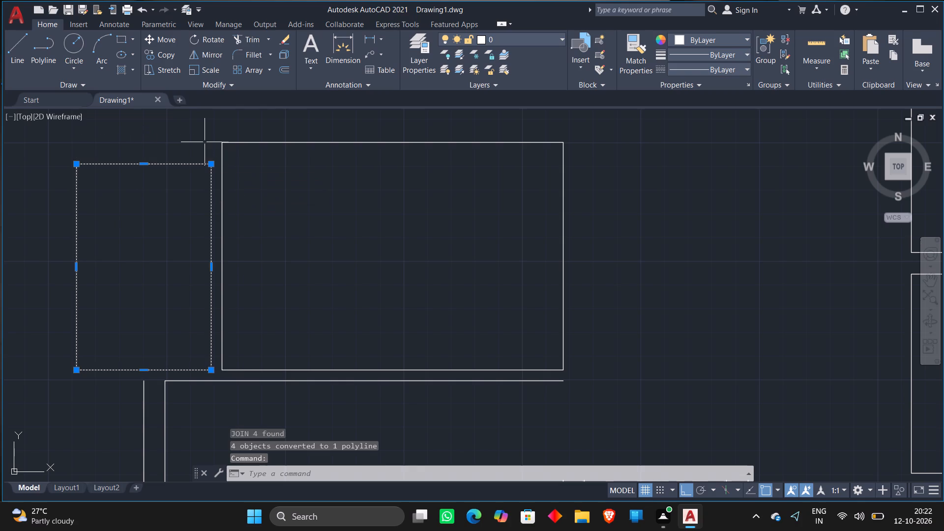
type("M")
key("space")
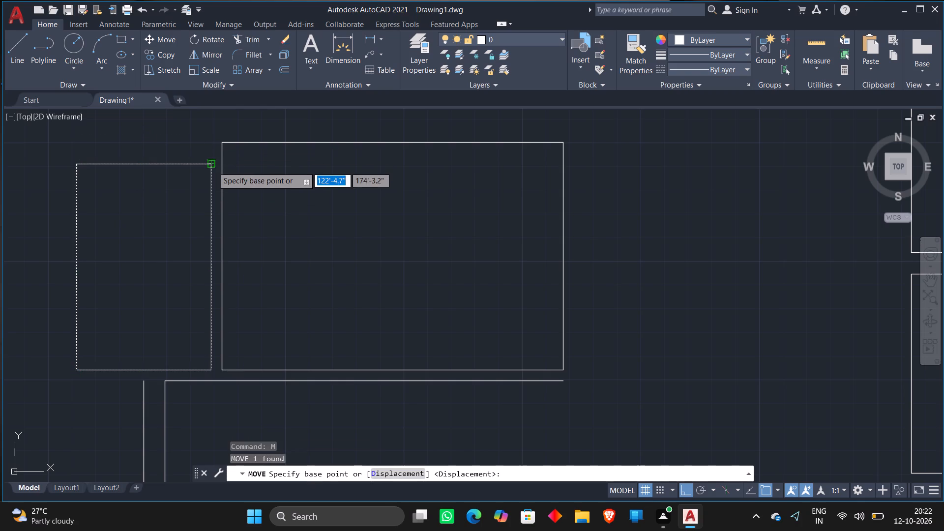
left_click(213, 165)
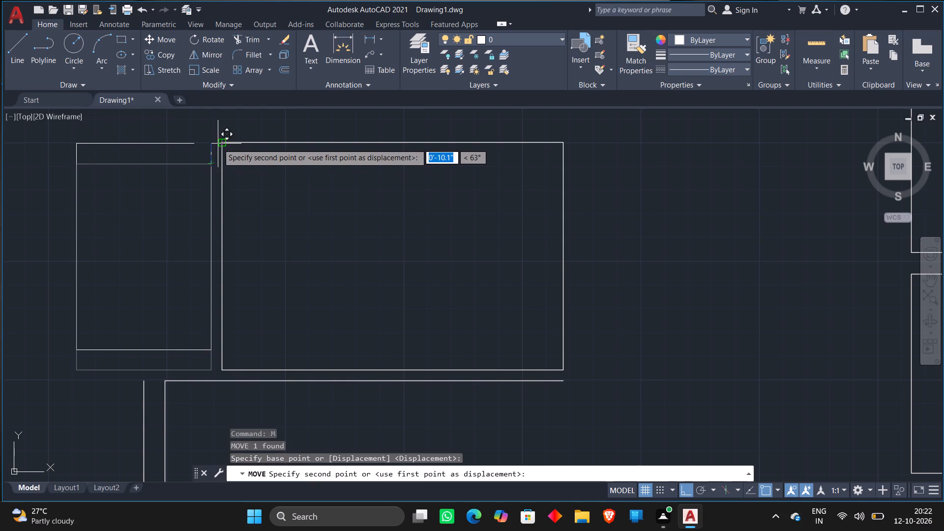
left_click(210, 144)
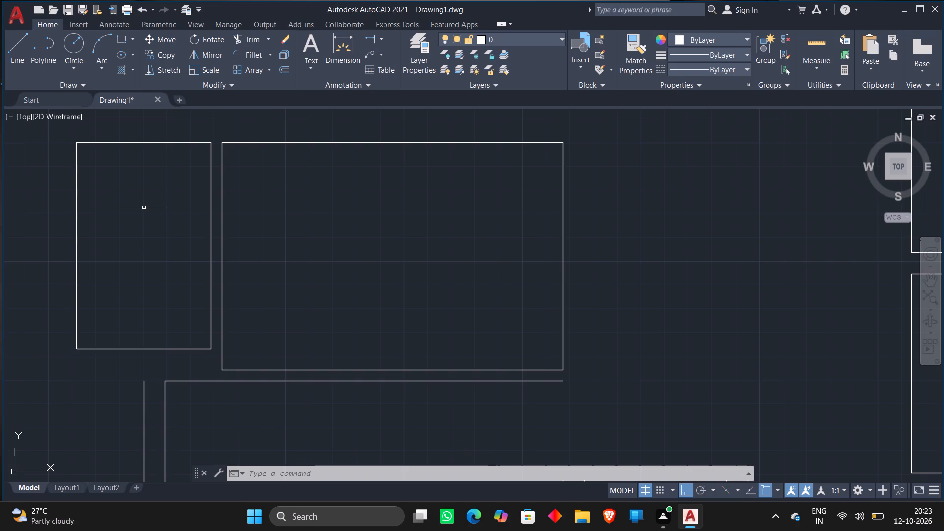
Stretch the small room's bottom edge downward to just above the level of the 12' room's bottom edge.
scroll(136, 205, "down", 1)
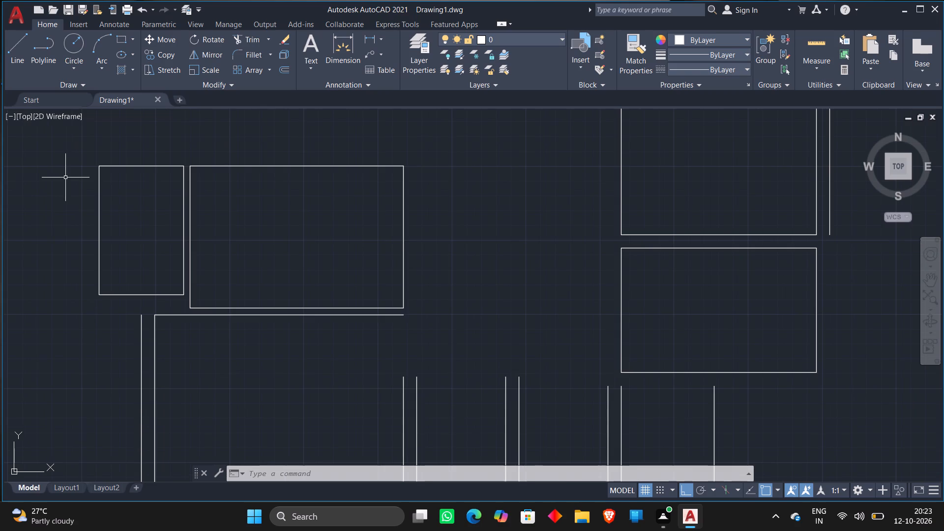
scroll(144, 286, "up", 2)
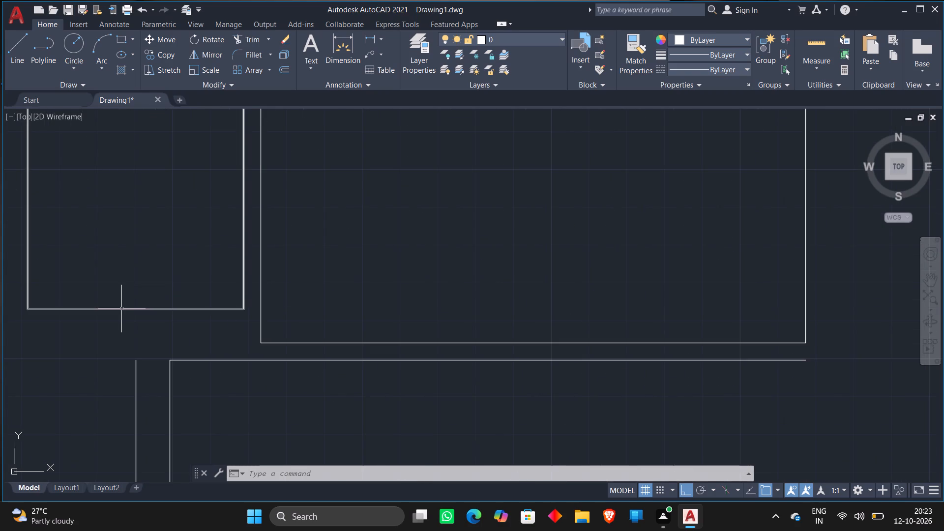
left_click(121, 309)
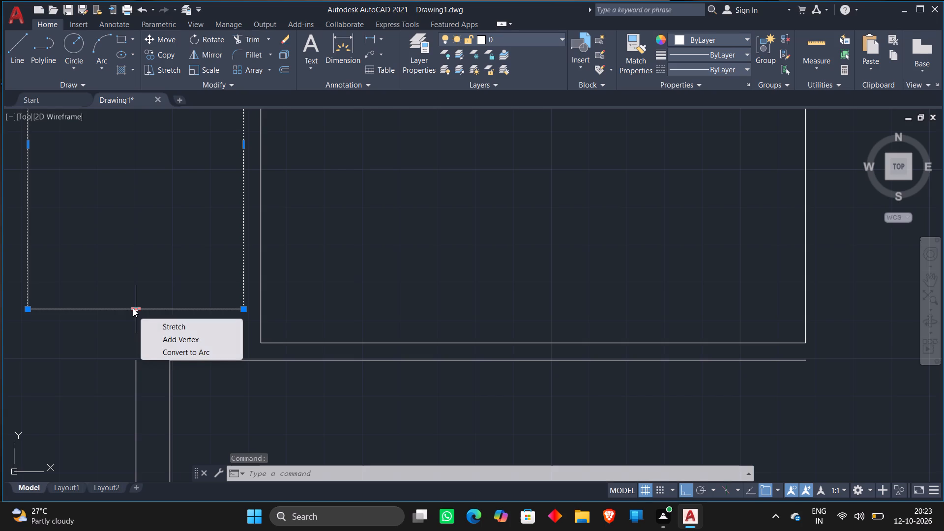
left_click(133, 308)
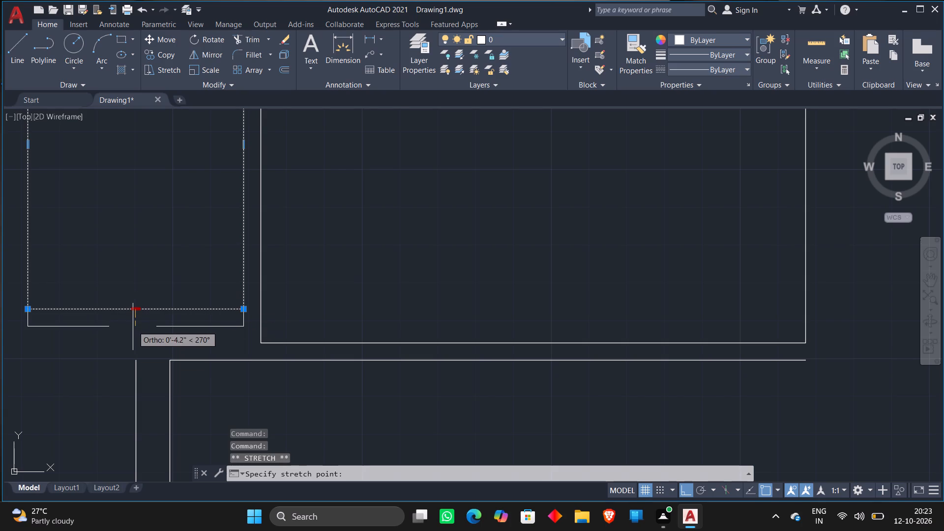
left_click(132, 333)
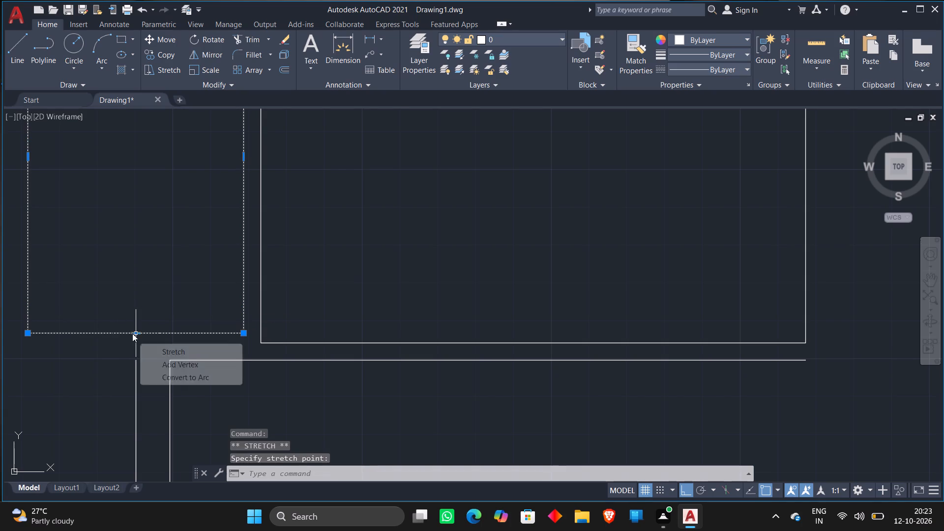
scroll(139, 288, "down", 2)
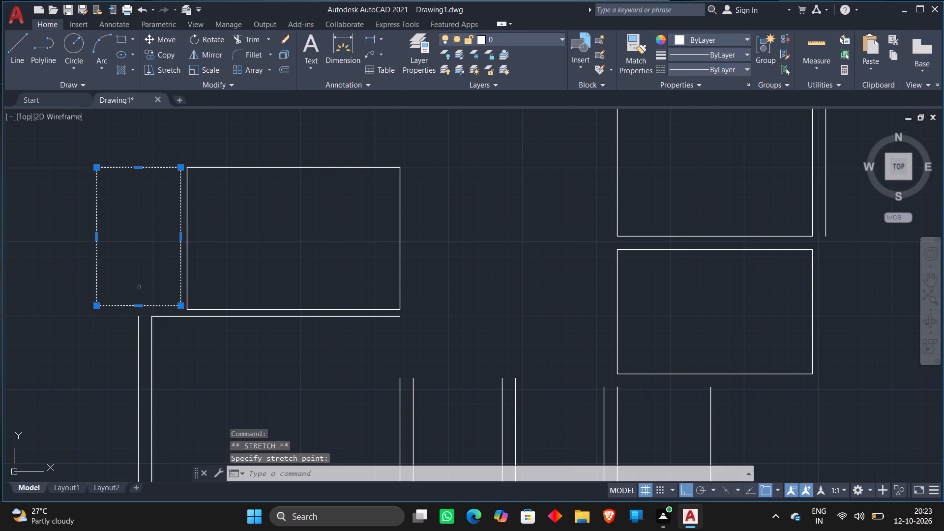
key("Escape")
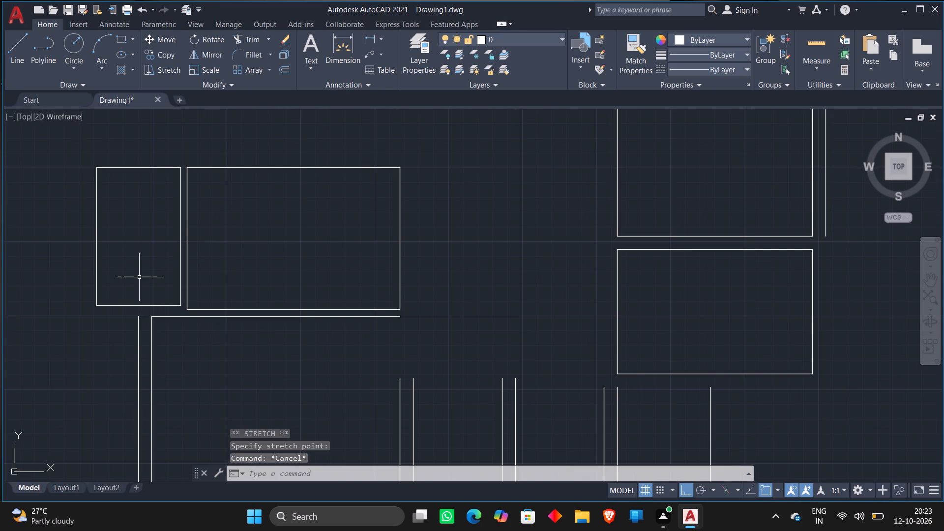
Offset the 12' room's top line upward and the small room's outline outward by 4.5".
scroll(384, 350, "down", 1)
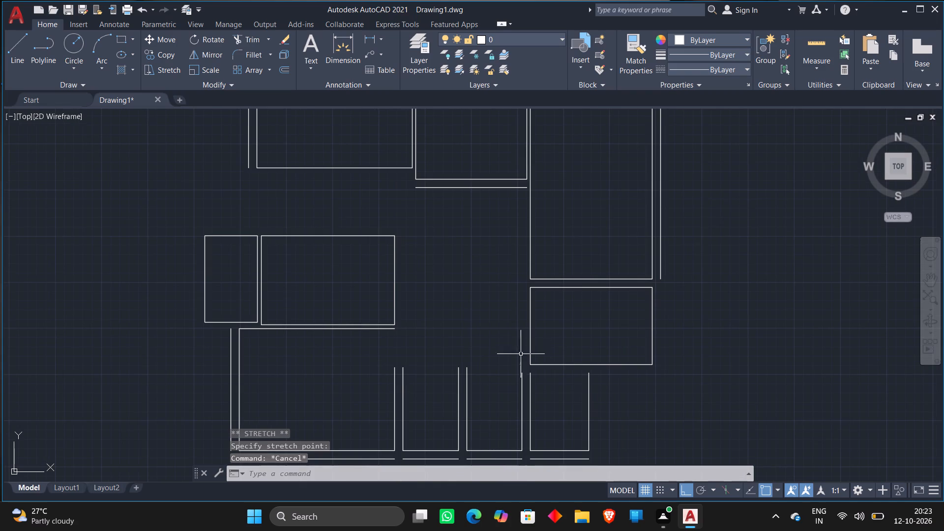
middle_click_drag(425, 265, 438, 300)
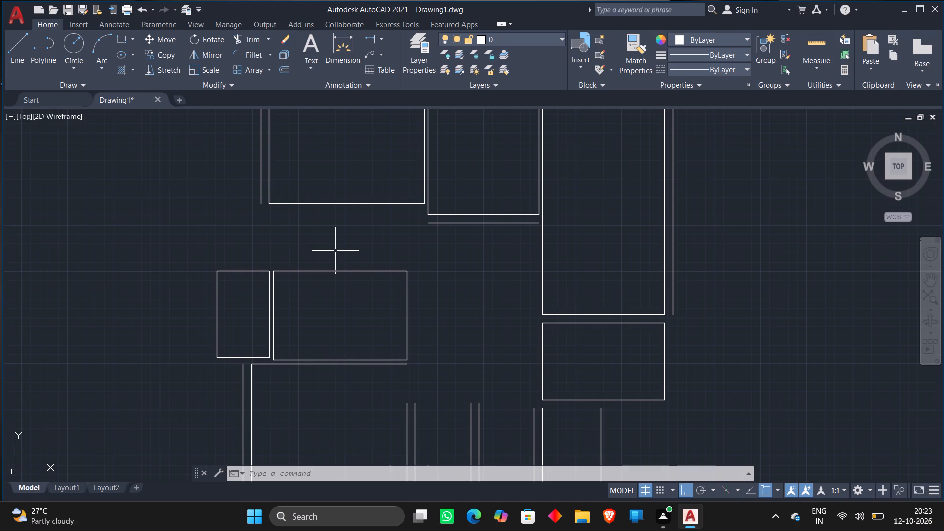
scroll(335, 251, "up", 1)
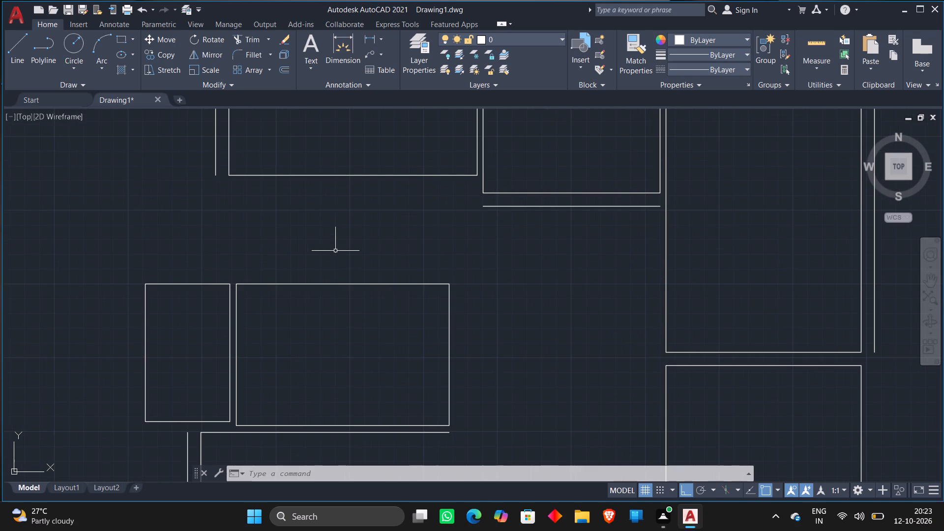
key("o")
key("Return")
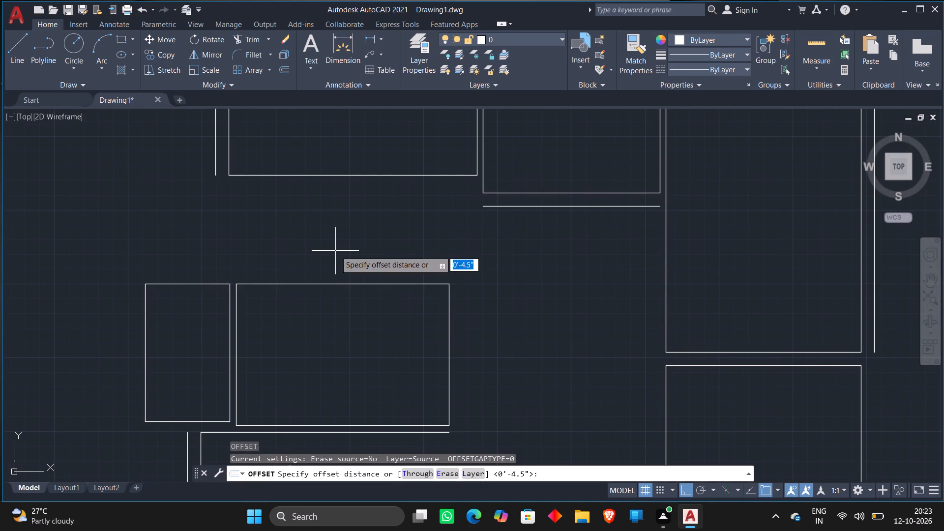
key("Return")
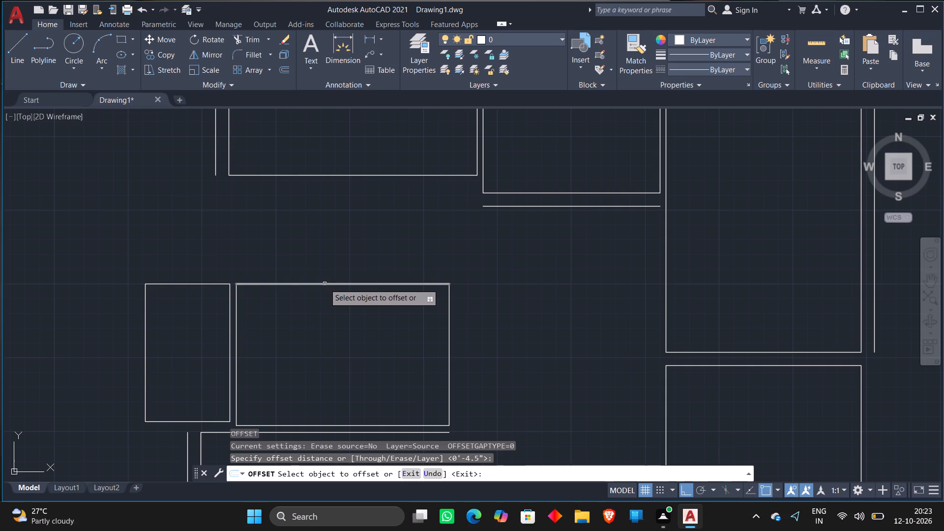
left_click(324, 284)
left_click(321, 268)
left_click(201, 283)
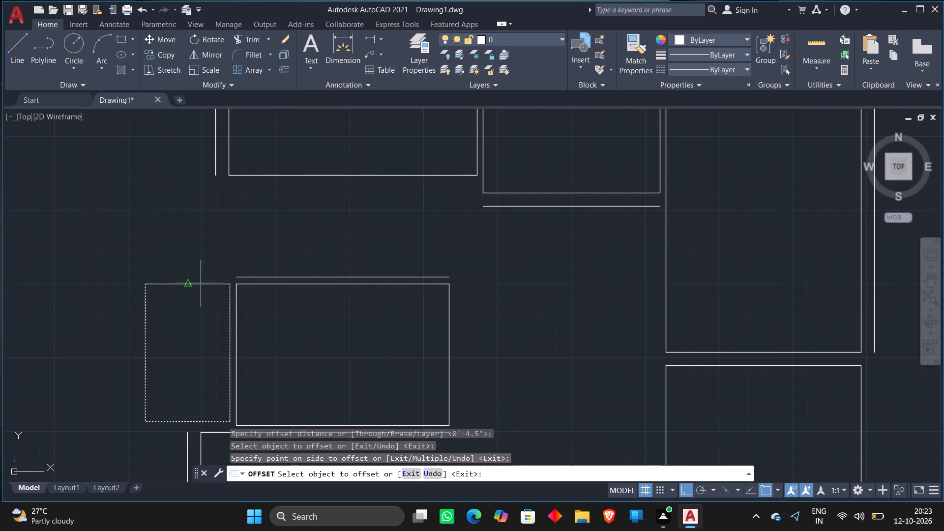
left_click(200, 273)
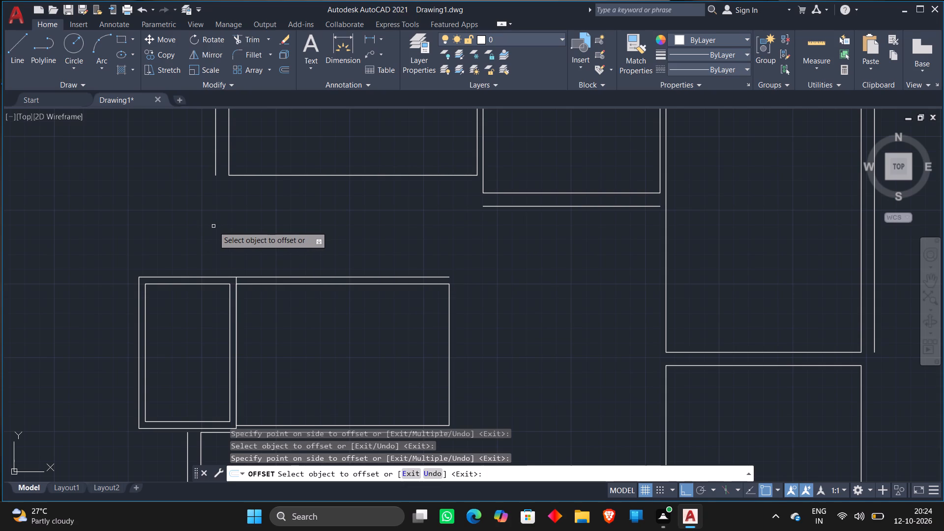
key("Escape")
Extend the outer left wall line of the room above down to the small room's offset top line.
type("EX")
key("space")
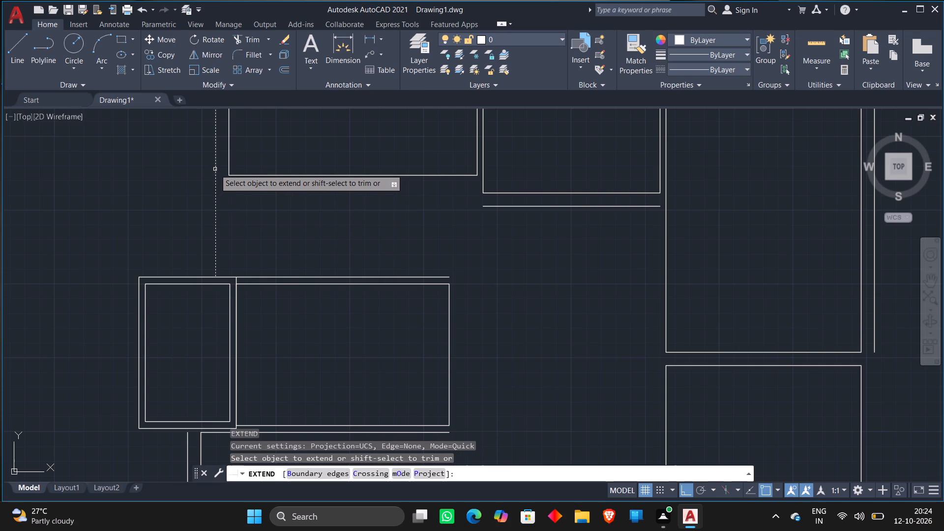
left_click(215, 169)
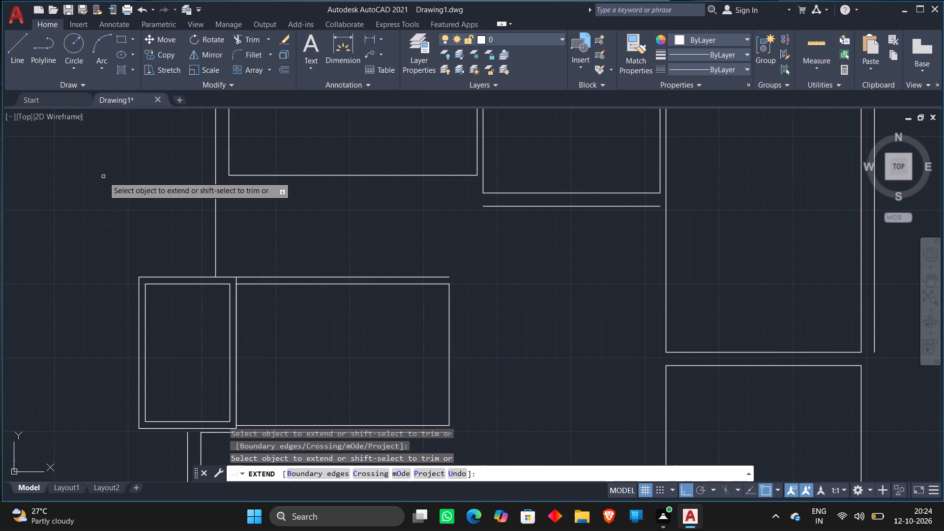
key("Escape")
Trim the small room's offset outline where its right side projects above and below the 12' room's left wall.
type("TR")
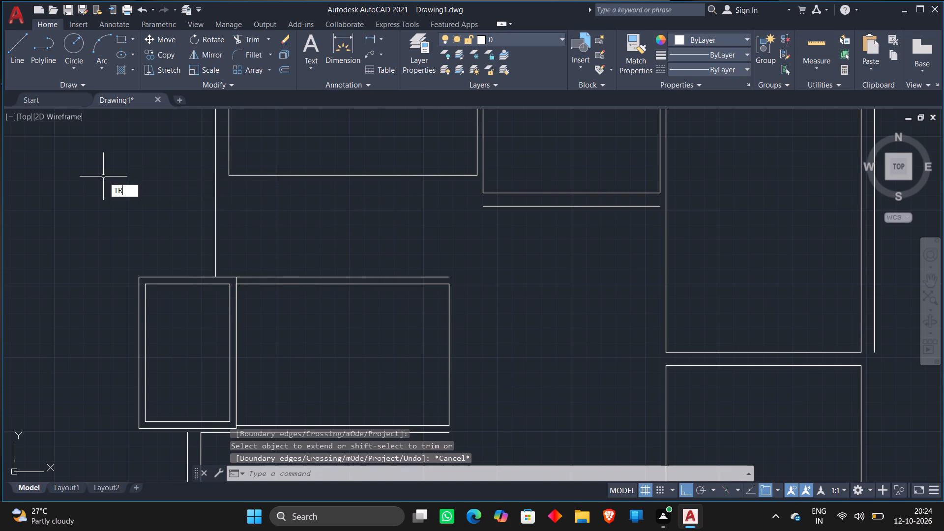
key("space")
scroll(255, 278, "up", 2)
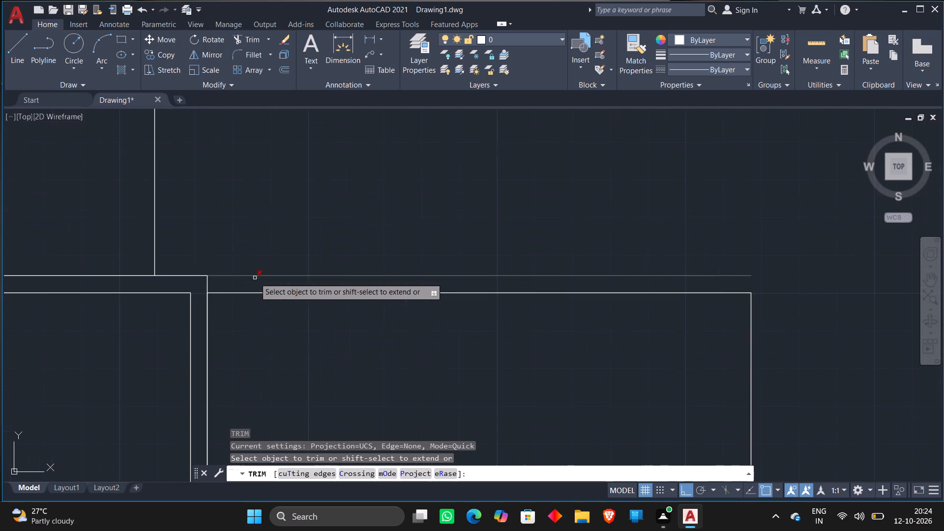
left_click(208, 285)
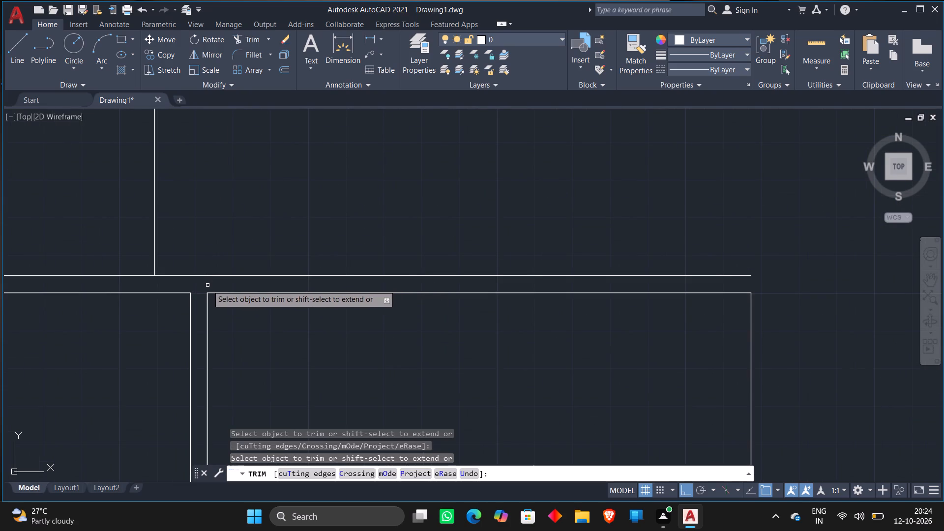
scroll(231, 232, "down", 3)
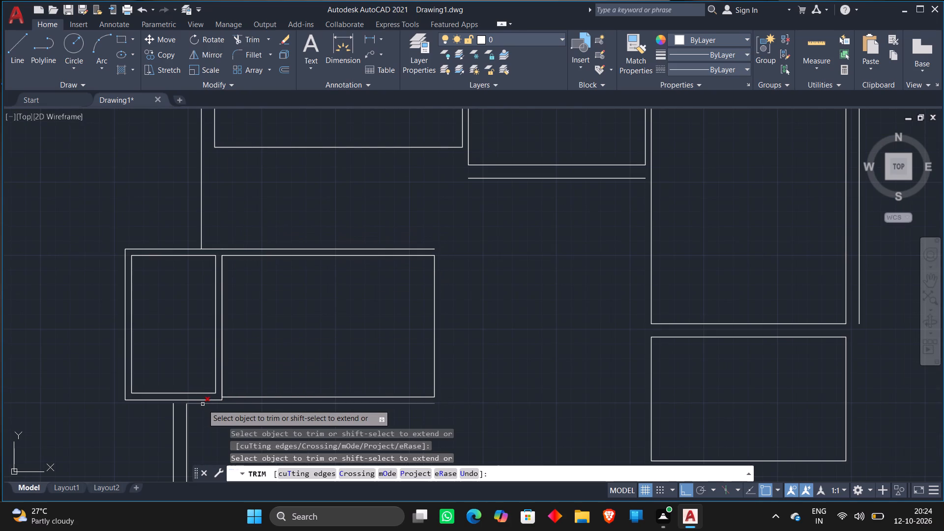
scroll(203, 404, "up", 3)
scroll(166, 383, "down", 2)
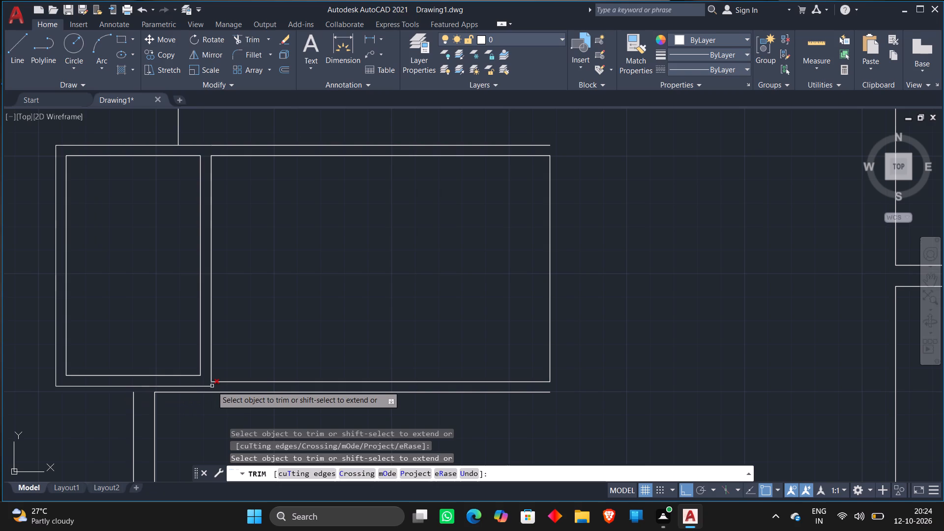
scroll(212, 385, "up", 4)
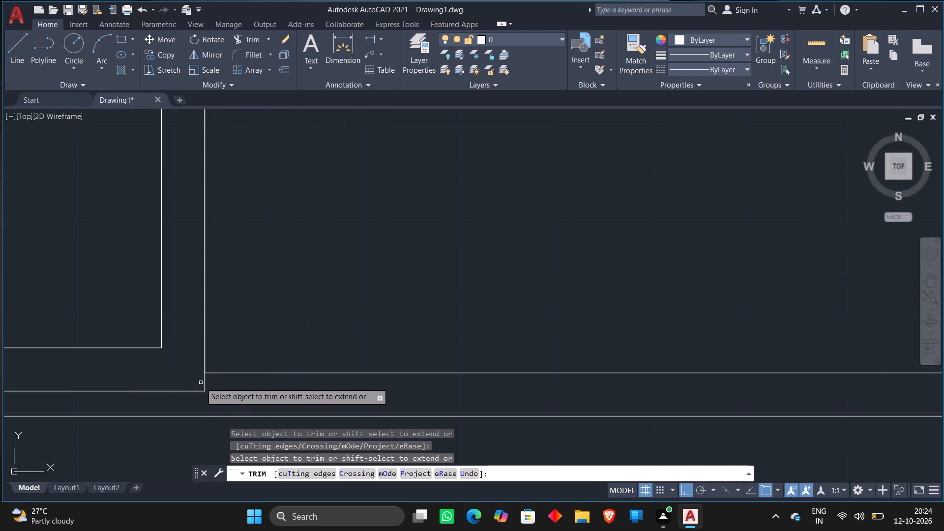
left_click(206, 383)
scroll(177, 380, "down", 2)
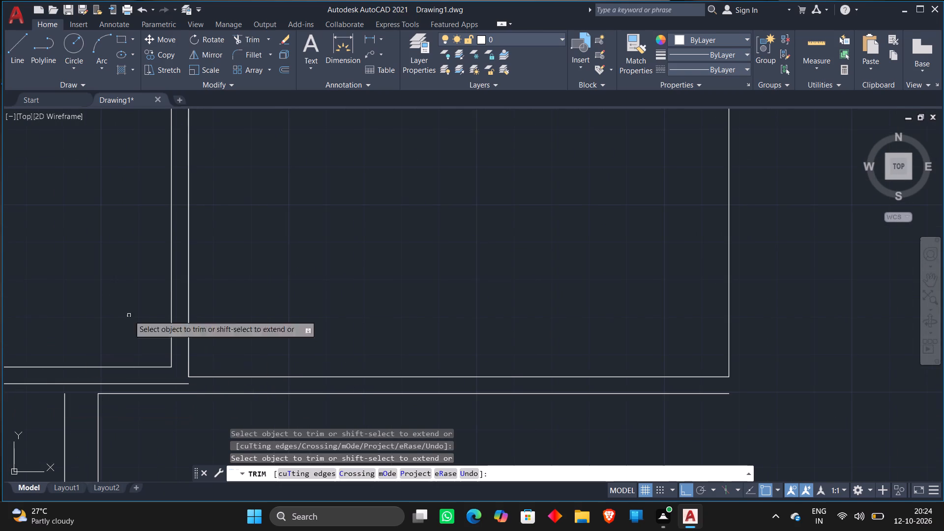
scroll(141, 292, "down", 1)
middle_click_drag(133, 298, 262, 291)
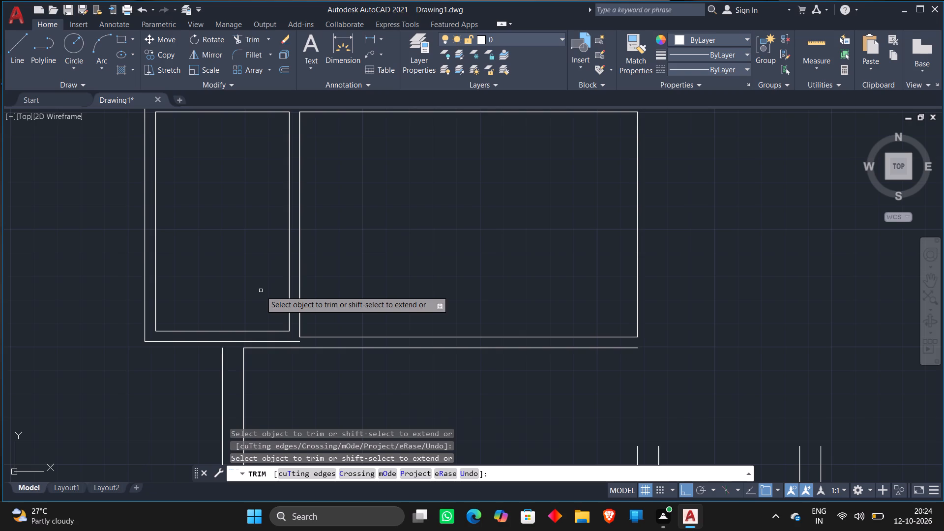
key("Escape")
Extend the lower-left room's outer left line up to the small room's offset outline, and its top line left to that wall line.
type("EX")
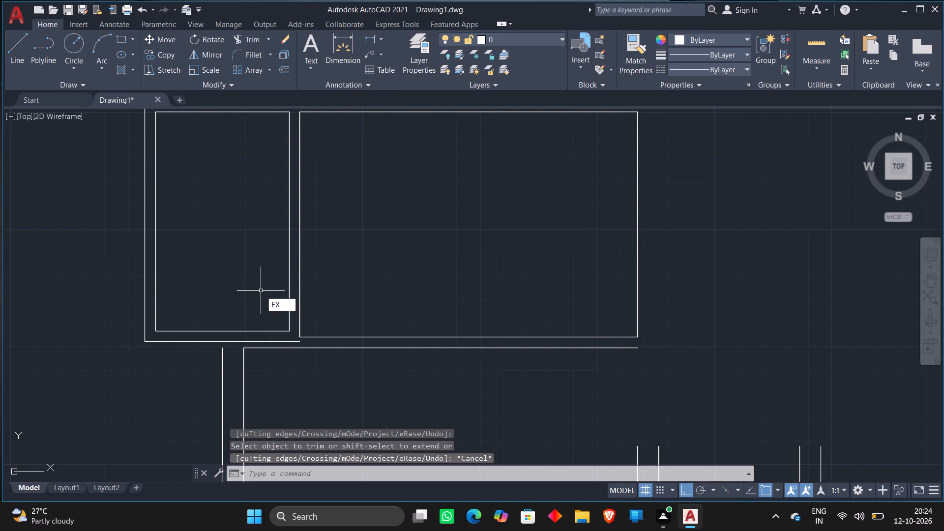
key("space")
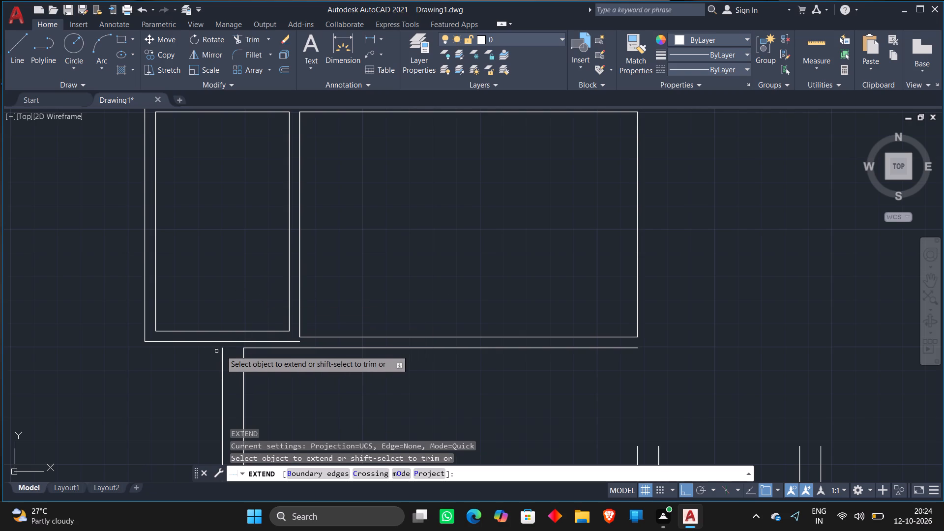
left_click(222, 350)
scroll(230, 345, "up", 3)
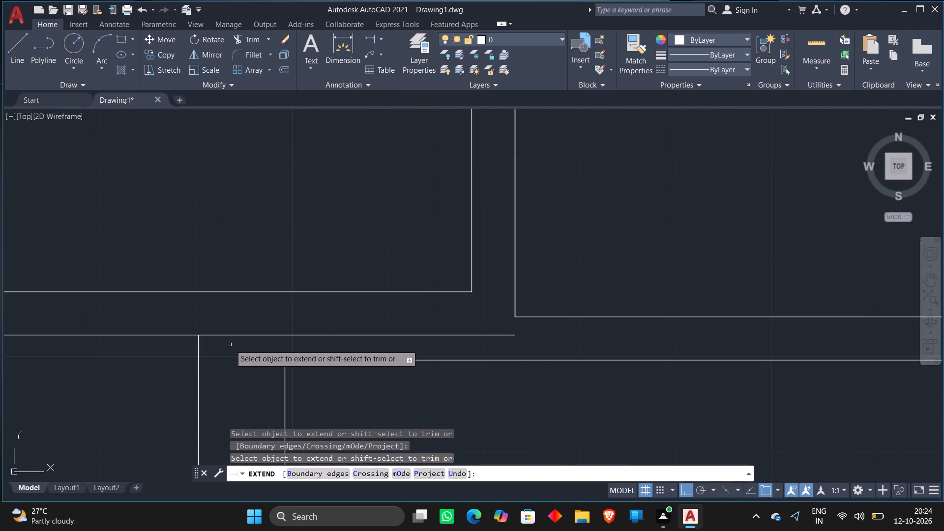
left_click(299, 360)
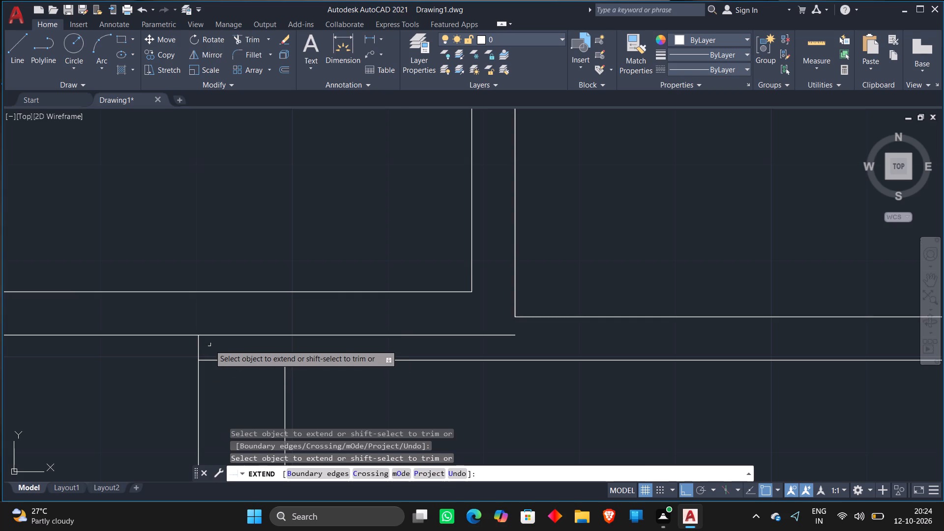
scroll(211, 346, "down", 3)
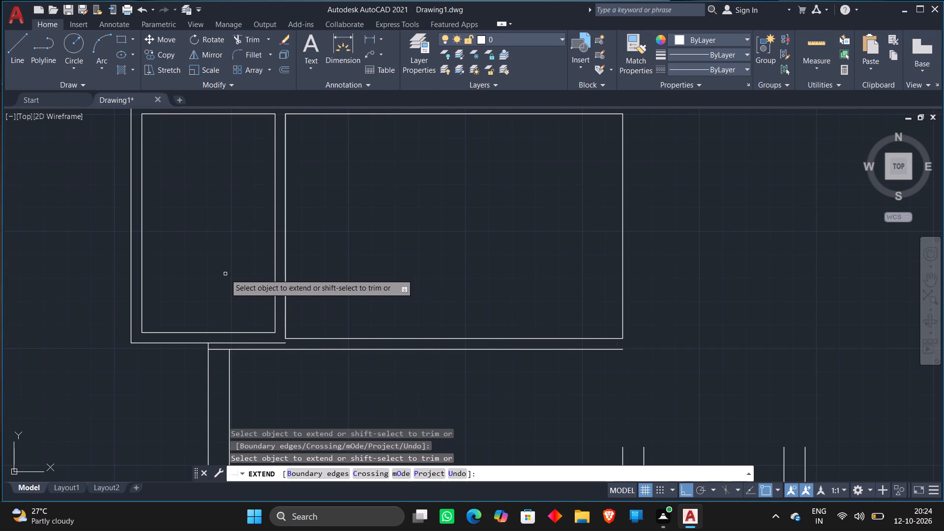
key("Escape")
Trim the small room's offset bottom line beyond the lower-left room's outer wall line, and that room's top line across the wall thickness.
type("TR")
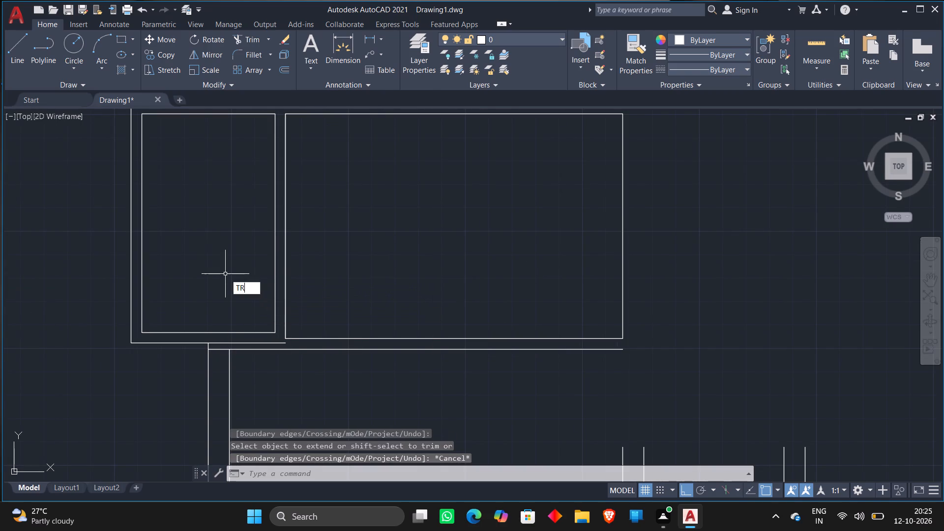
key("space")
left_click(240, 342)
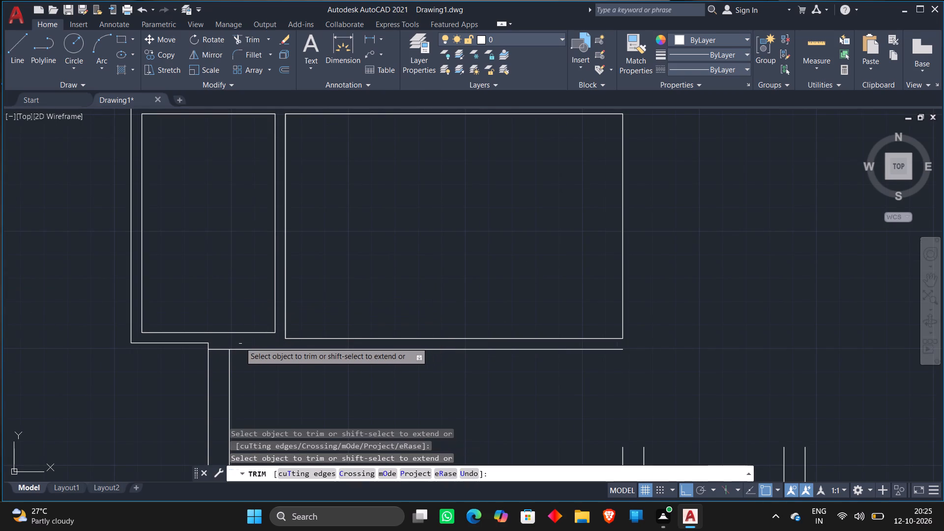
left_click(221, 350)
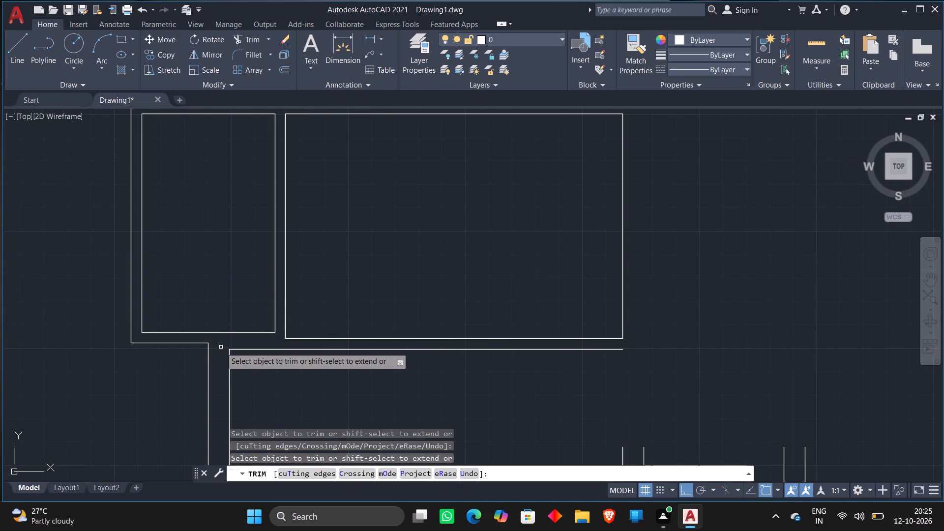
scroll(218, 258, "down", 1)
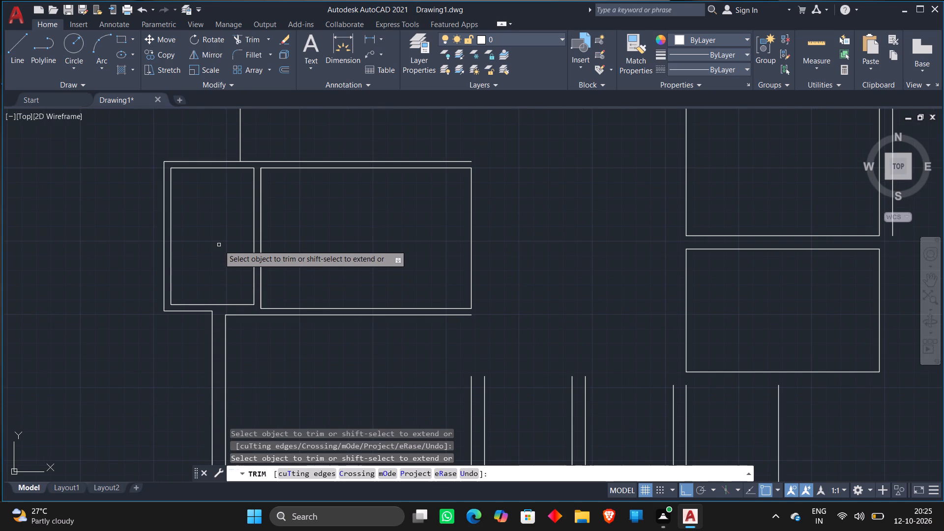
key("Escape")
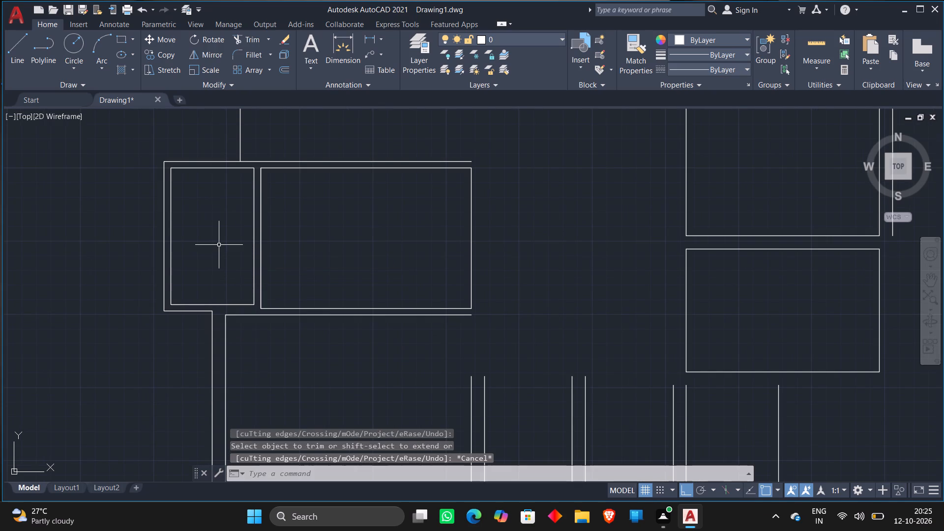
Offset the upper-left room's extended outer left wall line 9" inward, down to the small room's offset top line.
scroll(219, 245, "up", 1)
scroll(345, 235, "down", 2)
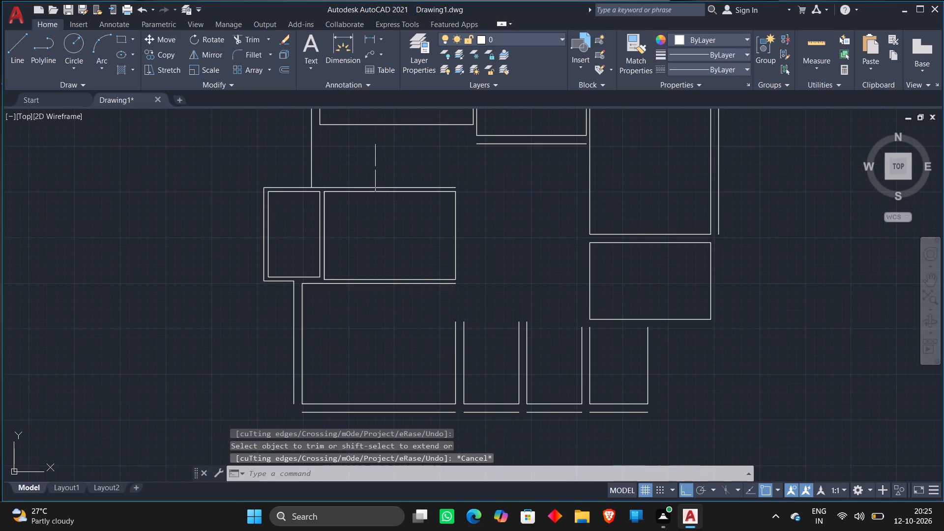
middle_click_drag(375, 169, 378, 261)
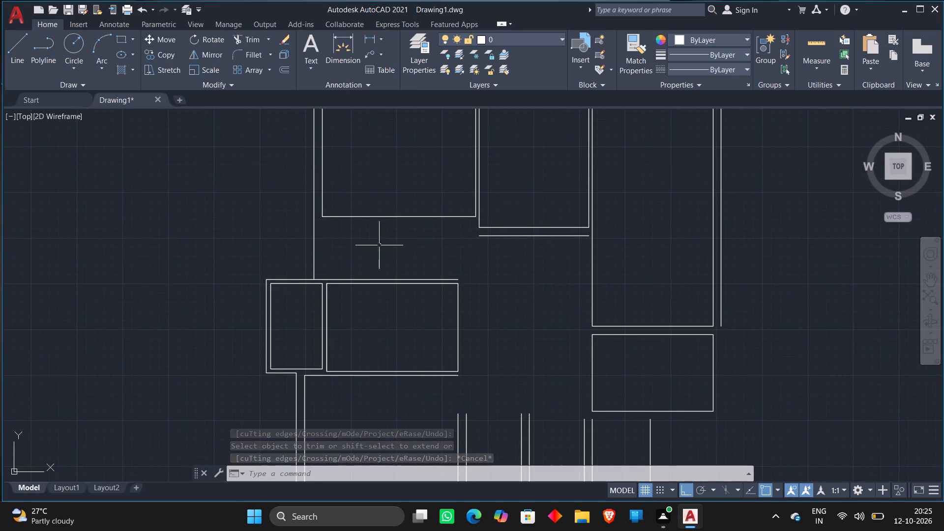
scroll(379, 244, "down", 1)
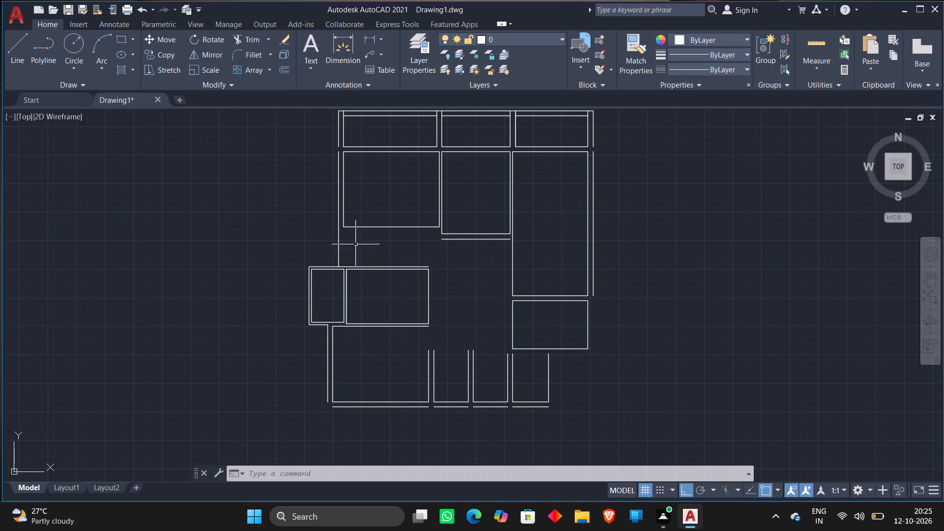
key("o")
key("Return")
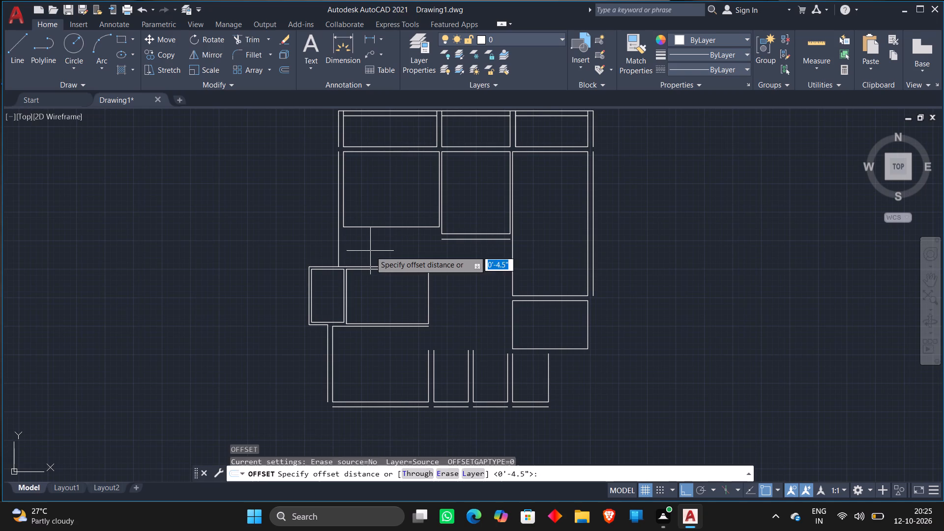
type("9\"")
key("Return")
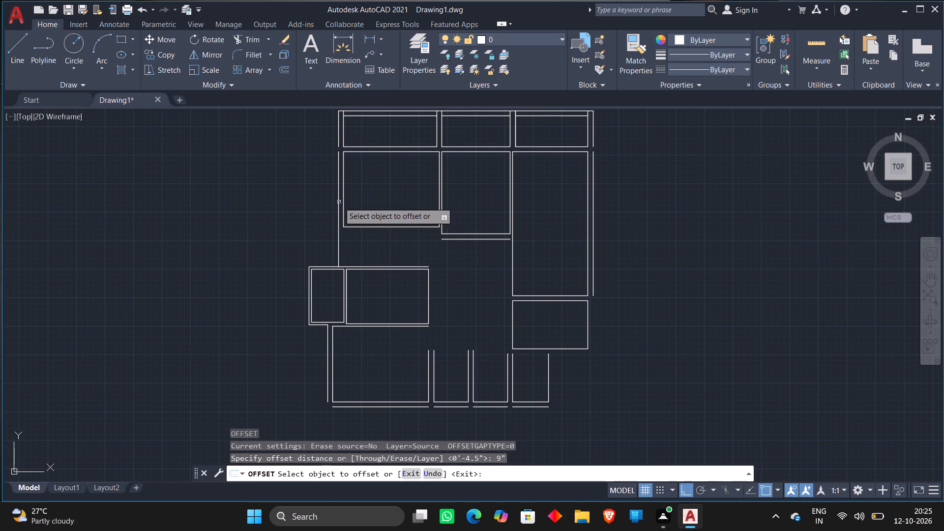
scroll(363, 259, "up", 1)
left_click(324, 251)
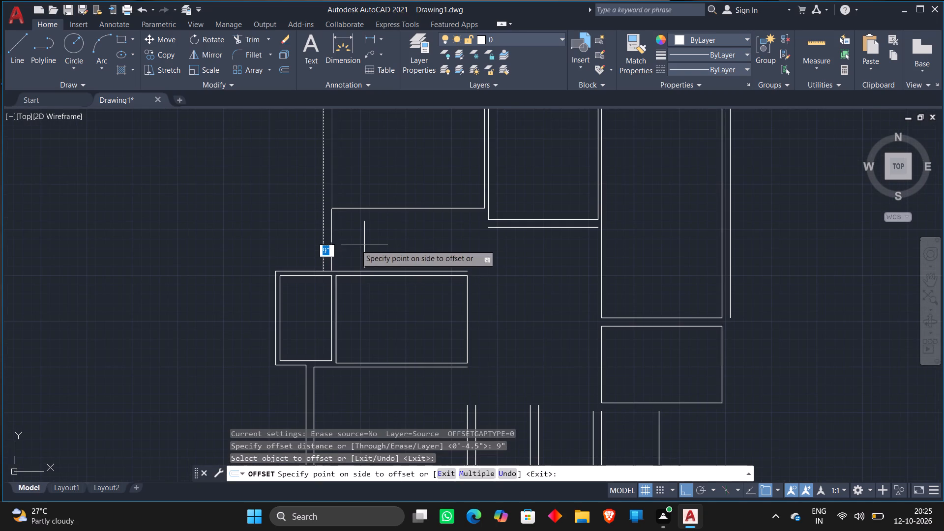
left_click(367, 244)
key("Escape")
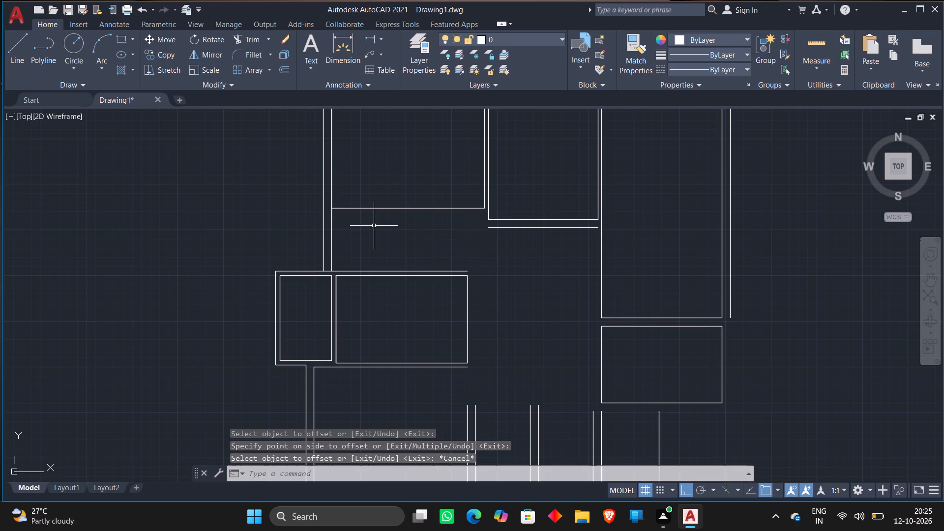
Offset the upper-left room's bottom line downward by 4.5".
key("o")
key("Return")
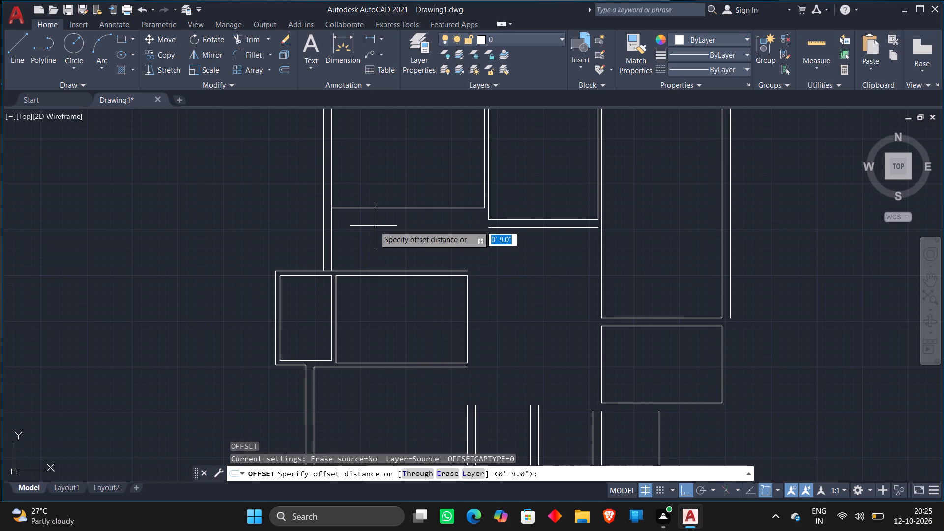
type("4.5\"")
key("Return")
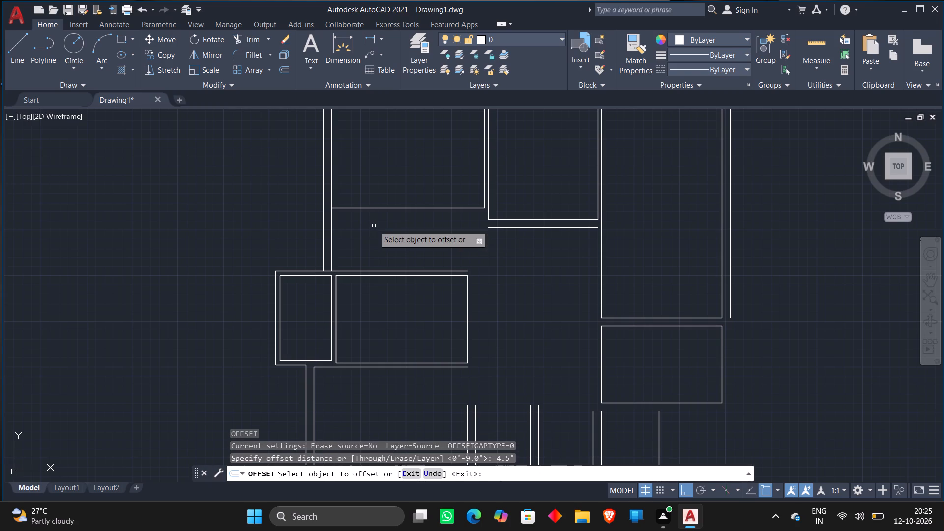
scroll(339, 188, "up", 3)
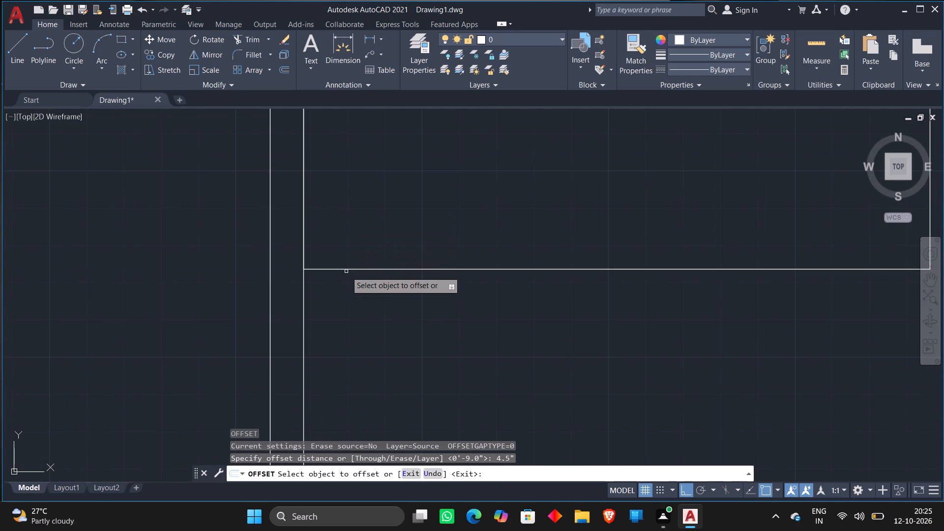
left_click(347, 268)
left_click(357, 345)
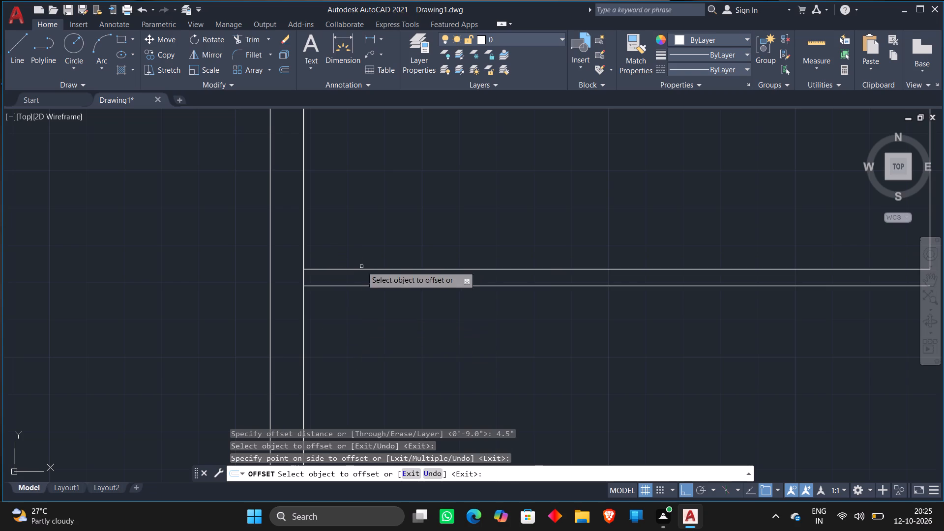
scroll(380, 222, "down", 2)
key("Escape")
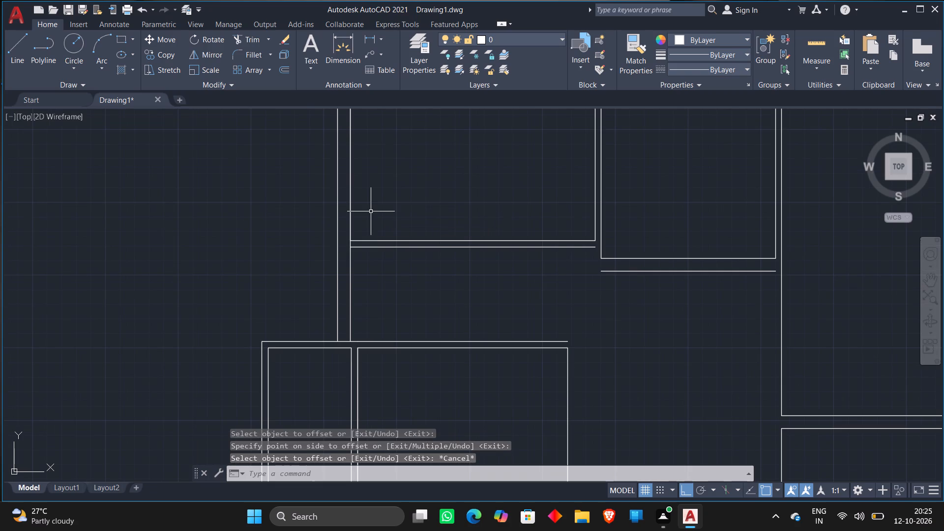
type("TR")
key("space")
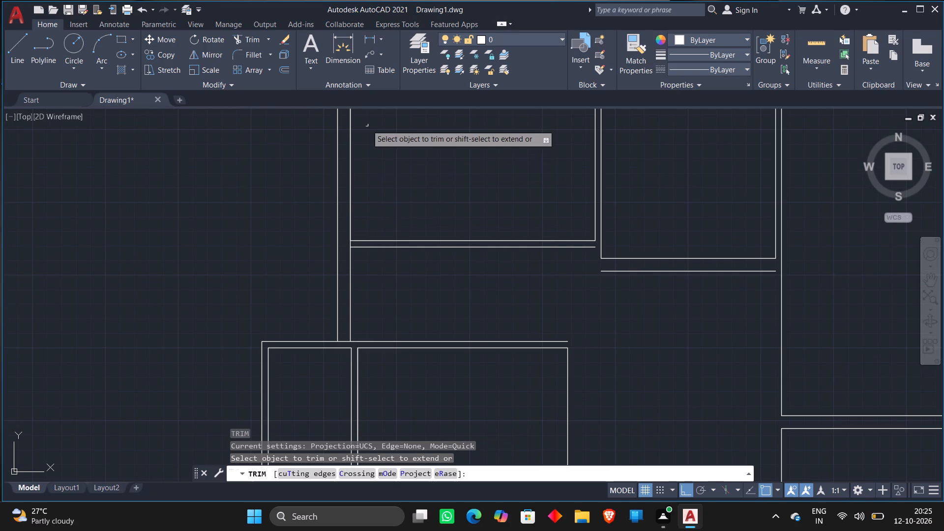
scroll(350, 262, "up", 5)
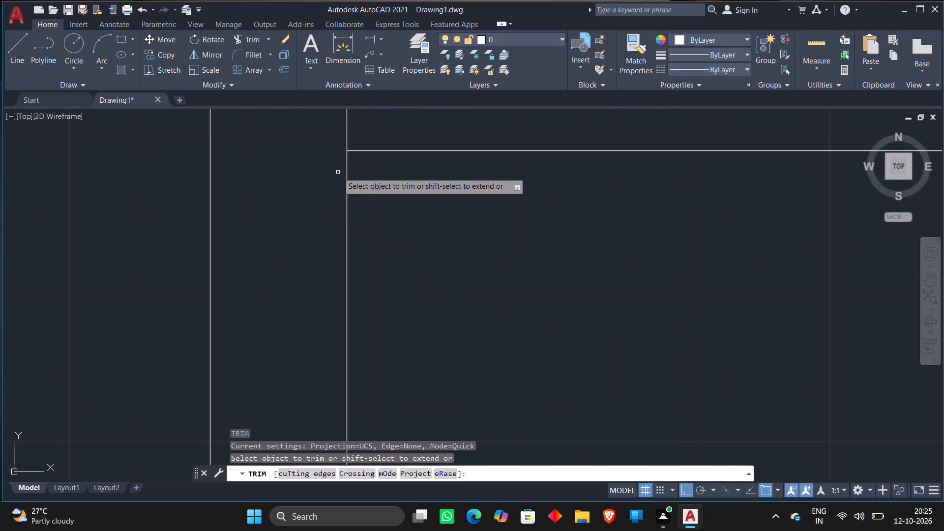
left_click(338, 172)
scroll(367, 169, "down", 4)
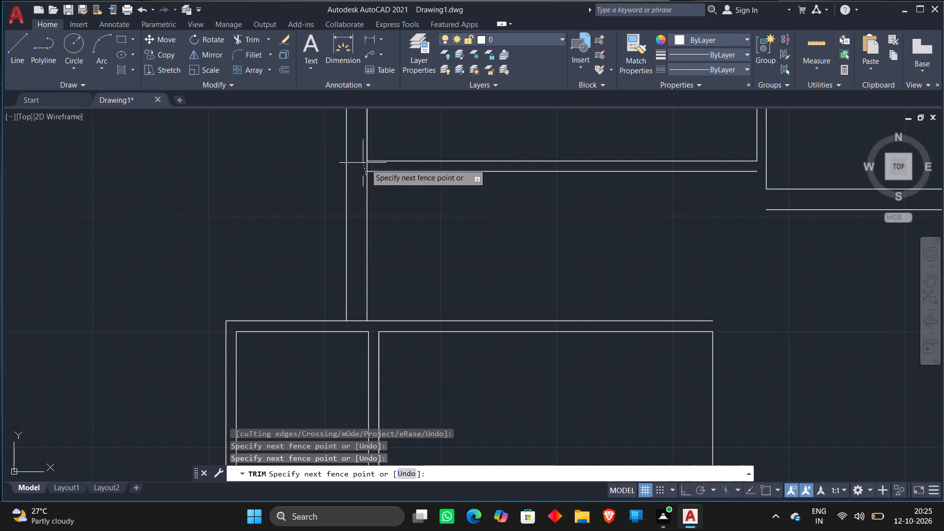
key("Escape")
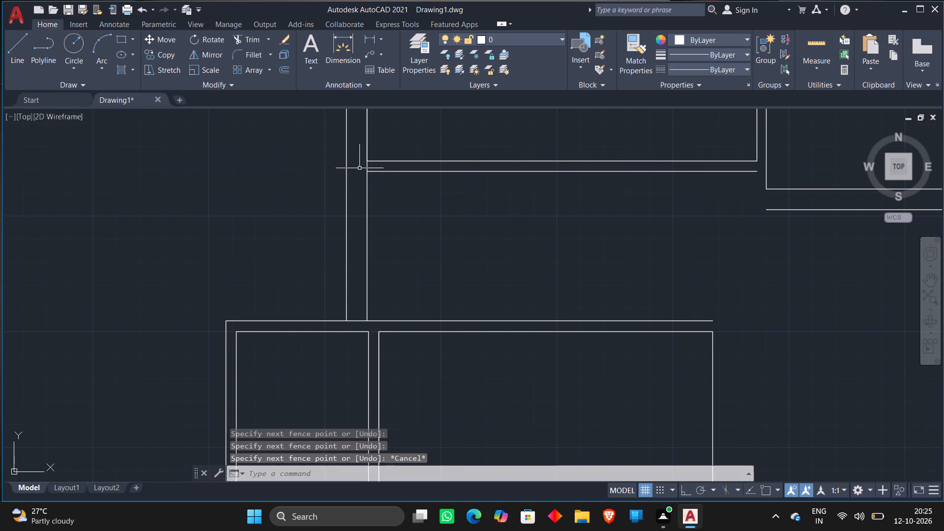
Trim the inner left wall line between the upper-left room's bottom line and its 4.5" offset.
scroll(393, 162, "up", 3)
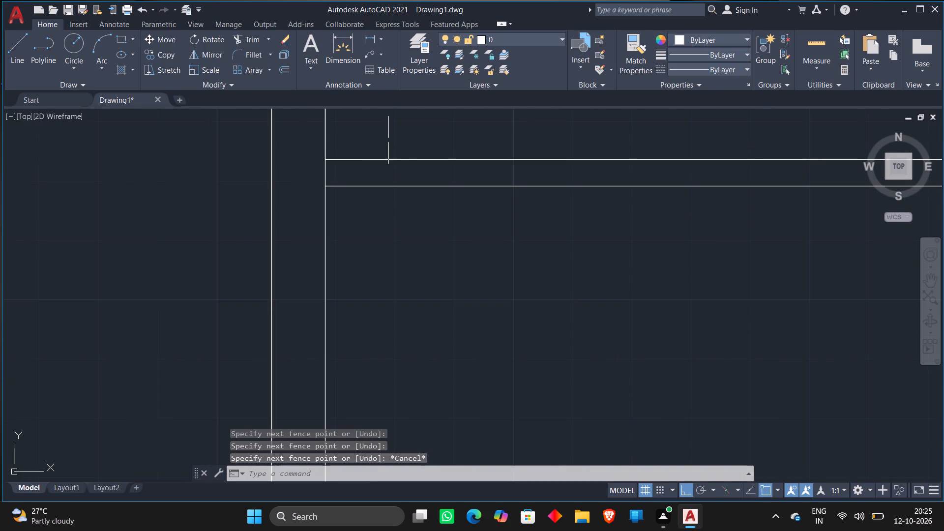
middle_click_drag(388, 141, 385, 190)
scroll(384, 182, "up", 1)
type("TR")
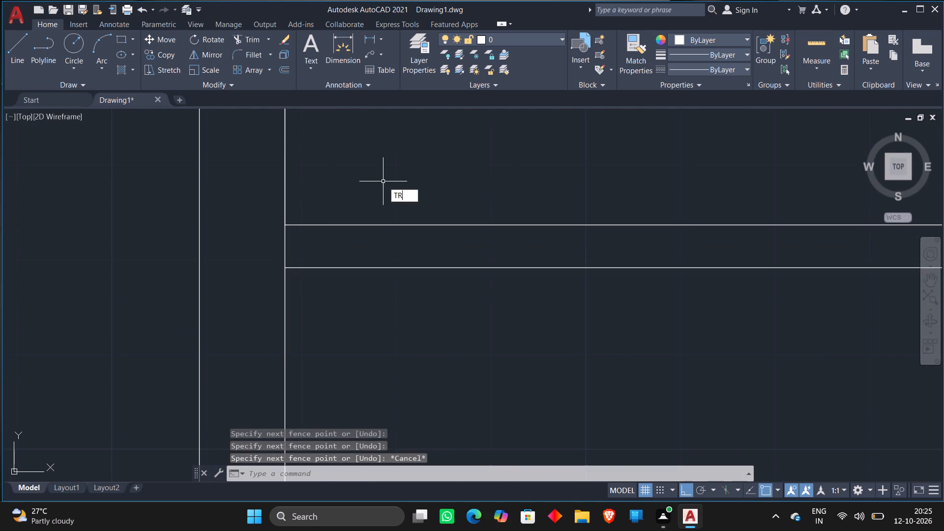
key("space")
left_click(269, 245)
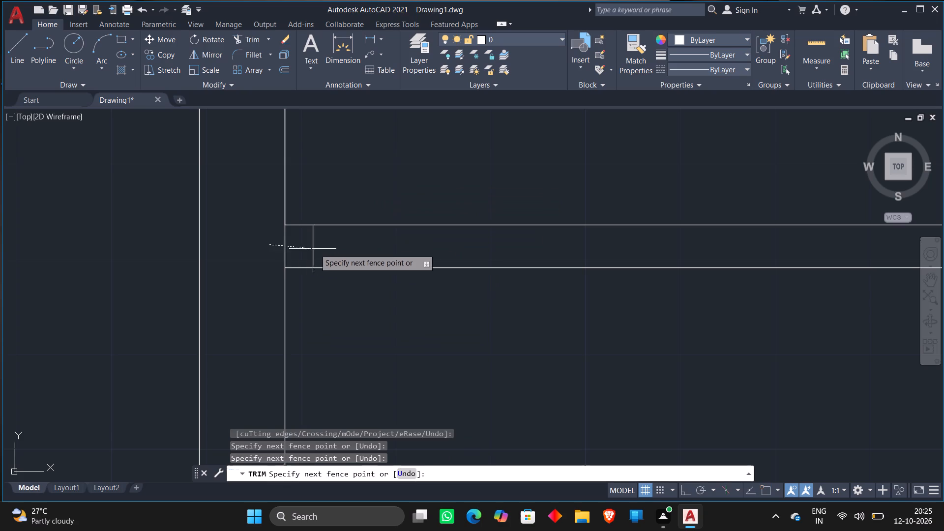
left_click(316, 249)
key("Escape")
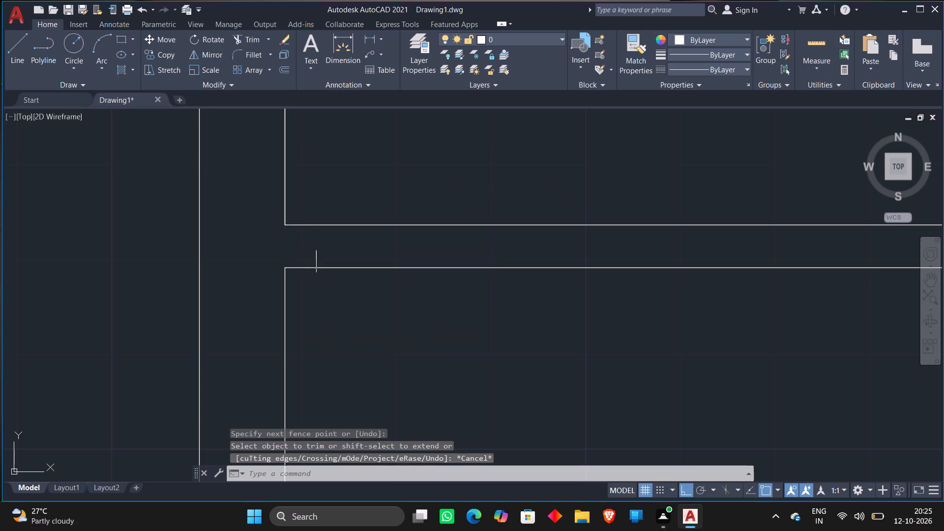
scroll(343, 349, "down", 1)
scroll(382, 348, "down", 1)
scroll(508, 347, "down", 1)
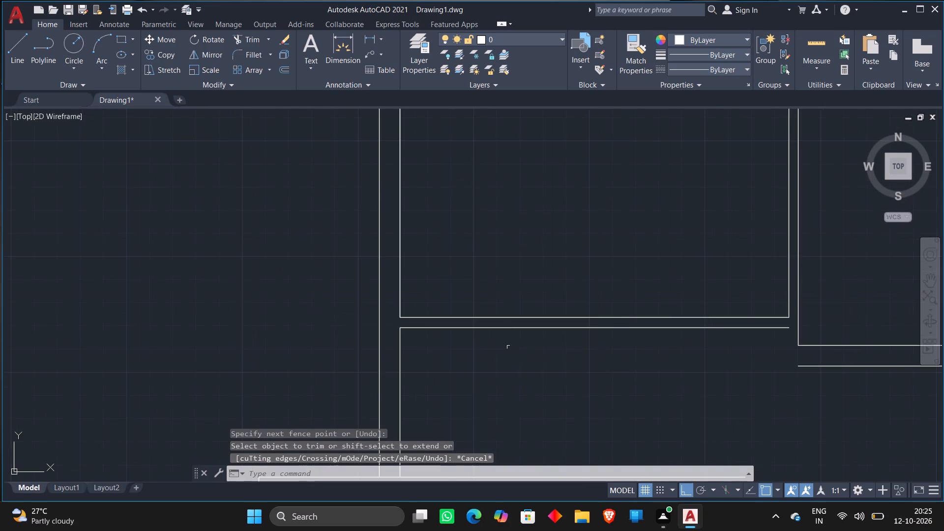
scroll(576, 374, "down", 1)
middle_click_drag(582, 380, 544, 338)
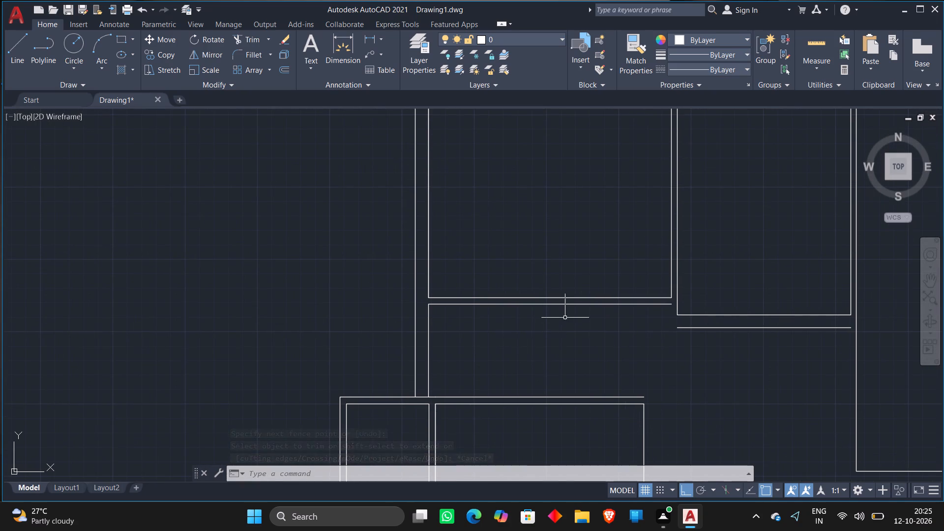
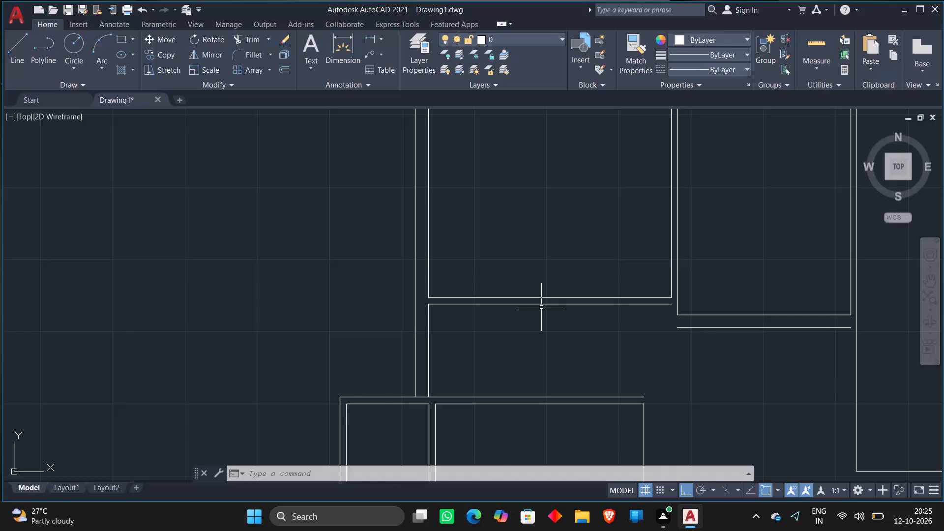
Trim the lower rooms' offset top line between the two lines of the 9" left wall coming down from the upper-left room.
scroll(512, 234, "down", 1)
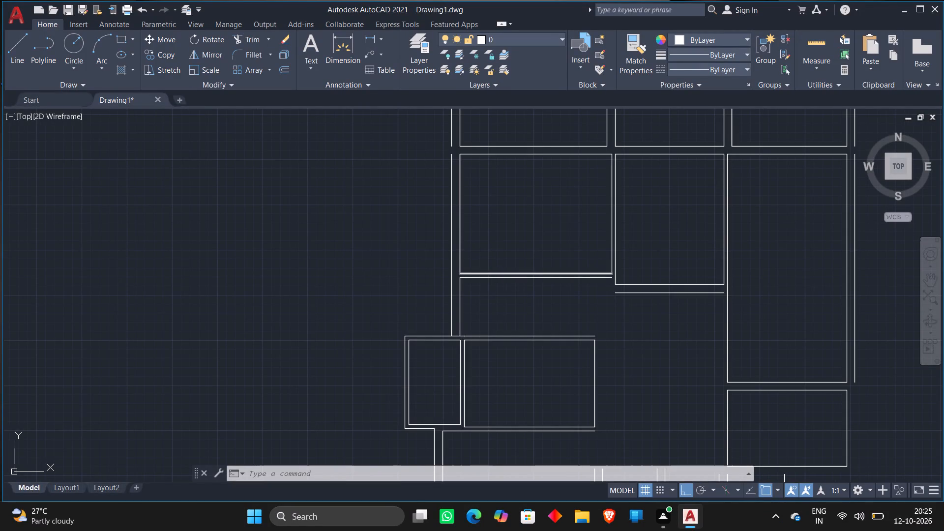
type("TR")
key("space")
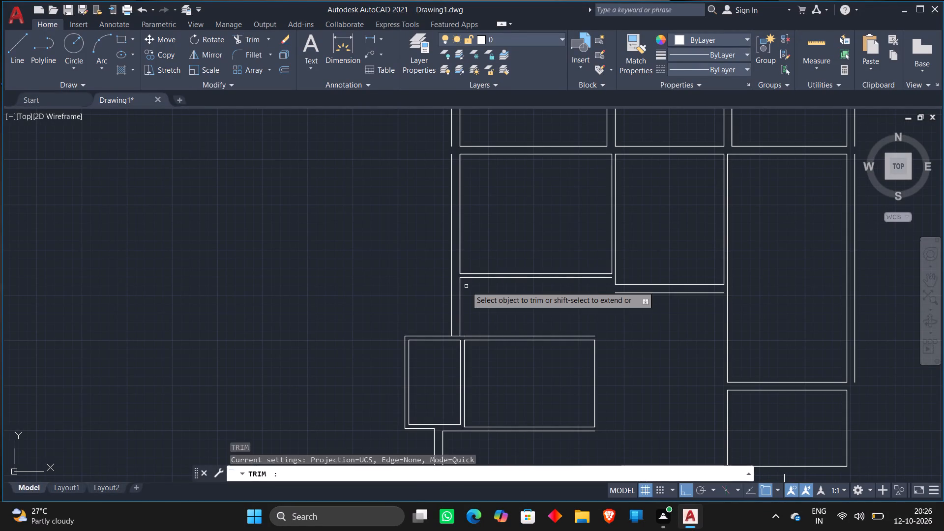
scroll(460, 335, "up", 4)
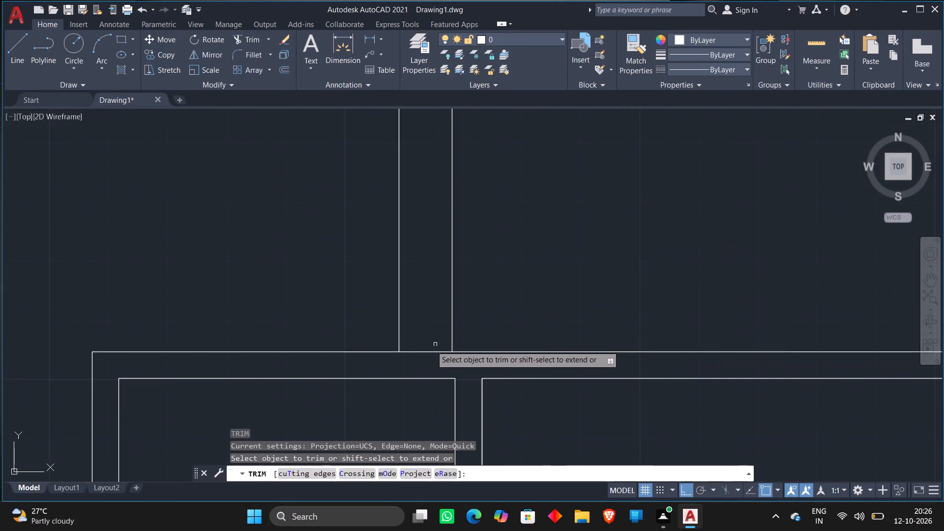
left_click(421, 351)
scroll(427, 337, "down", 2)
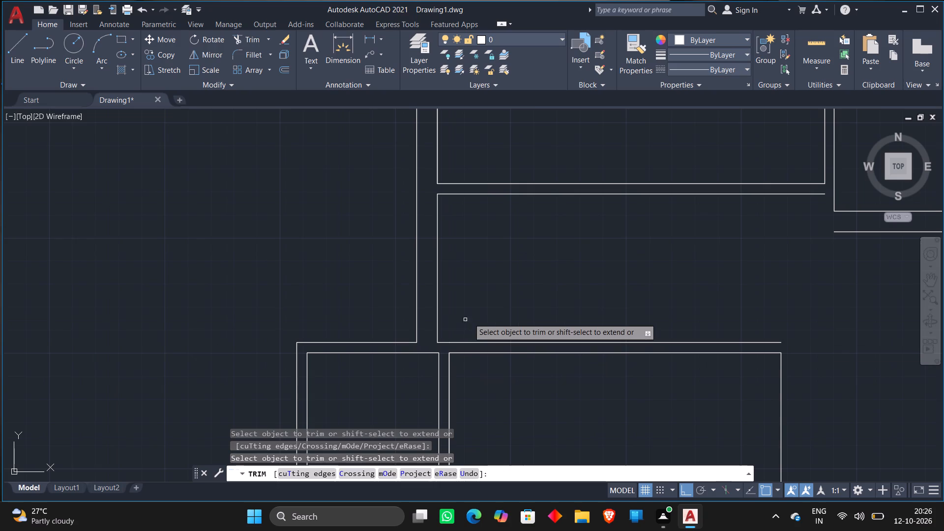
key("Escape")
Offset the inner left wall line below the upper-left room 10' to the right to set the middle room's width.
key("o")
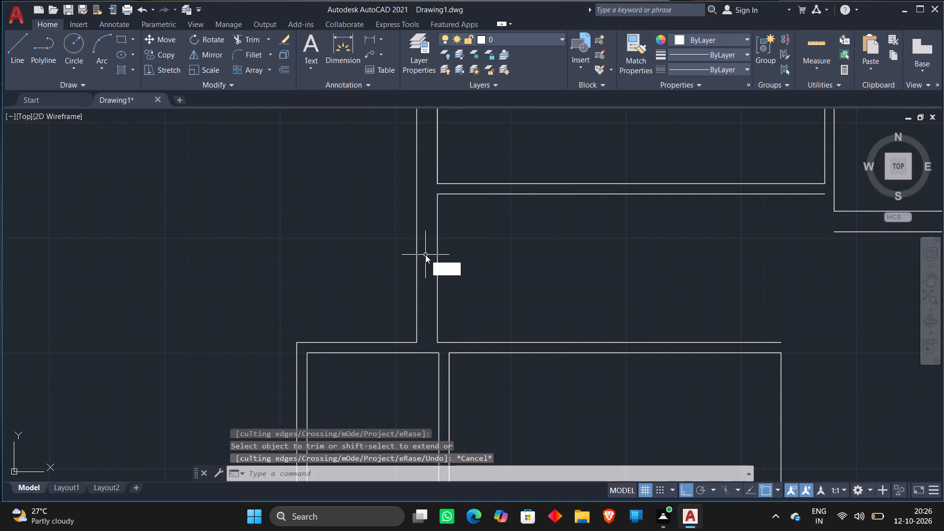
key("Return")
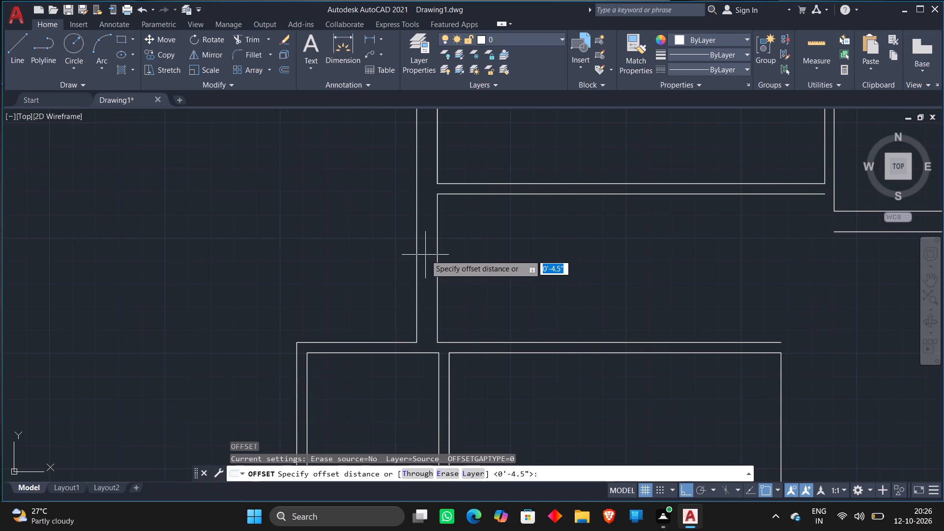
type("10'")
key("Return")
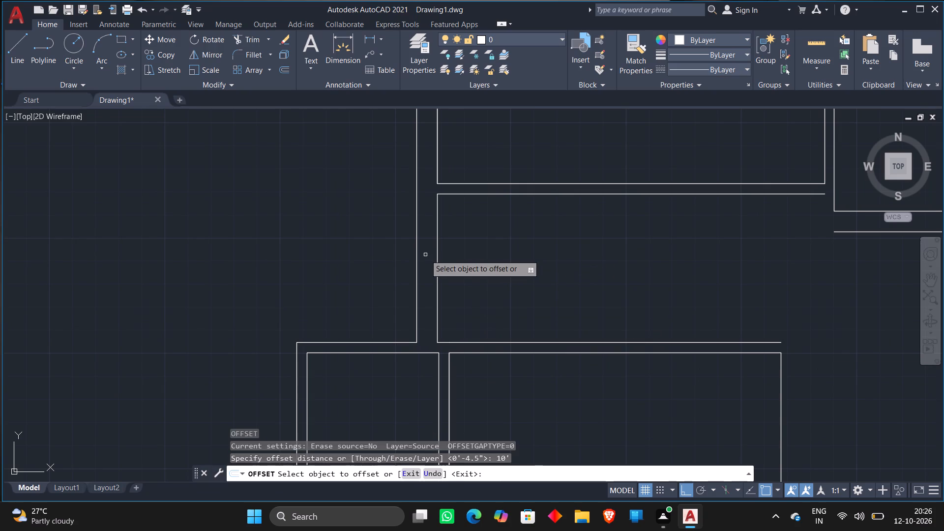
left_click(437, 276)
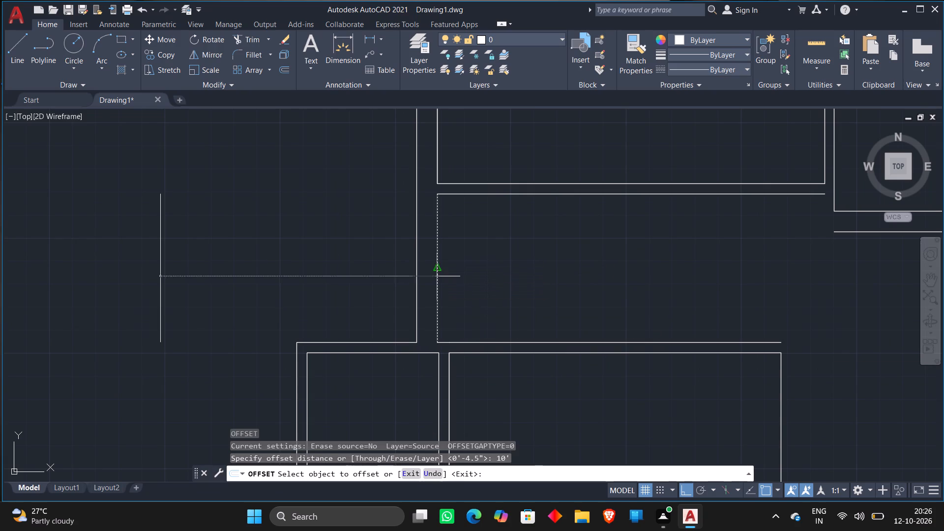
left_click(802, 269)
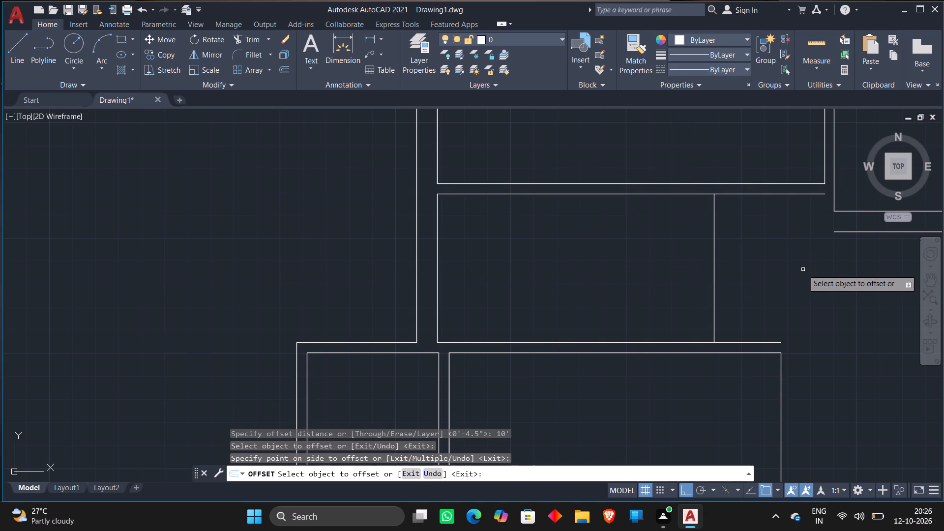
key("Escape")
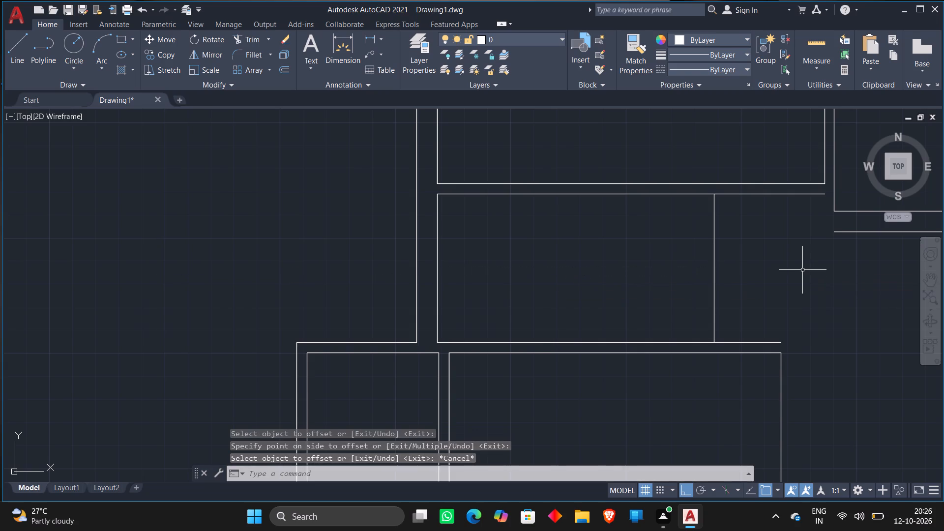
Offset the middle room's new right wall line 9" outward to the right.
key("o")
key("Return")
type("9\"")
key("Return")
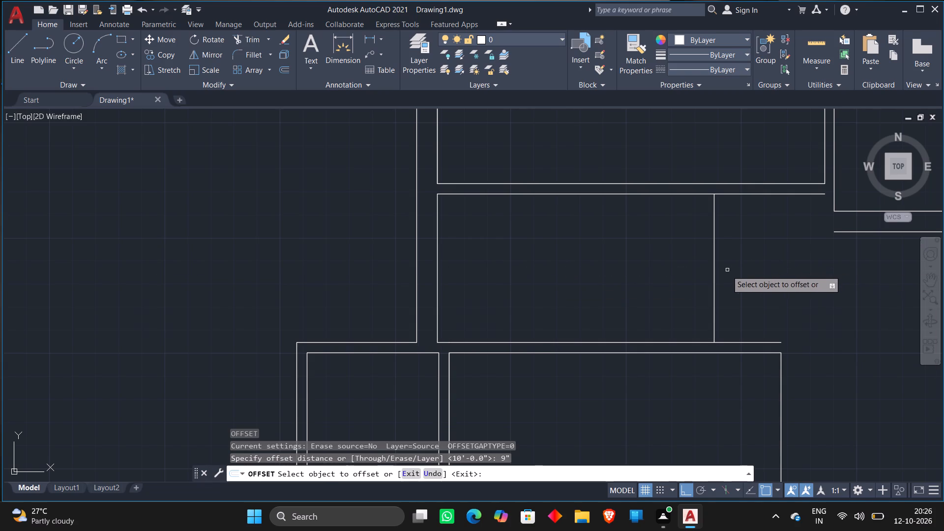
left_click(715, 285)
left_click(767, 272)
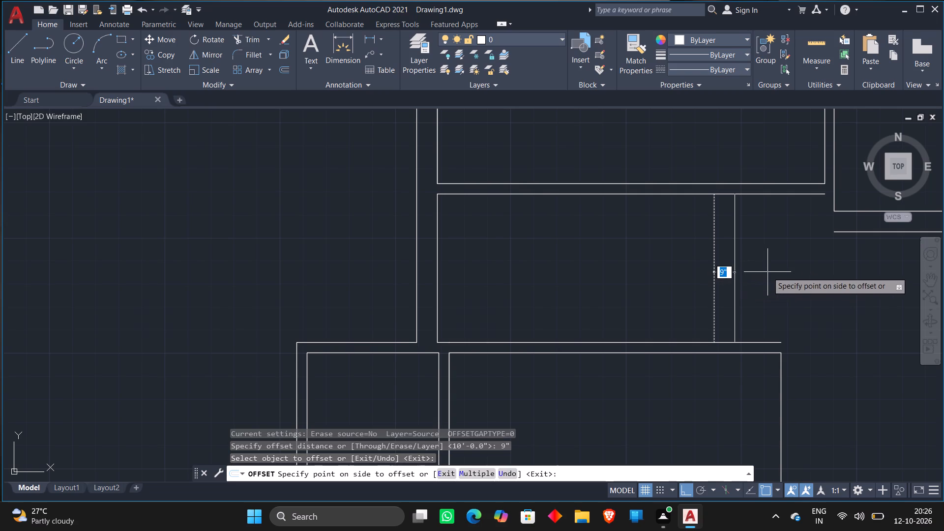
key("Escape")
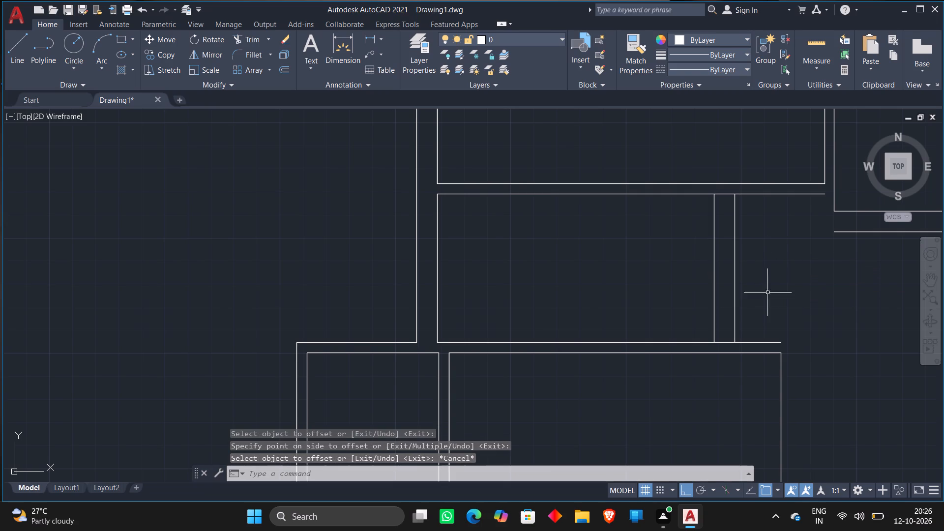
Trim the middle room's top and bottom lines across its 9" right wall and beyond the wall's outer line.
type("TR")
key("space")
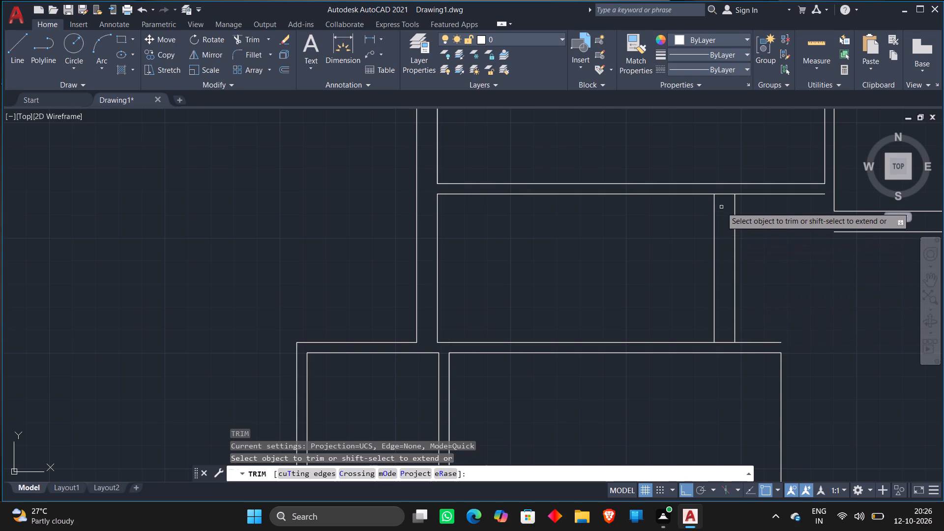
left_click(723, 195)
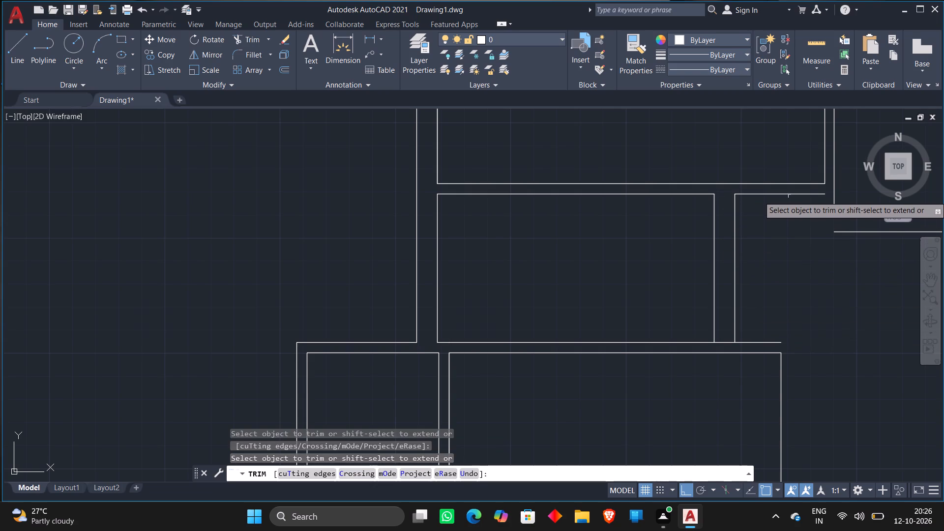
left_click(786, 195)
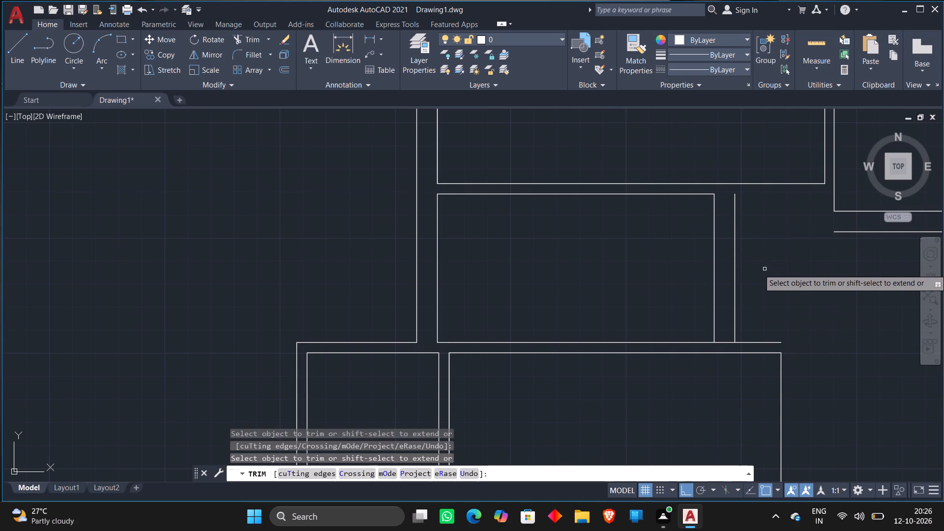
left_click(757, 341)
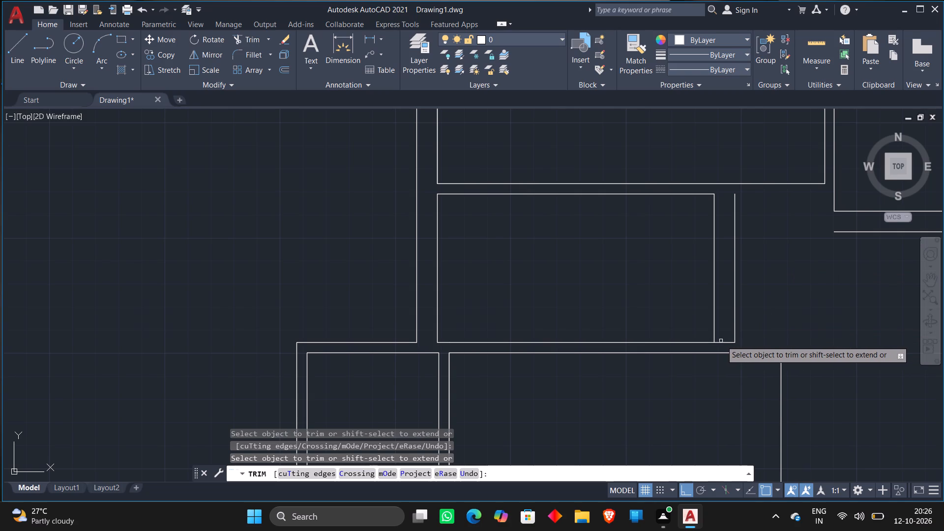
left_click(722, 341)
key("Escape")
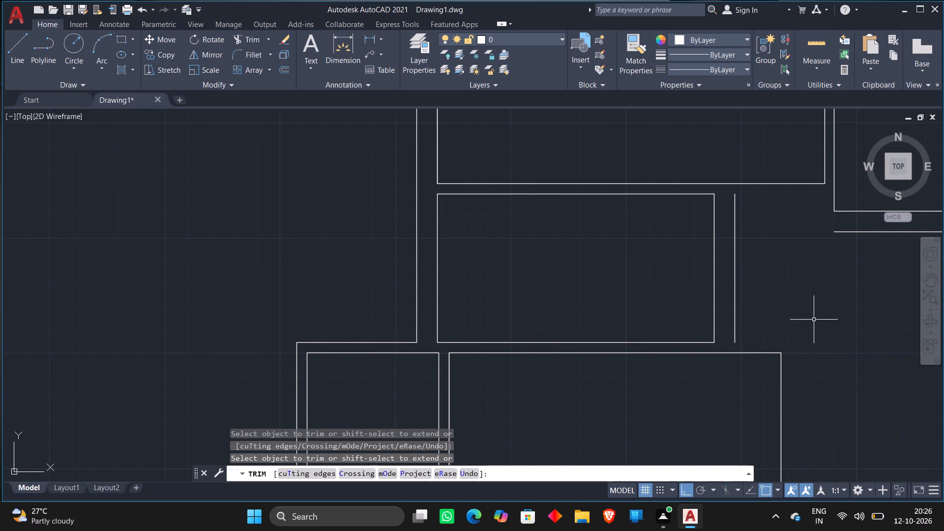
Extend the middle room's top line to the outer line of its 9" right wall.
type("EX")
key("space")
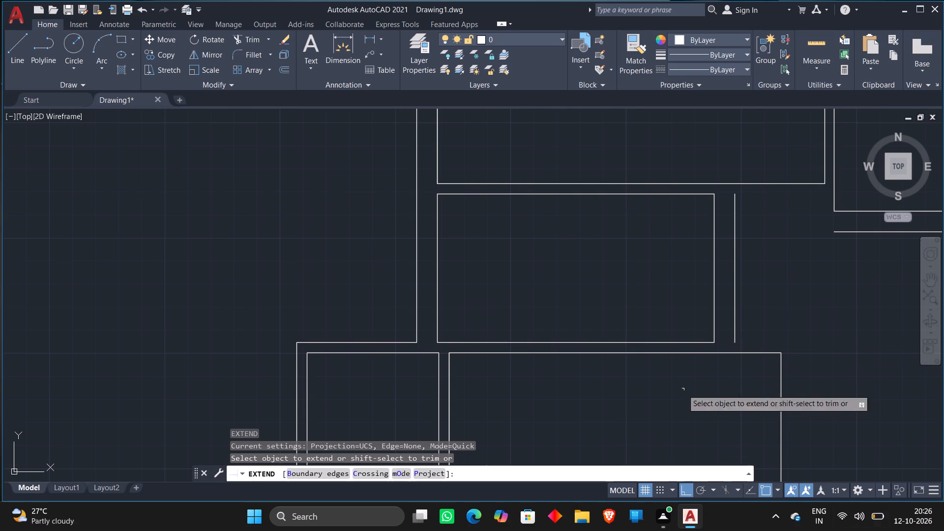
left_click(708, 192)
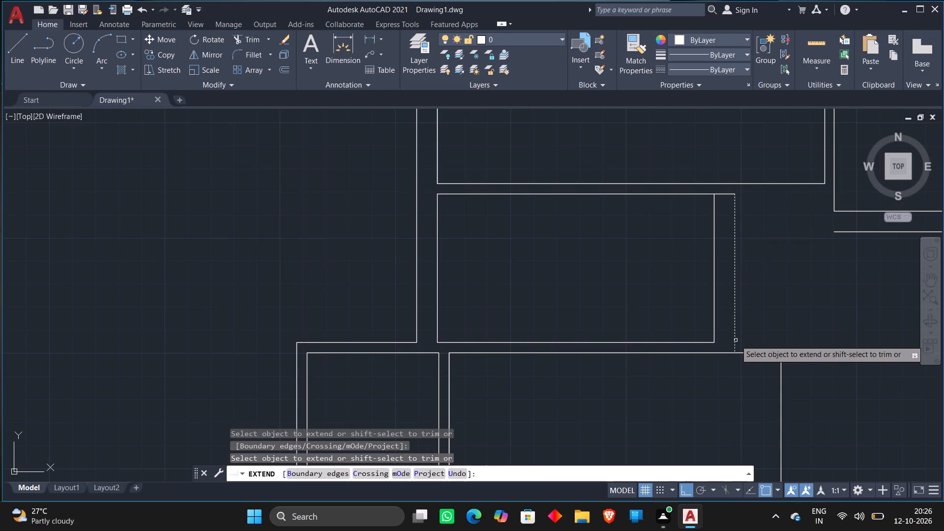
scroll(806, 328, "down", 1)
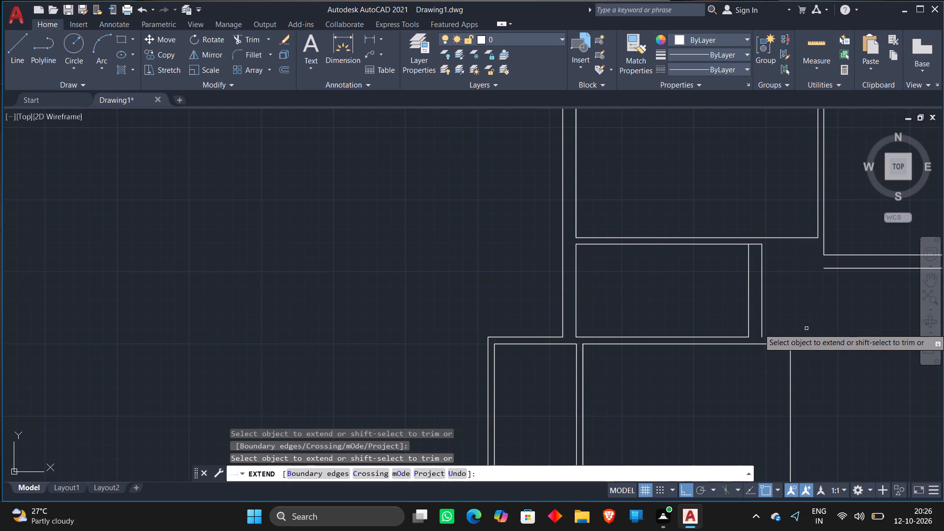
key("Escape")
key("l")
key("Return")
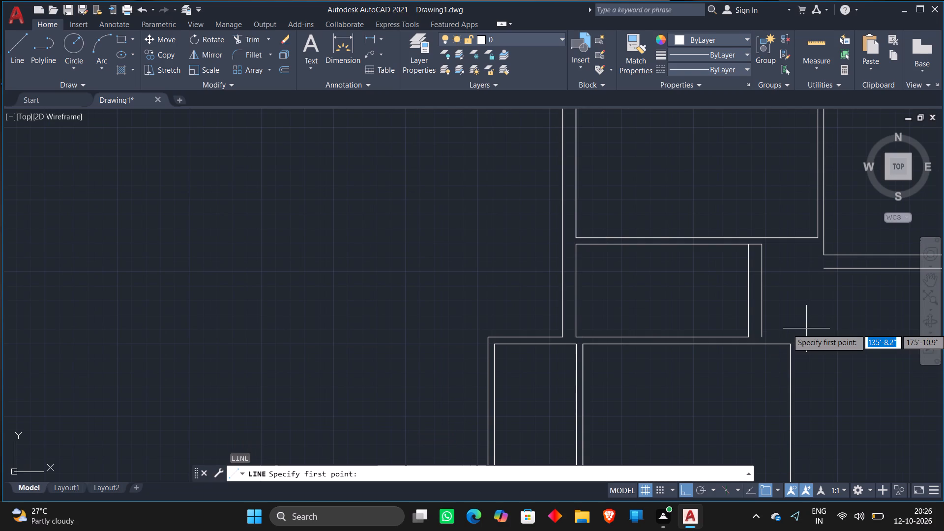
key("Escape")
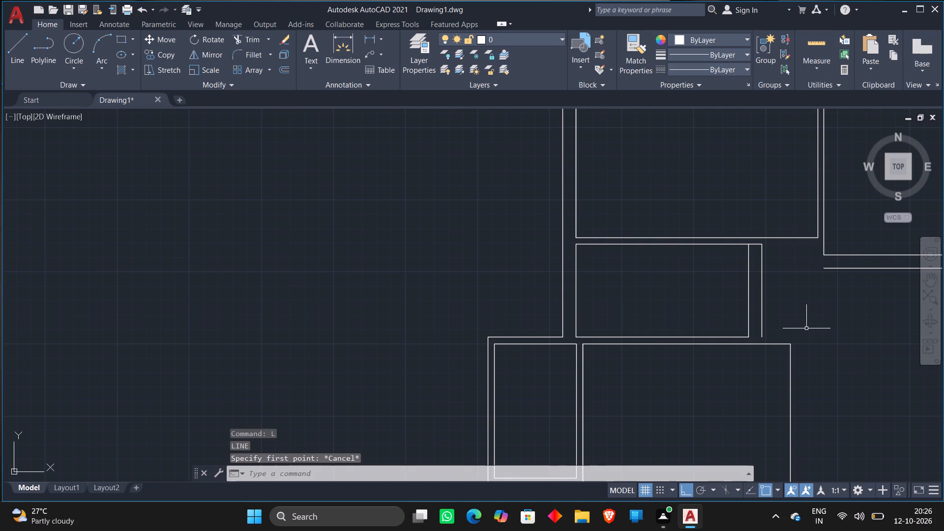
Draw a horizontal line from the bottom end of the middle room's outer right wall line to beyond the lower room's right wall line.
key("l")
key("Return")
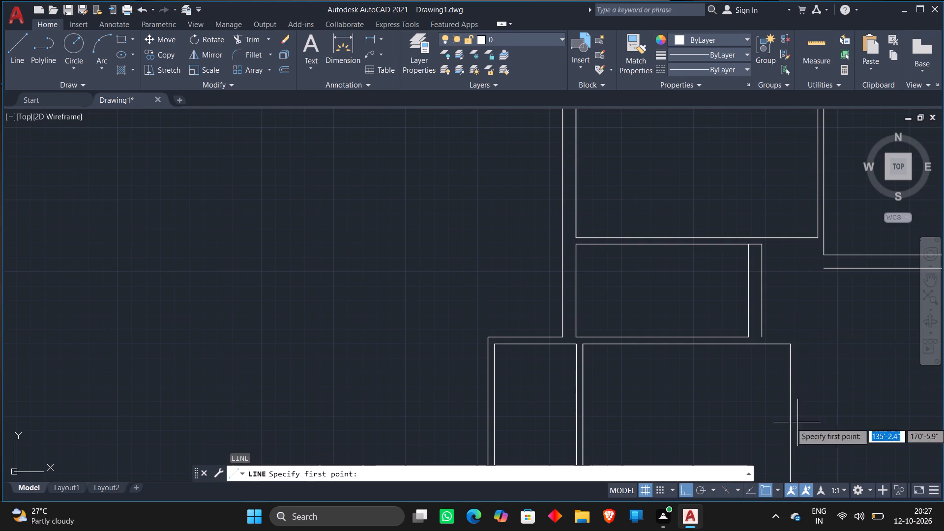
left_click(765, 337)
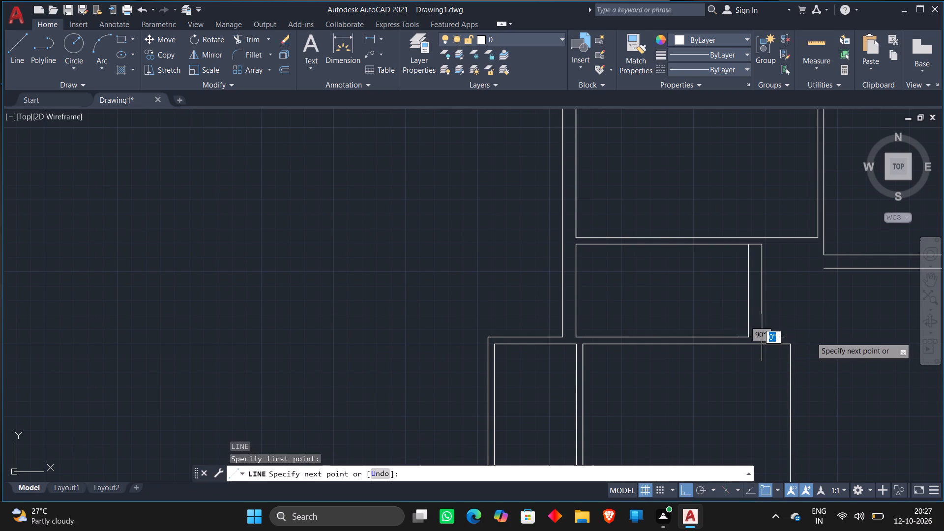
left_click(815, 335)
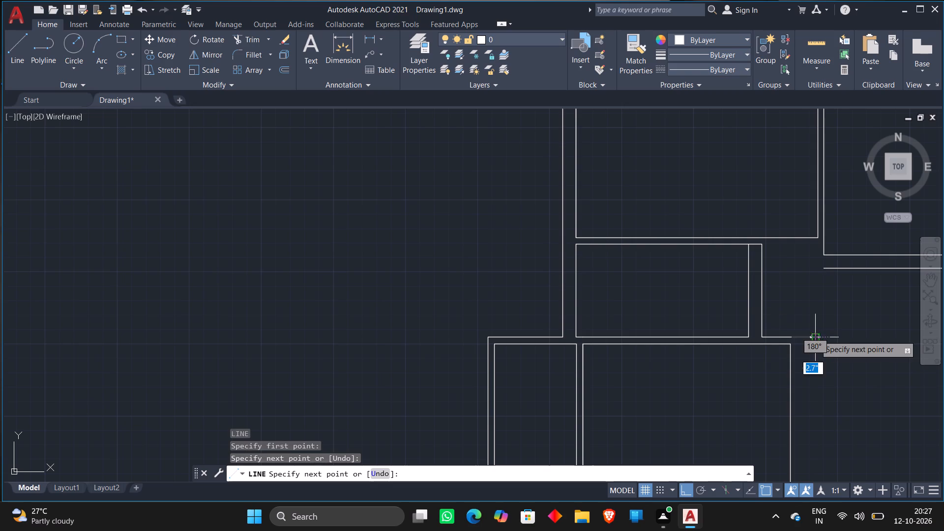
key("Escape")
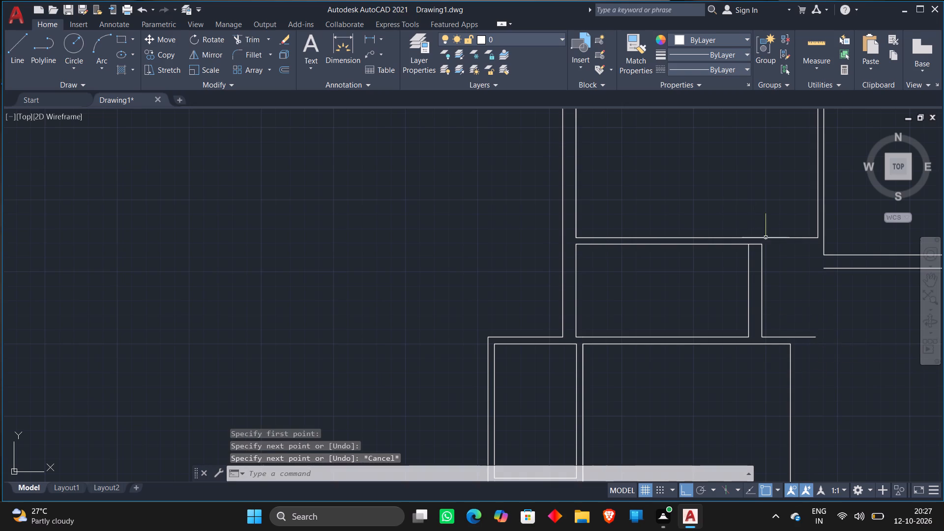
Draw a vertical line from the top end of the middle room's outer right wall line up past the upper-left room's bottom line.
scroll(775, 245, "up", 2)
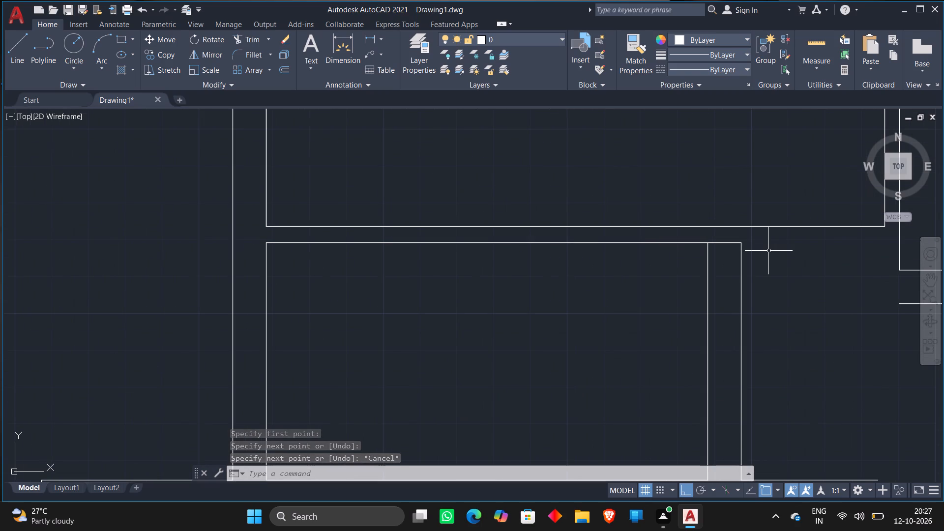
middle_click_drag(768, 251, 728, 258)
scroll(721, 260, "down", 1)
scroll(721, 260, "up", 2)
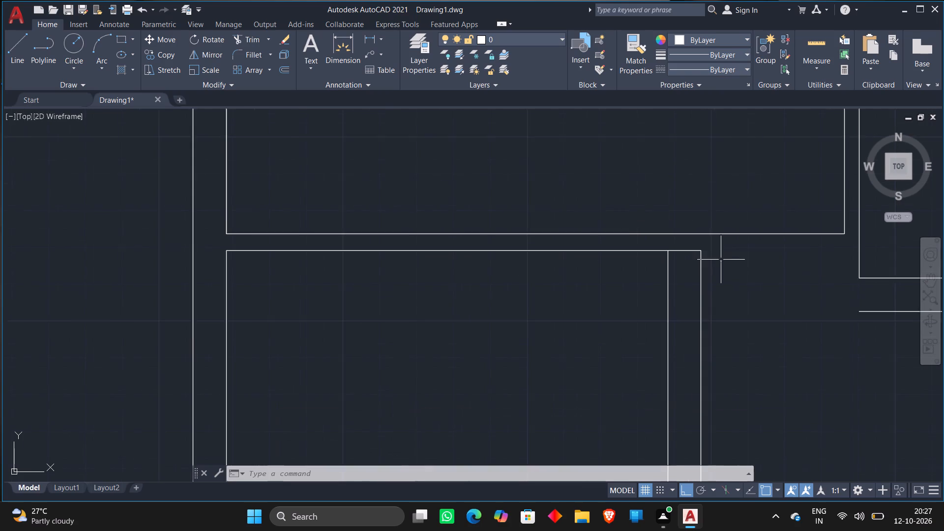
key("l")
key("Return")
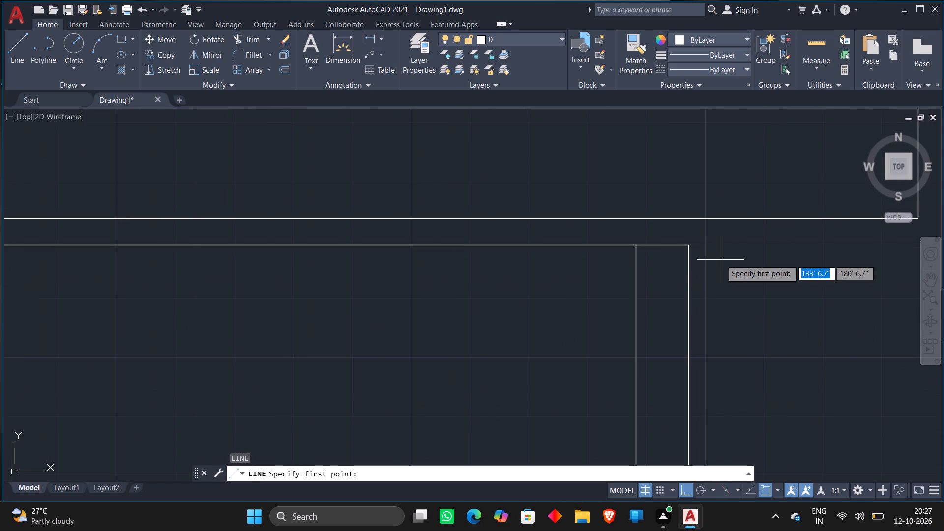
left_click(686, 247)
left_click(679, 200)
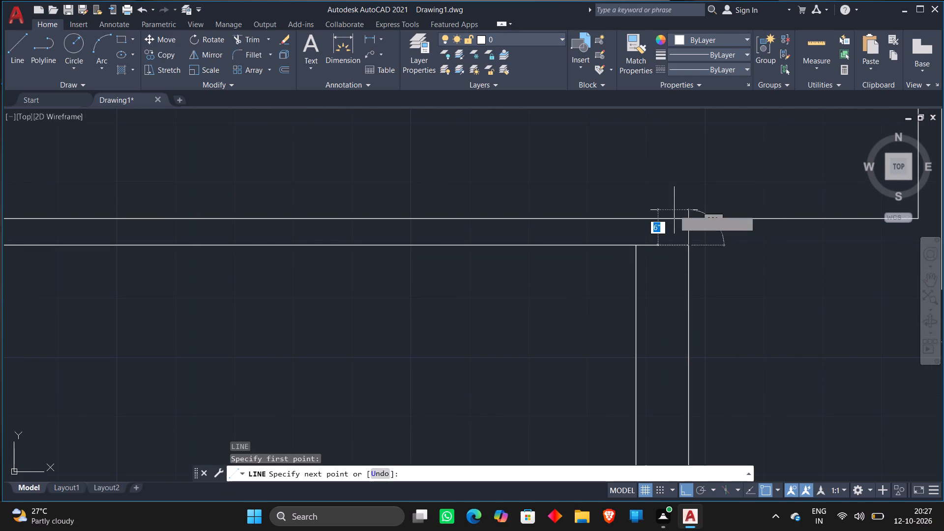
key("Escape")
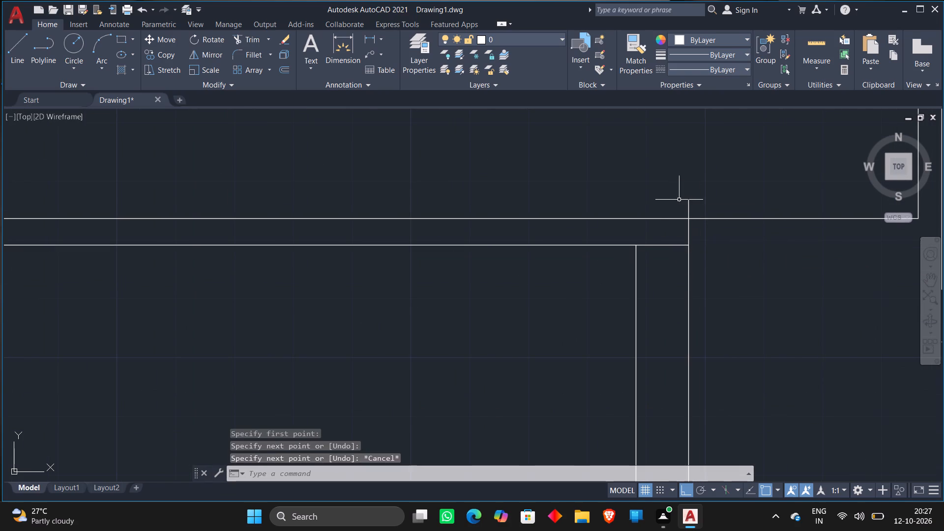
Trim the vertical line's excess above the upper-left room's bottom line.
type("TR")
key("space")
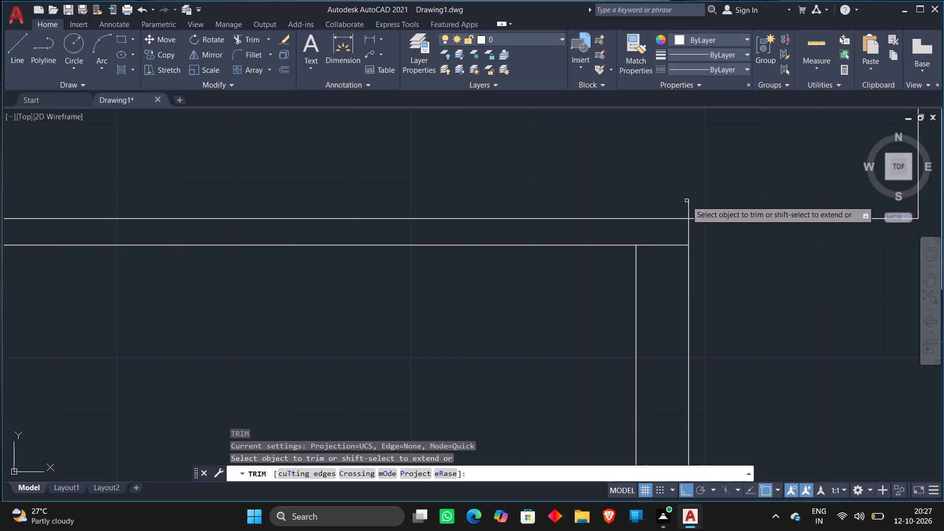
left_click(688, 203)
scroll(680, 185, "down", 1)
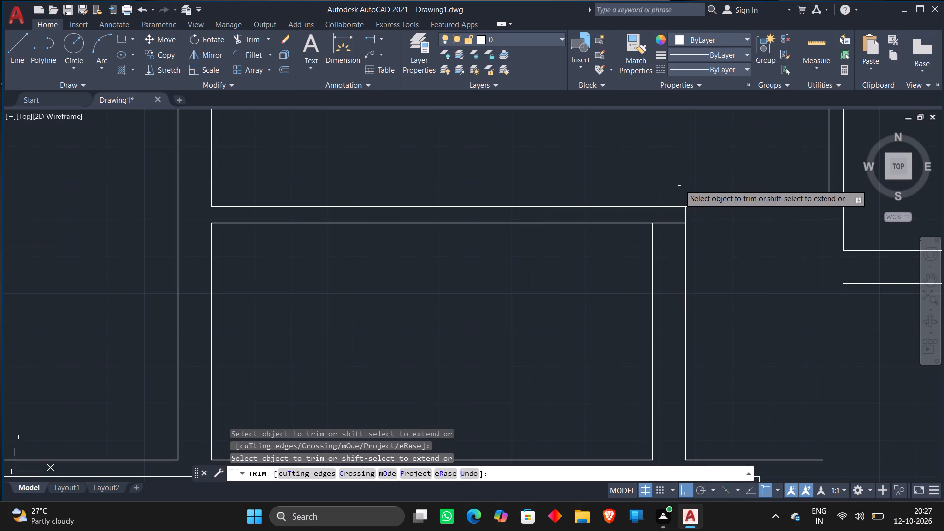
Draw a short horizontal line across the middle room's 9" right wall, from the inner line's midpoint to the outer line.
key("Escape")
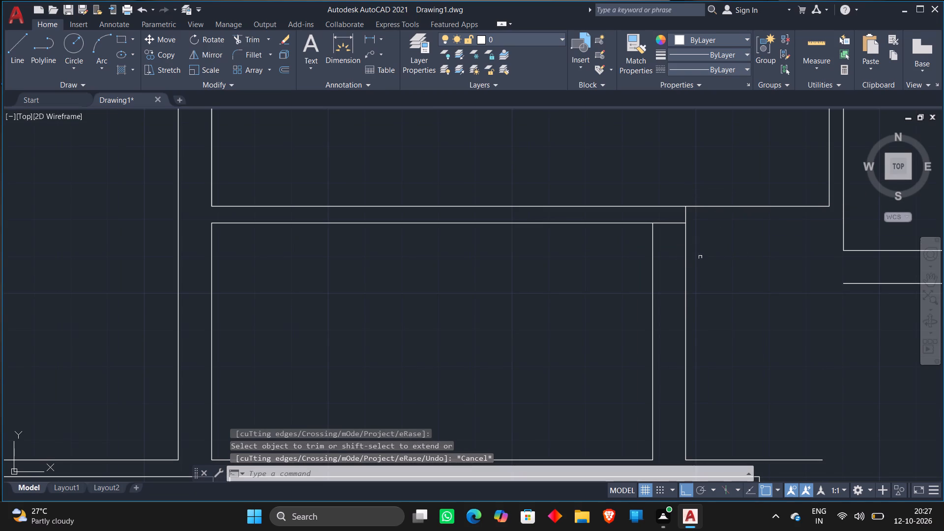
scroll(706, 258, "down", 1)
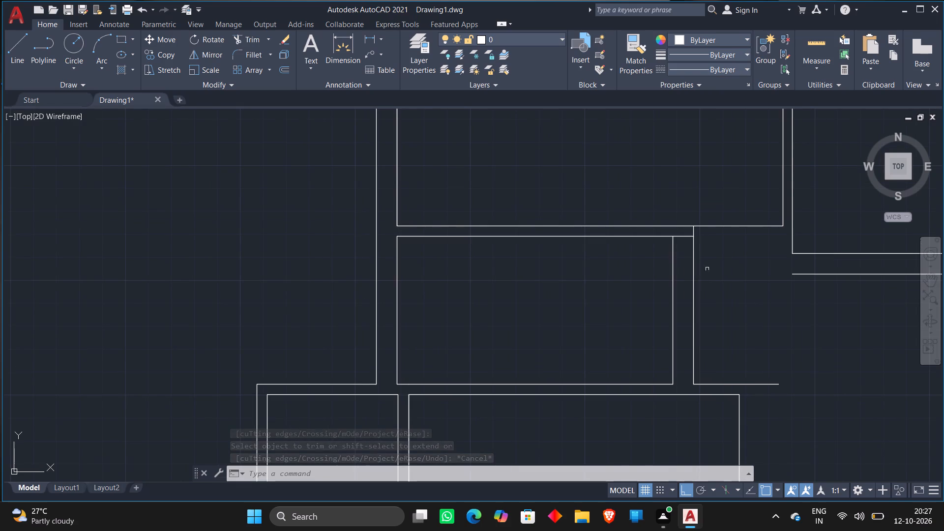
middle_click_drag(710, 269, 688, 218)
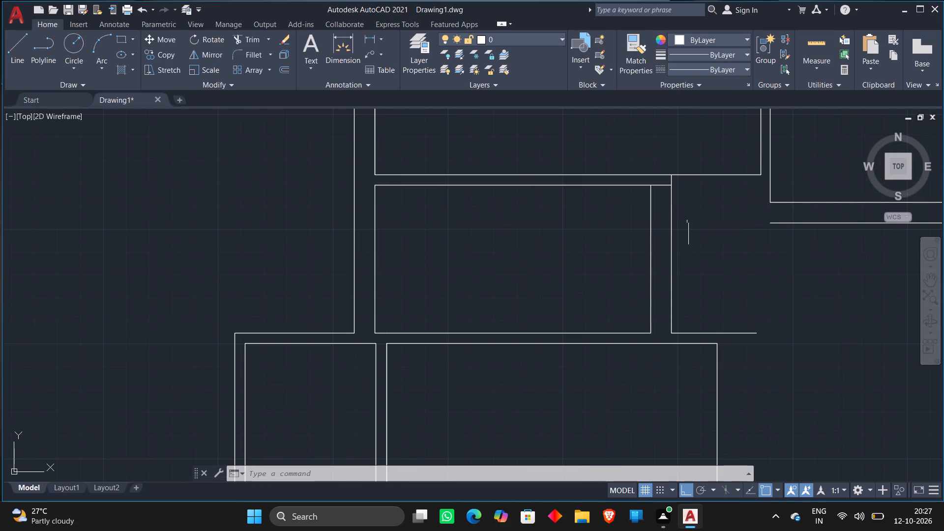
key("l")
key("Return")
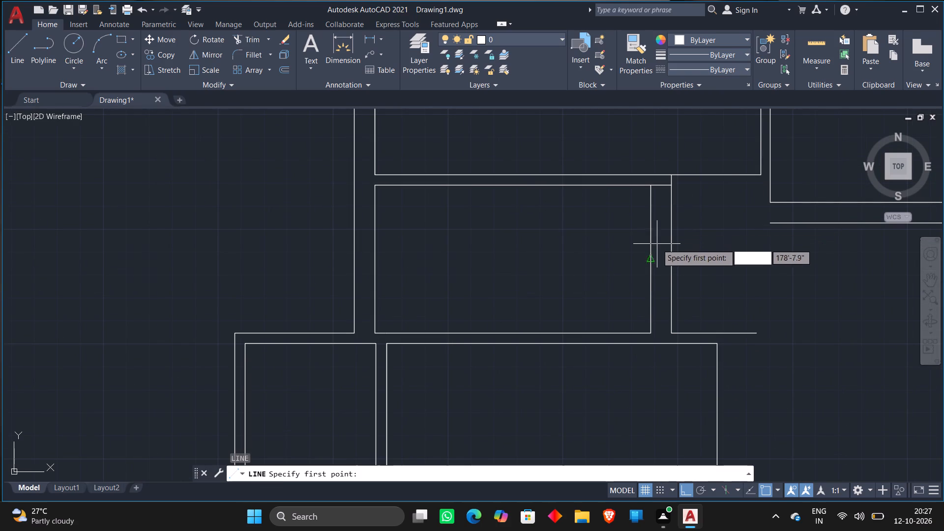
left_click(651, 260)
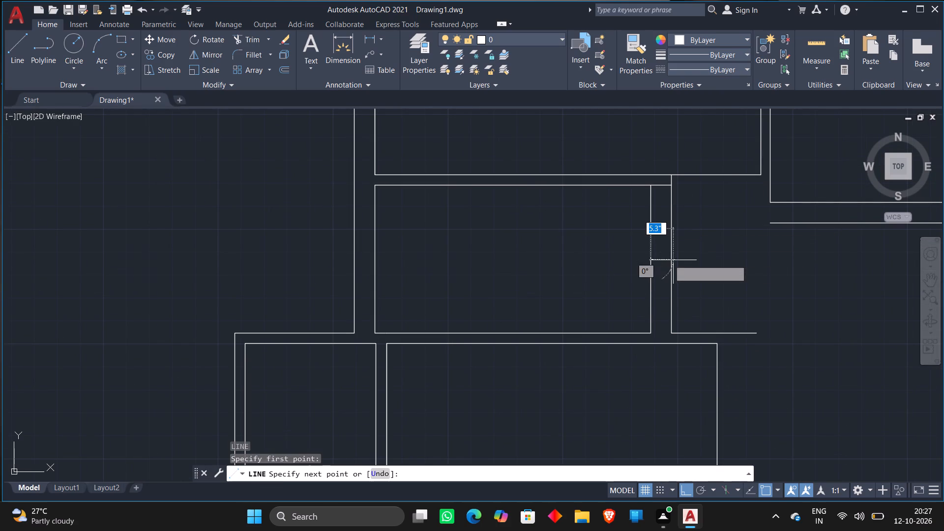
left_click(677, 260)
key("Escape")
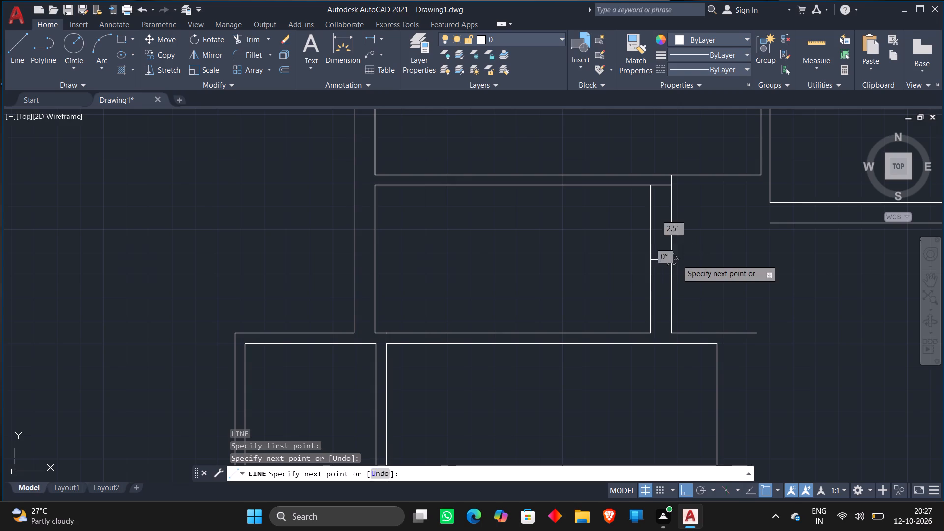
Trim both lines of the middle room's right wall above the short cross line to leave an opening.
type("TR")
key("space")
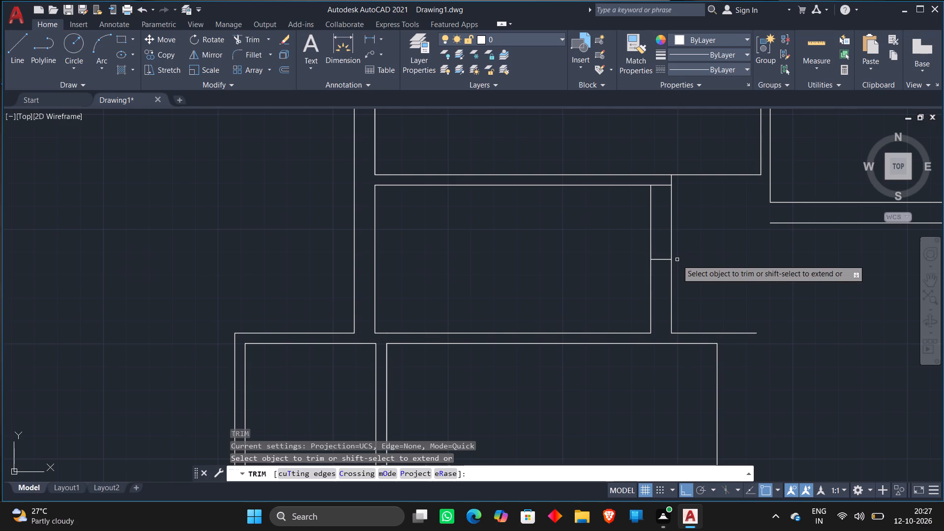
scroll(676, 260, "up", 6)
scroll(676, 260, "down", 10)
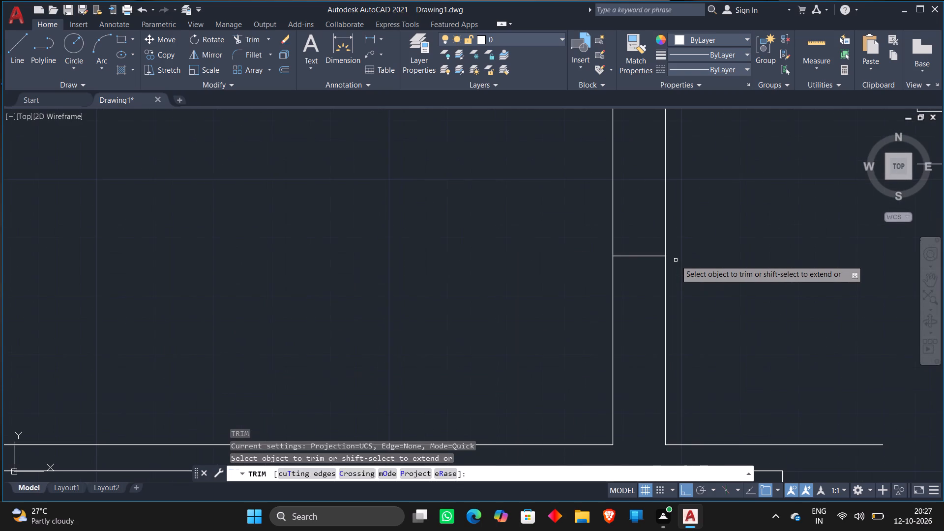
scroll(676, 260, "down", 4)
left_click(639, 231)
left_click(709, 228)
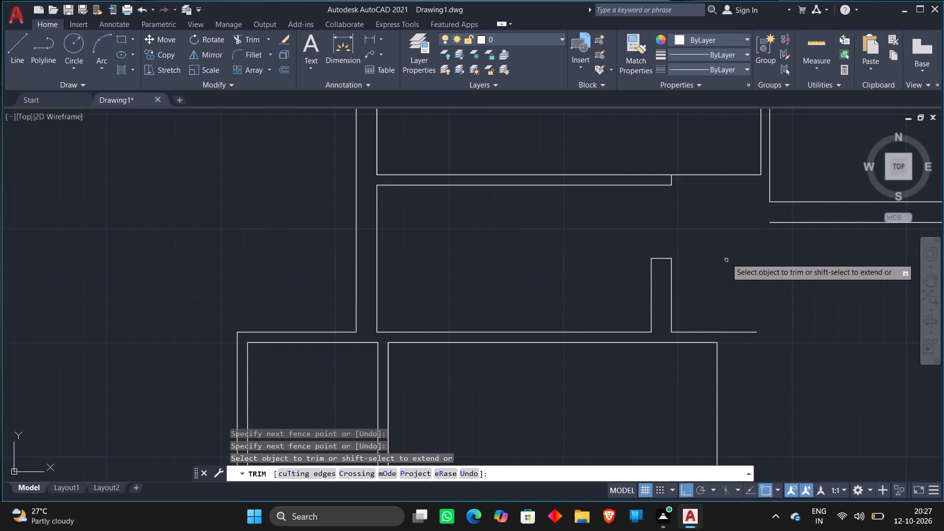
scroll(726, 255, "down", 5)
scroll(731, 348, "up", 4)
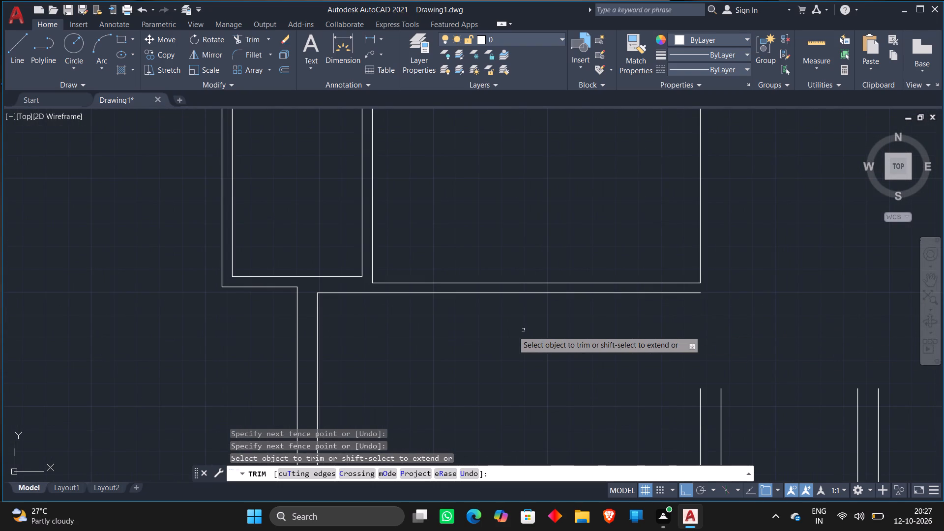
key("Escape")
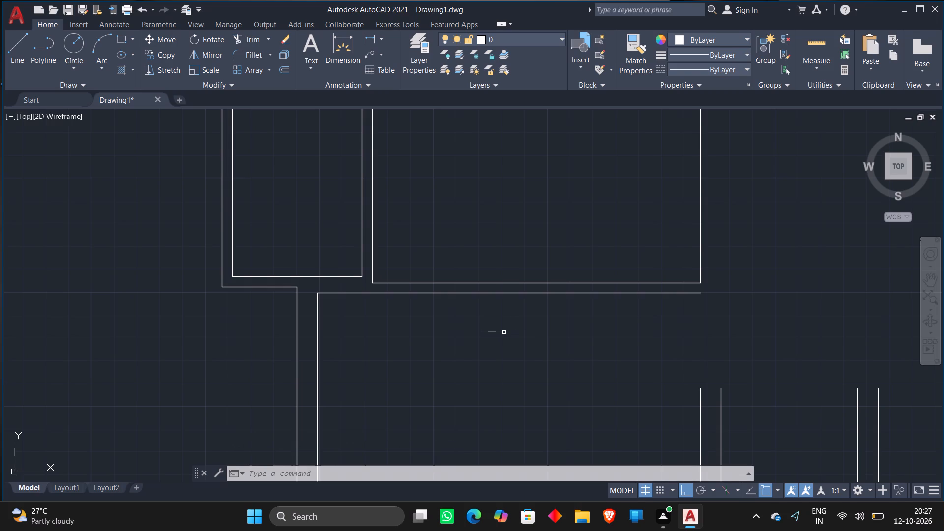
Offset the right line of the lower room, directly below the middle room, 4.5" outward.
scroll(550, 202, "down", 2)
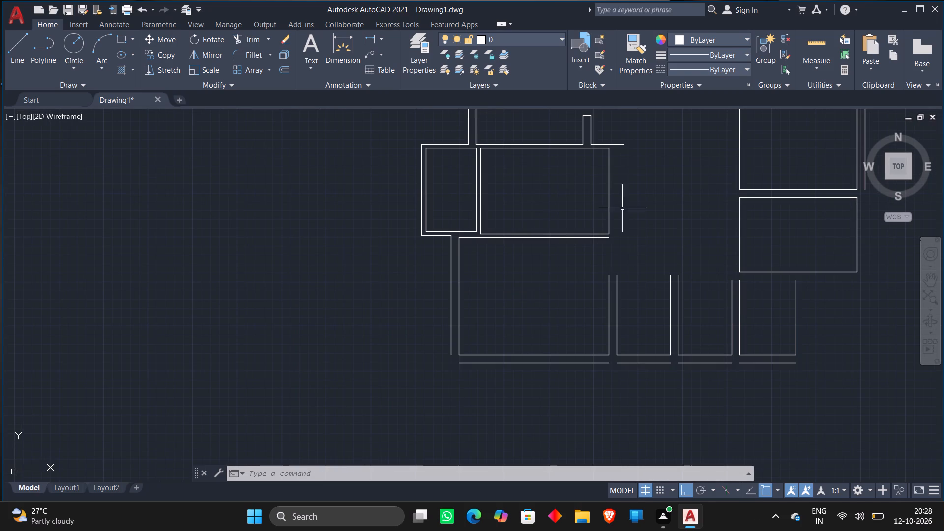
key("o")
key("Return")
type("4.5")
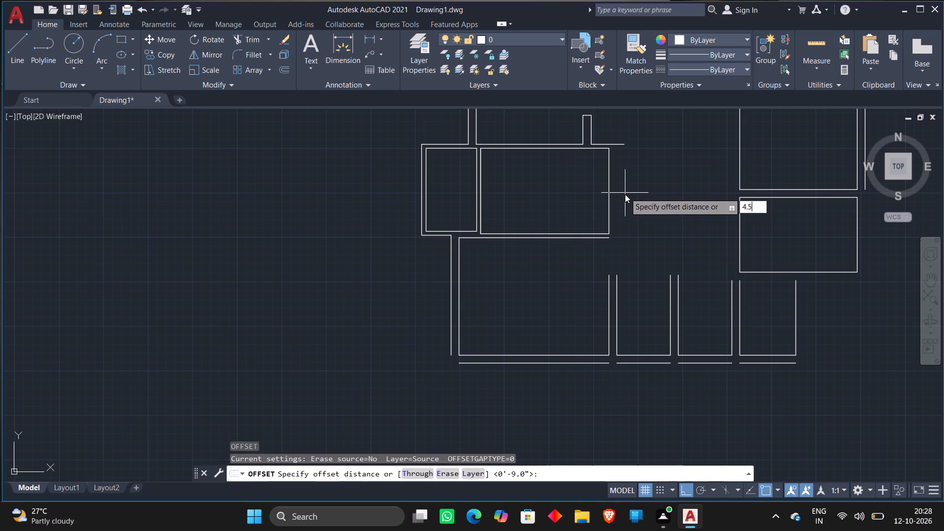
key("shift+quotedbl")
key("Return")
left_click(608, 199)
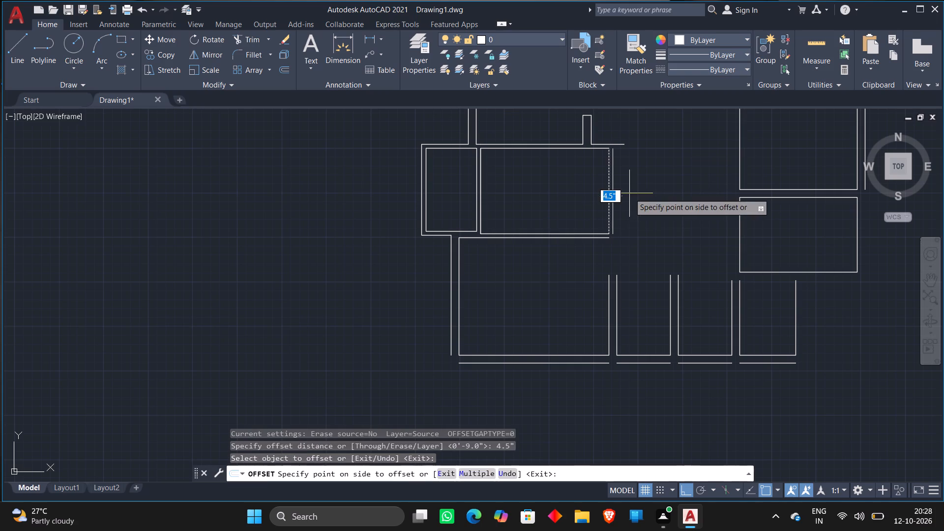
left_click(629, 193)
key("Escape")
Extend the new offset line up to the horizontal wall line above the lower room.
type("EX")
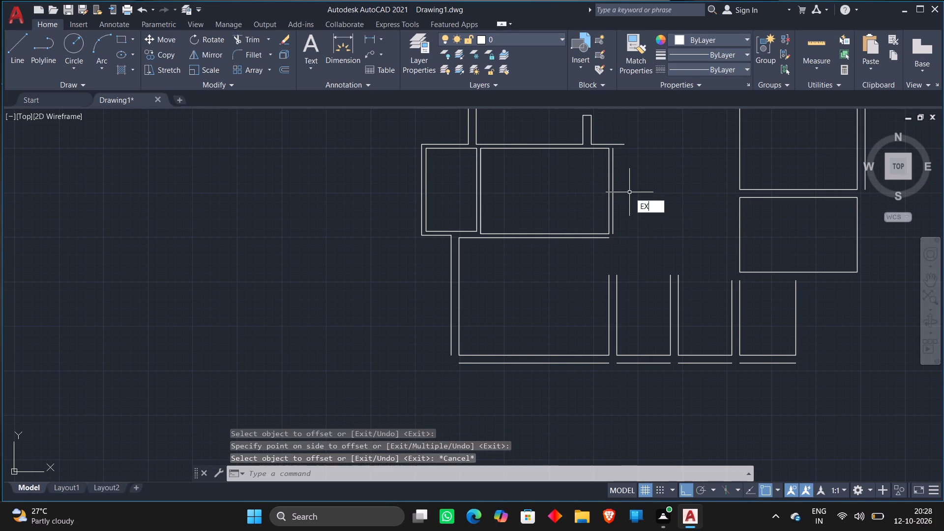
key("space")
left_click(613, 159)
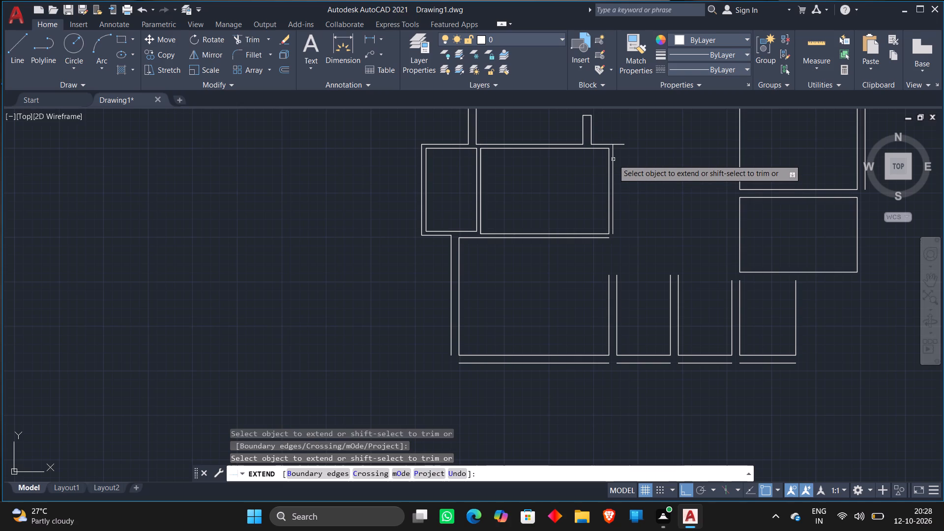
key("Escape")
Fillet the lower room's outer right line with the outer line below the room into a square corner.
type("F")
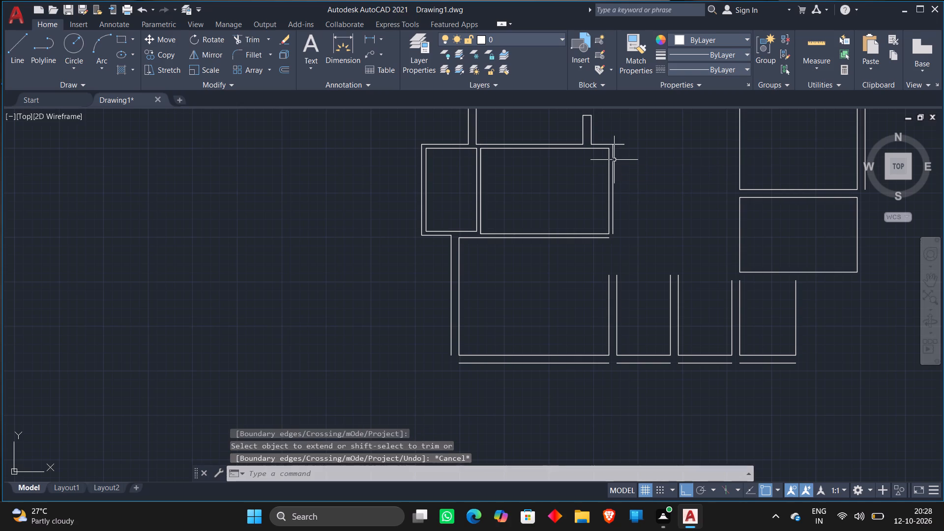
key("space")
left_click(607, 238)
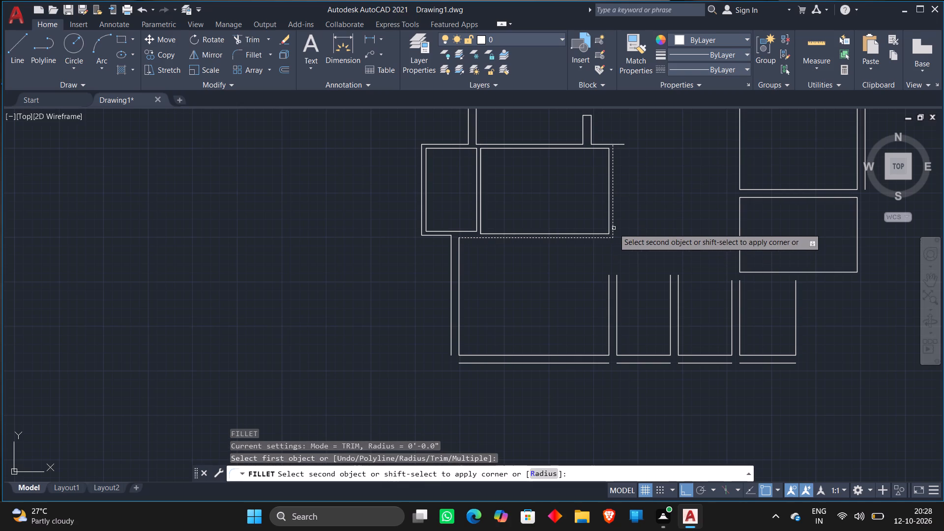
left_click(614, 228)
key("Escape")
Trim the excess of the horizontal line above the lower room beyond its outer right wall line.
type("TR")
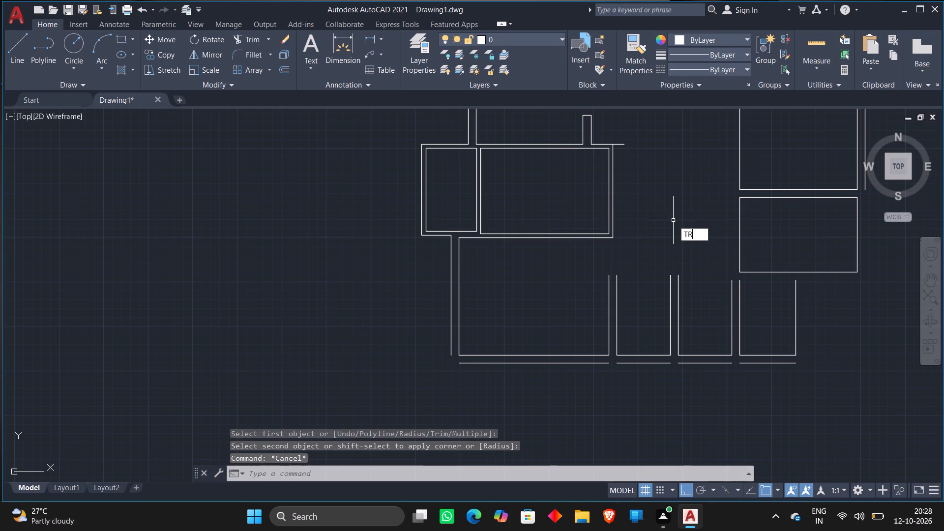
key("space")
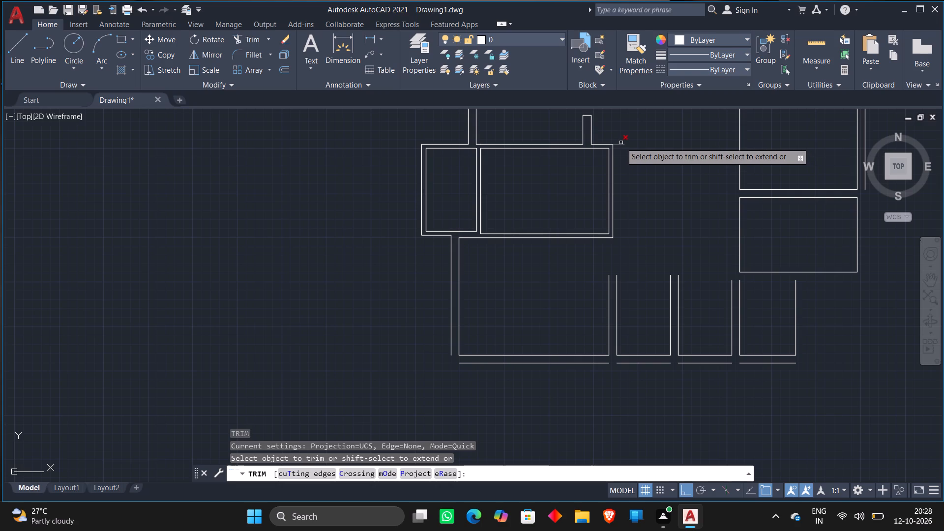
left_click(621, 143)
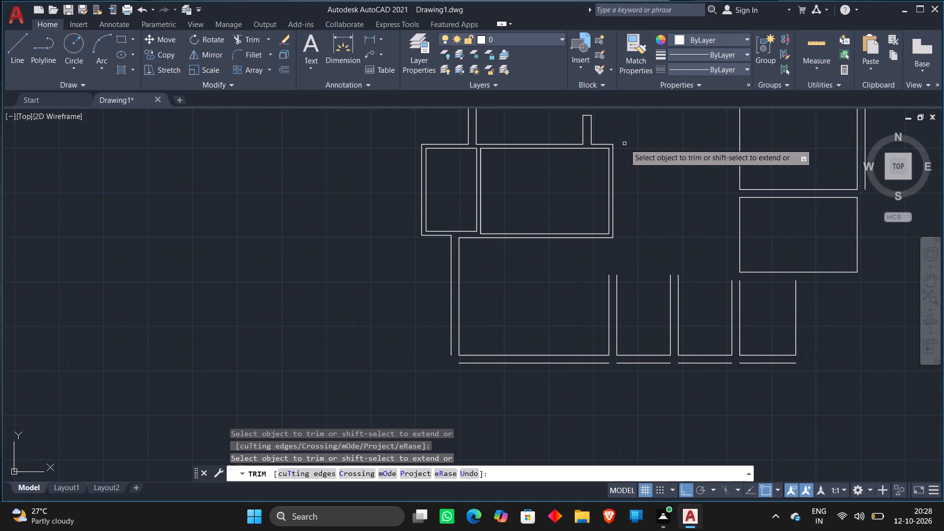
key("Escape")
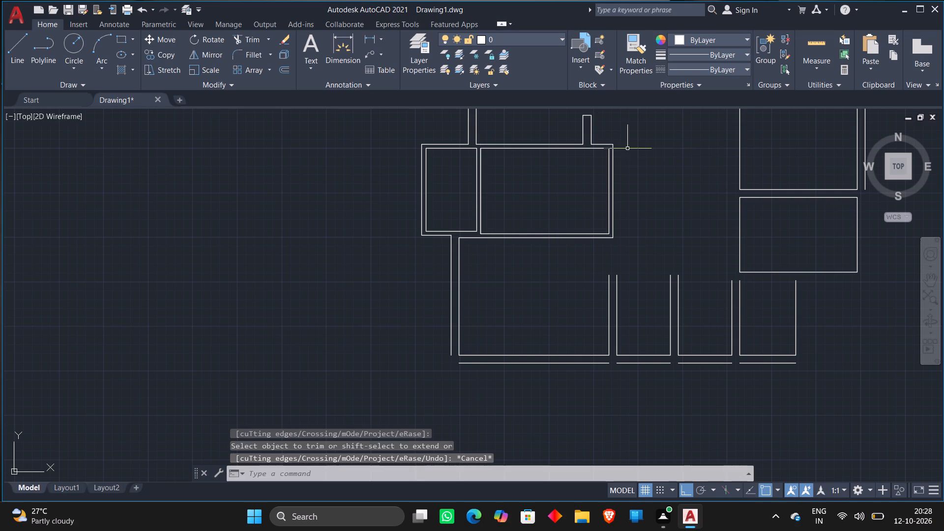
Extend both lines of the 4.5" wall between the upper-left and middle rooms to the outer left wall line.
scroll(562, 203, "down", 1)
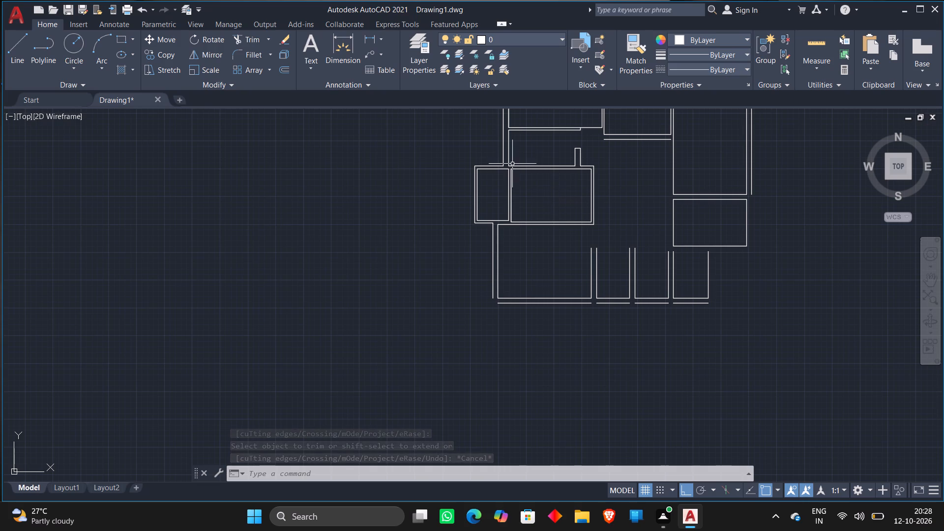
scroll(509, 134, "up", 2)
middle_click_drag(533, 145, 533, 145)
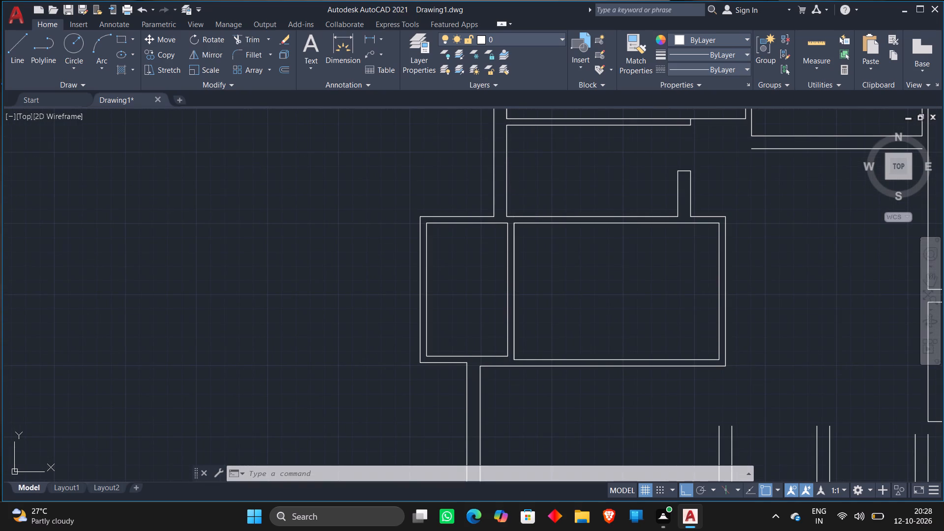
middle_click_drag(533, 145, 586, 181)
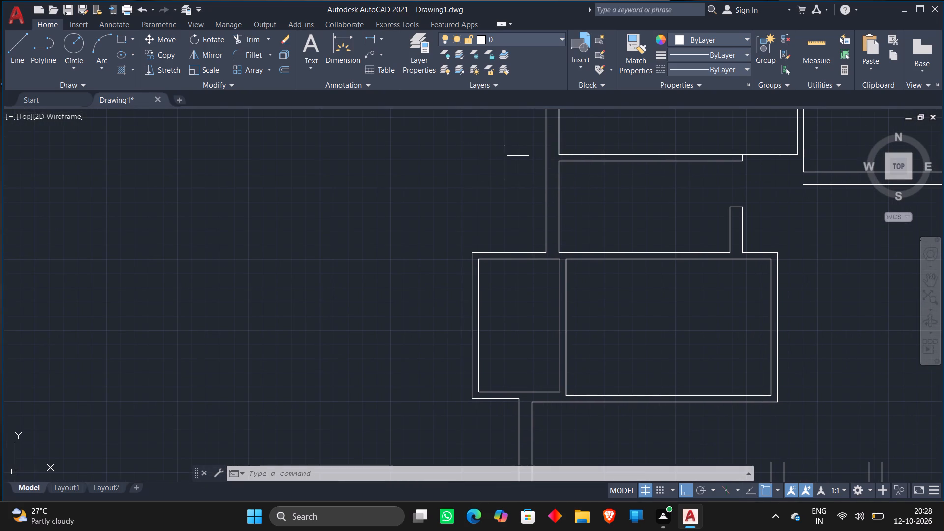
type("EX")
key("space")
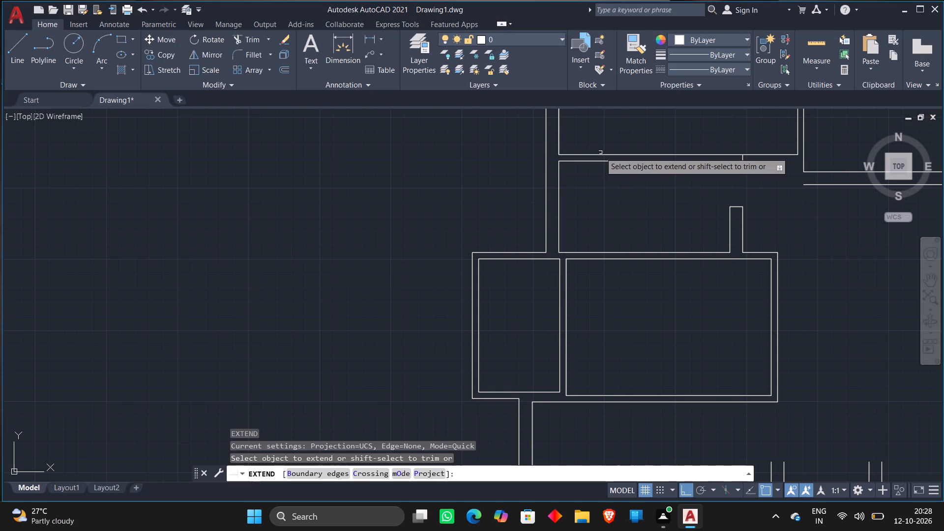
left_click(596, 142)
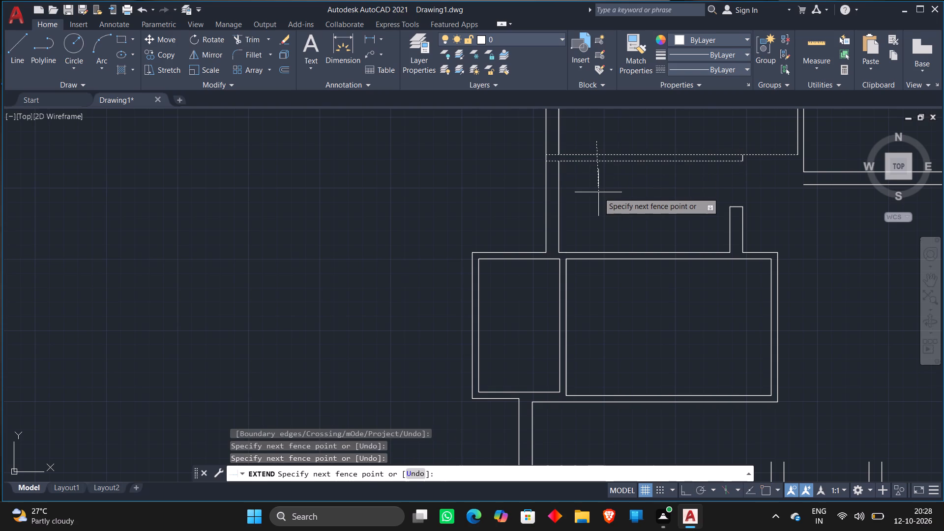
left_click(598, 192)
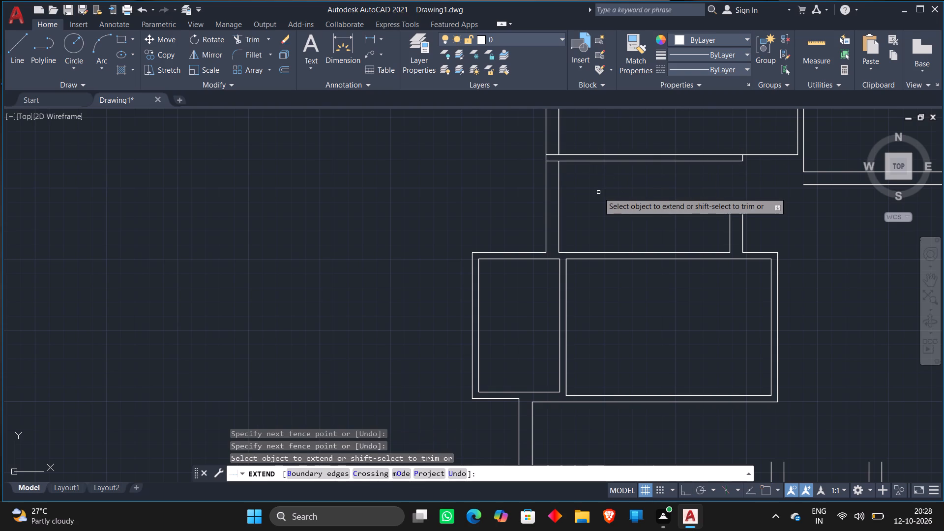
key("Escape")
Draw line segments of 2' and 1' leftward from where the upper-left room's bottom line meets the outer left wall line.
left_click(598, 192)
key("l")
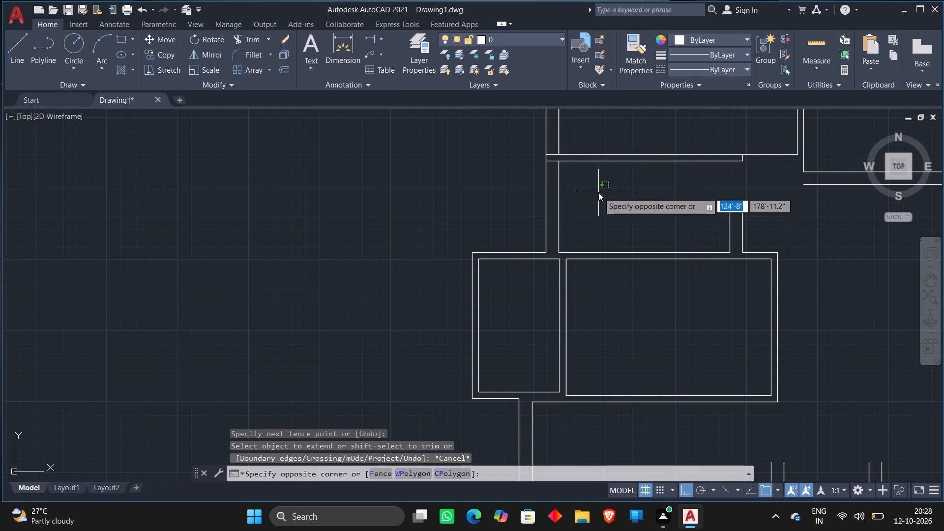
key("Return")
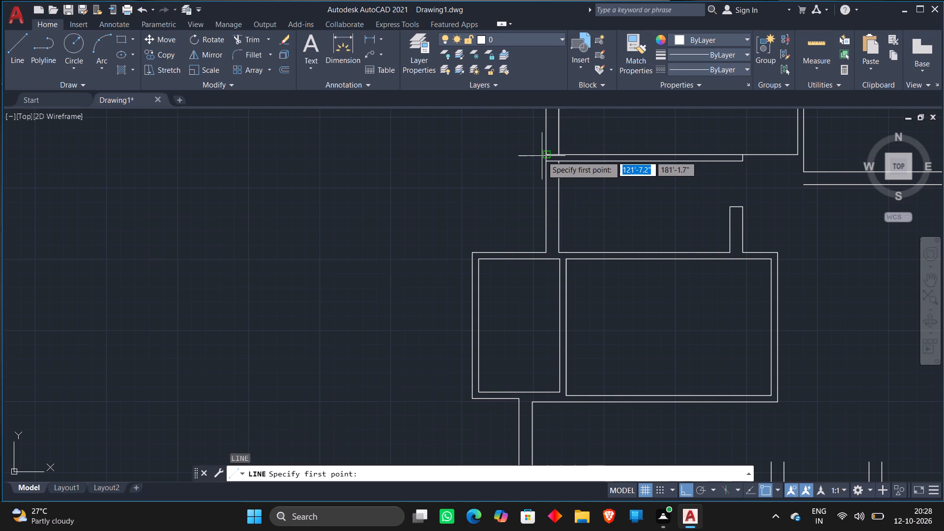
left_click(542, 156)
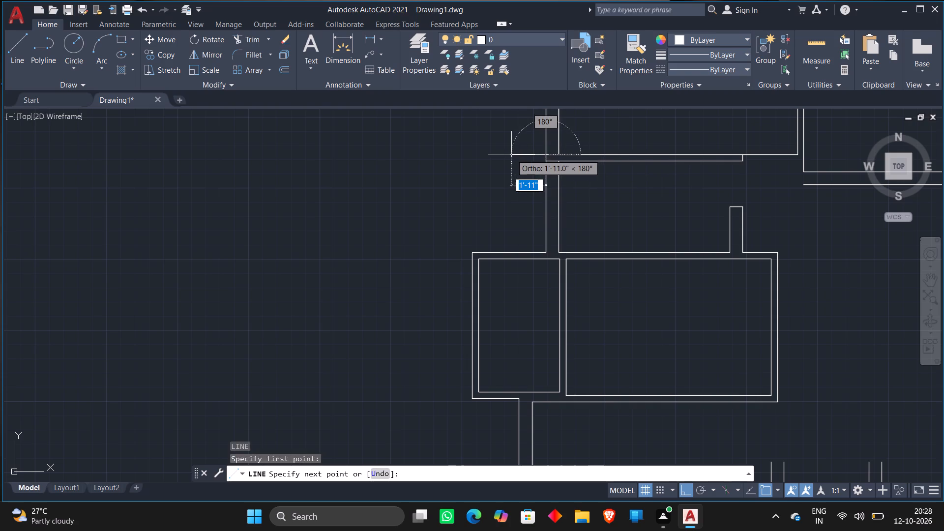
type("2'")
key("Return")
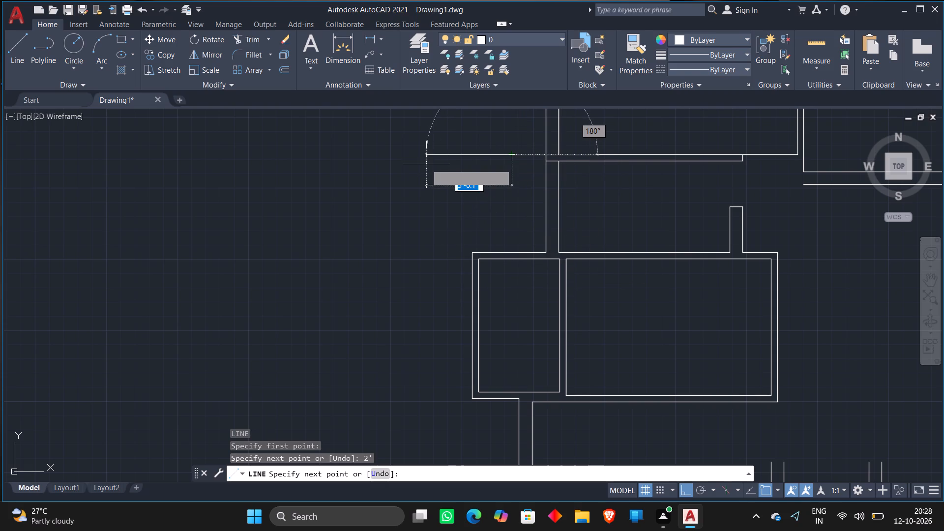
key("1")
key("apostrophe")
key("Return")
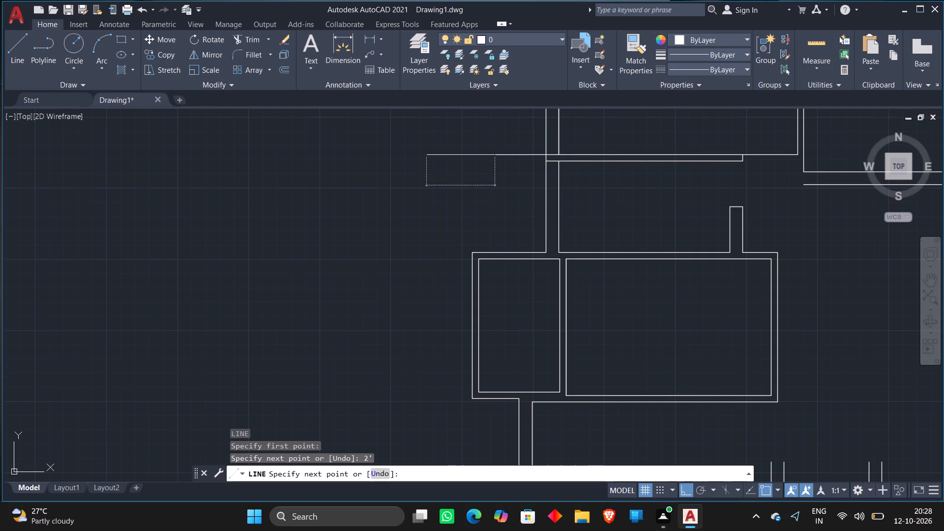
key("Escape")
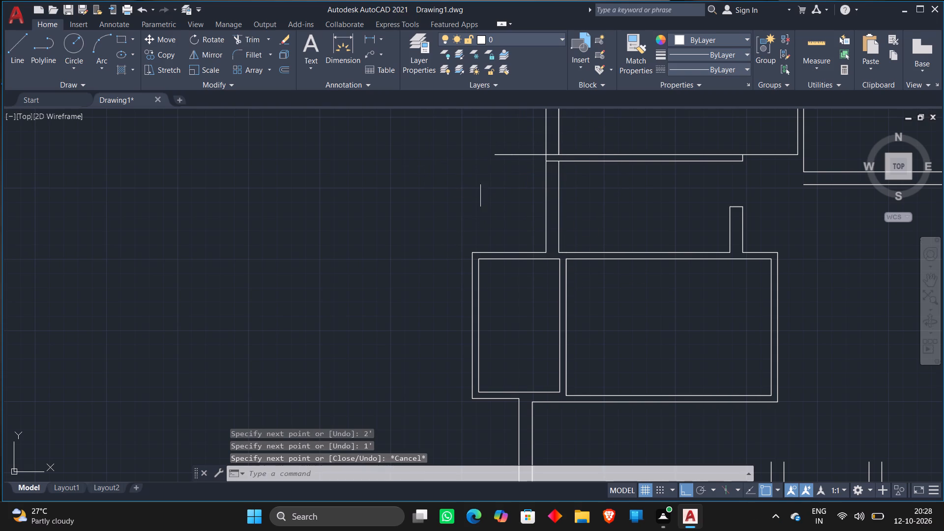
Draw a vertical line from the projection's left end down past the middle room's top wall.
key("l")
key("Return")
left_click(493, 157)
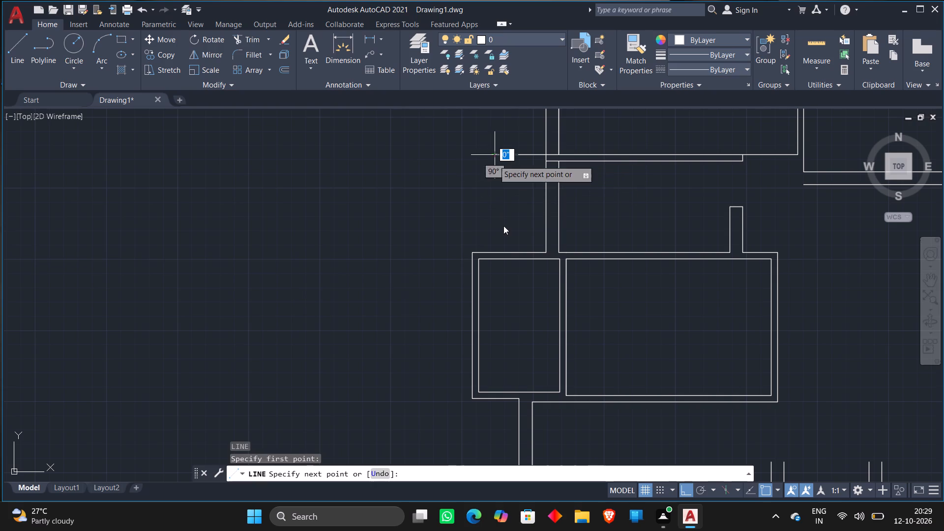
left_click(495, 284)
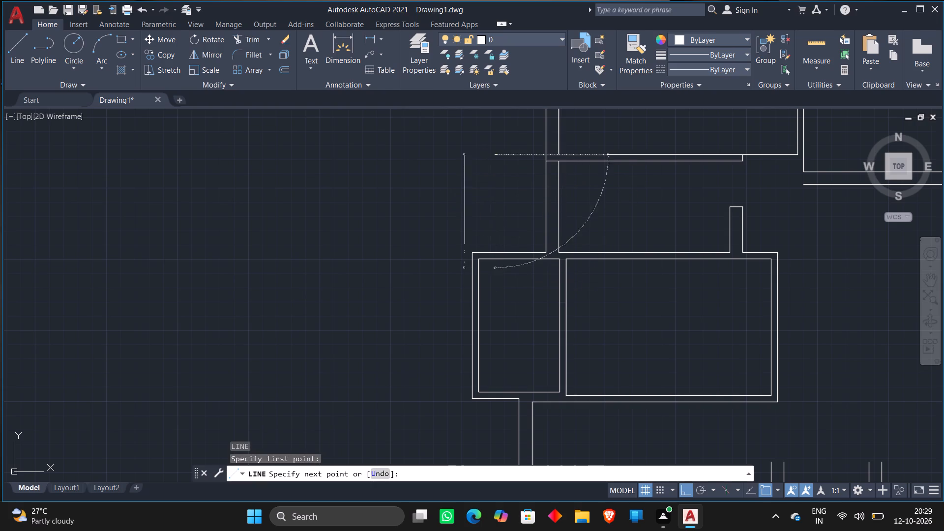
key("Escape")
Trim the projection's vertical line where it runs below the middle room's outer top line.
type("TR")
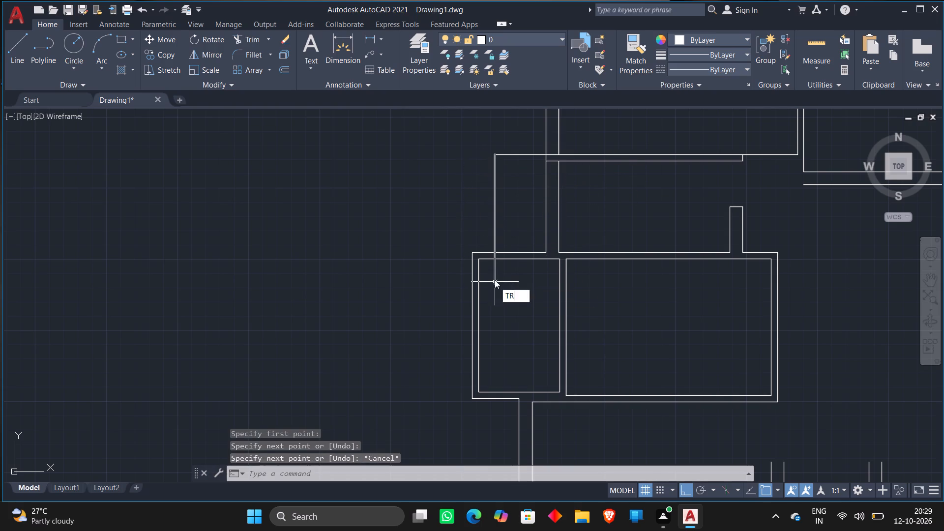
key("space")
scroll(495, 261, "up", 3)
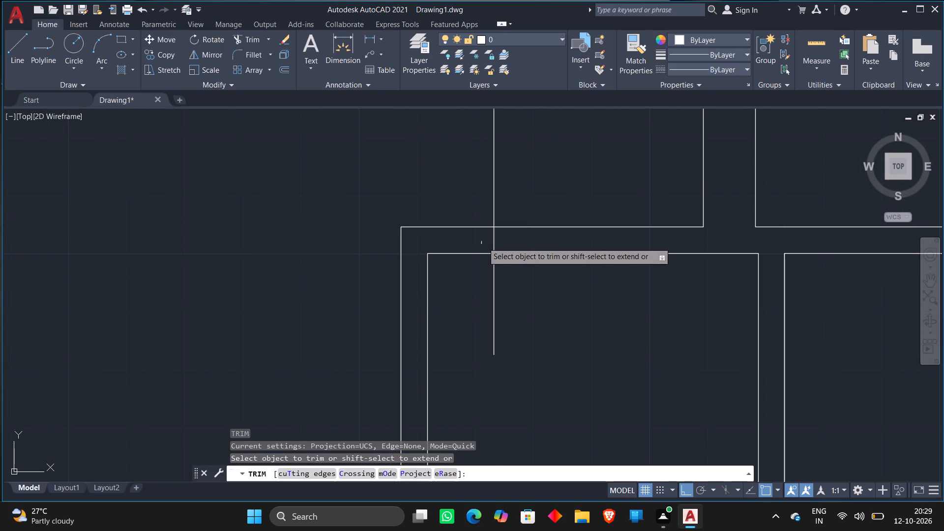
left_click(484, 239)
left_click(501, 239)
left_click(502, 285)
left_click(484, 297)
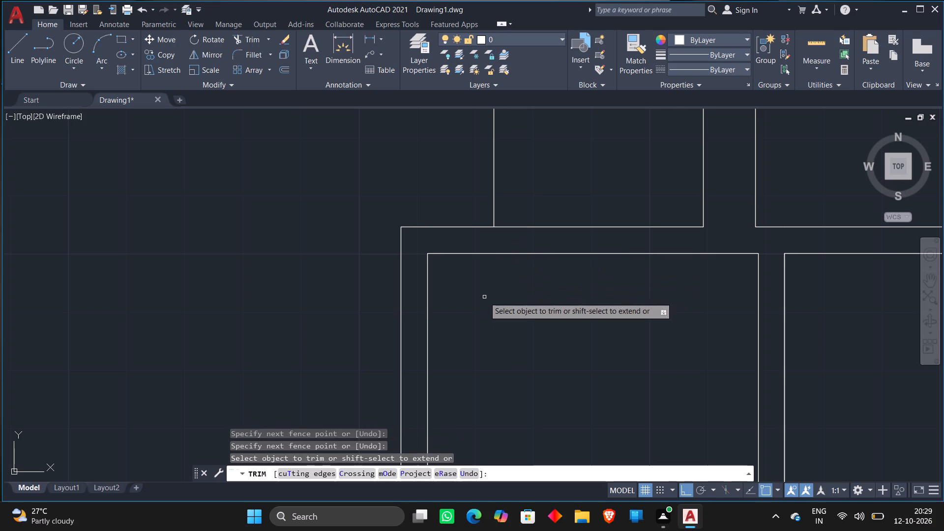
key("Escape")
Offset both top segments and the vertical line of the left projection 4.5" inward.
scroll(396, 166, "down", 5)
middle_click_drag(389, 168, 399, 210)
scroll(396, 178, "up", 3)
key("o")
key("Return")
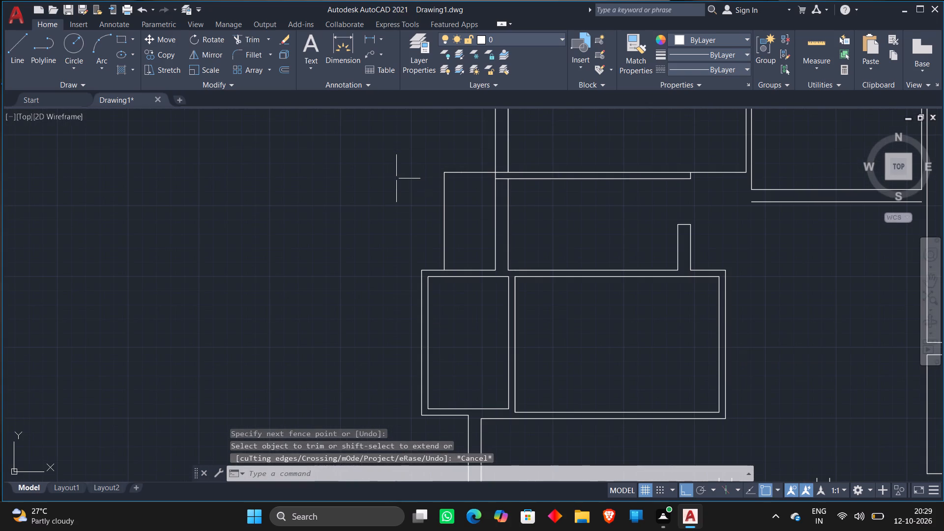
type("4.5")
key("shift+quotedbl")
key("Return")
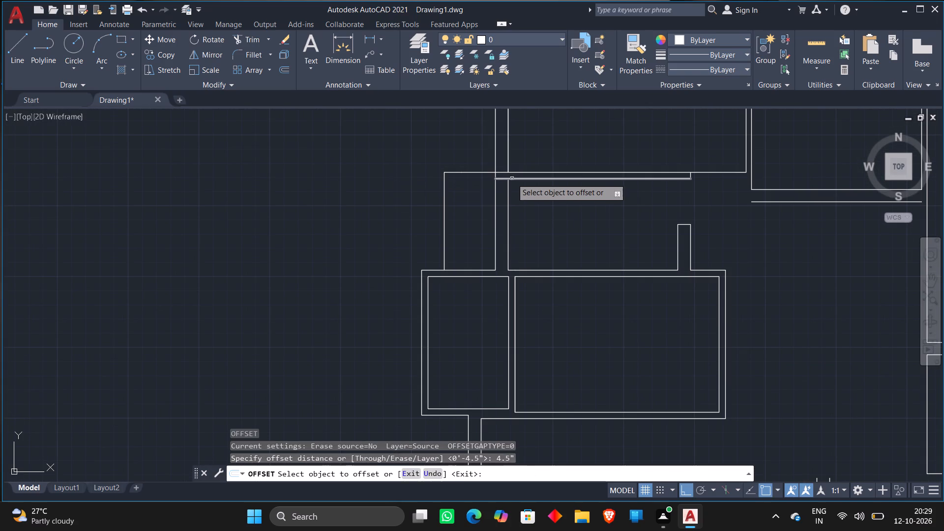
scroll(486, 169, "up", 1)
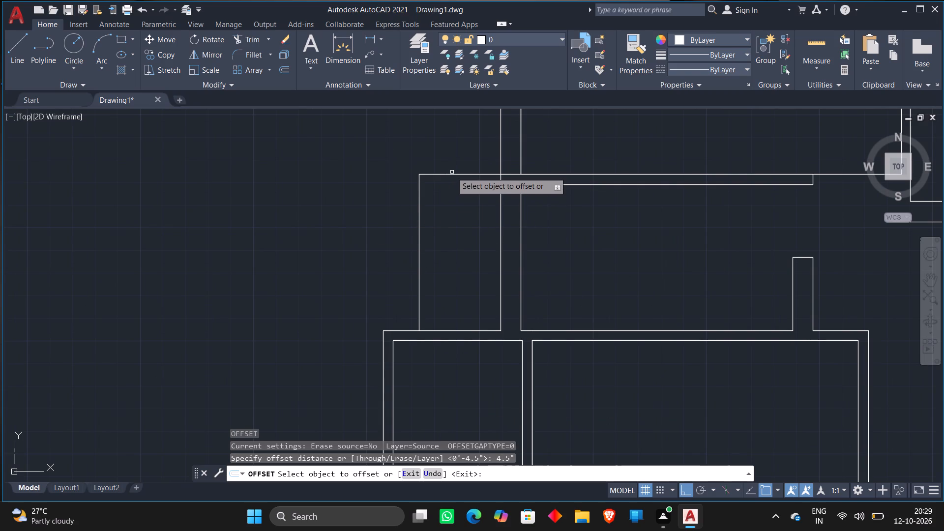
left_click(435, 175)
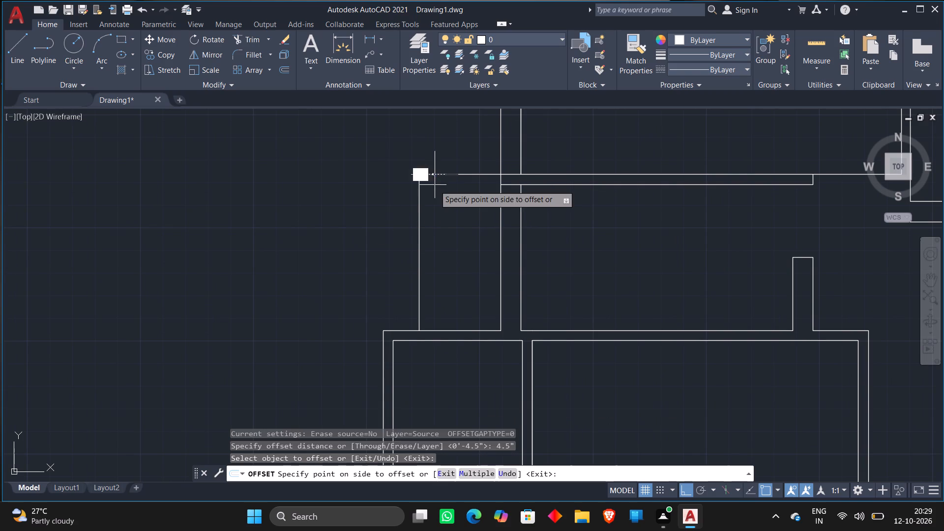
left_click(435, 189)
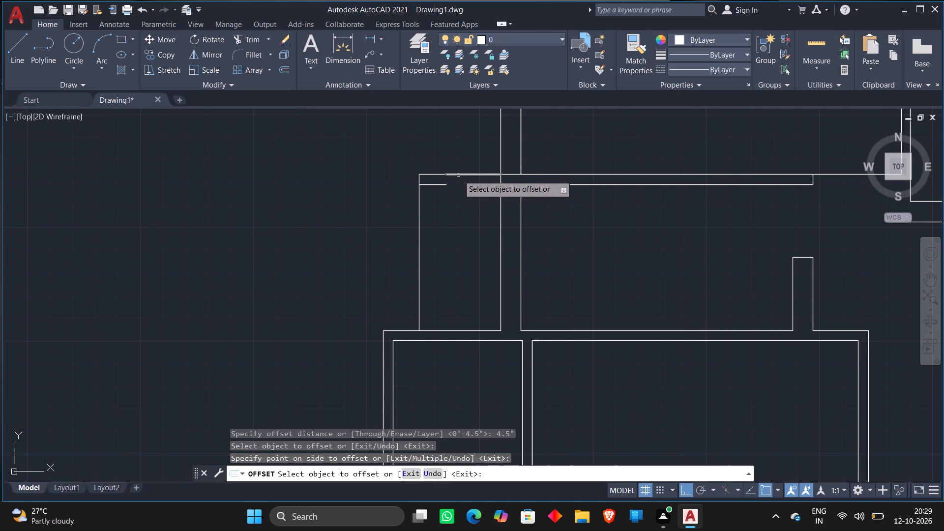
left_click(458, 175)
left_click(459, 204)
left_click(418, 213)
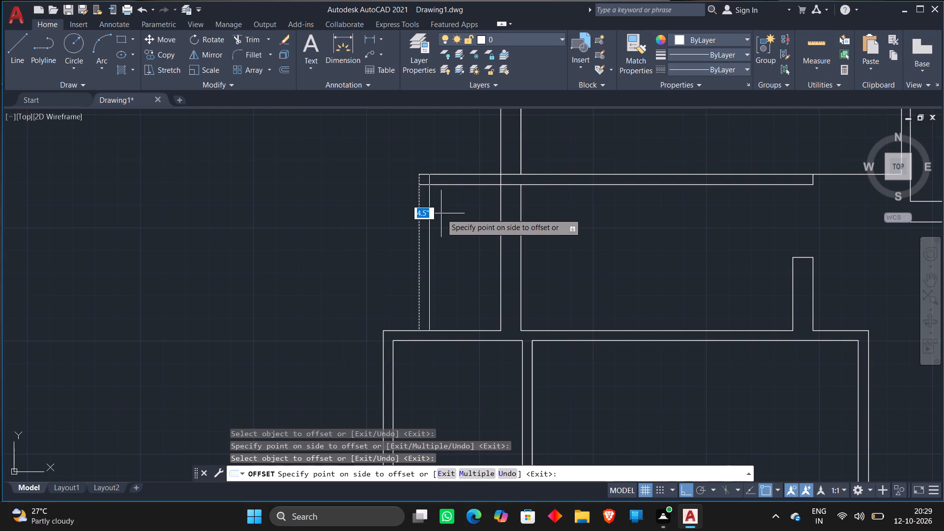
left_click(442, 213)
key("Escape")
Trim the projection's inner vertical line where it crosses the top wall at the upper-left corner.
type("TR")
key("space")
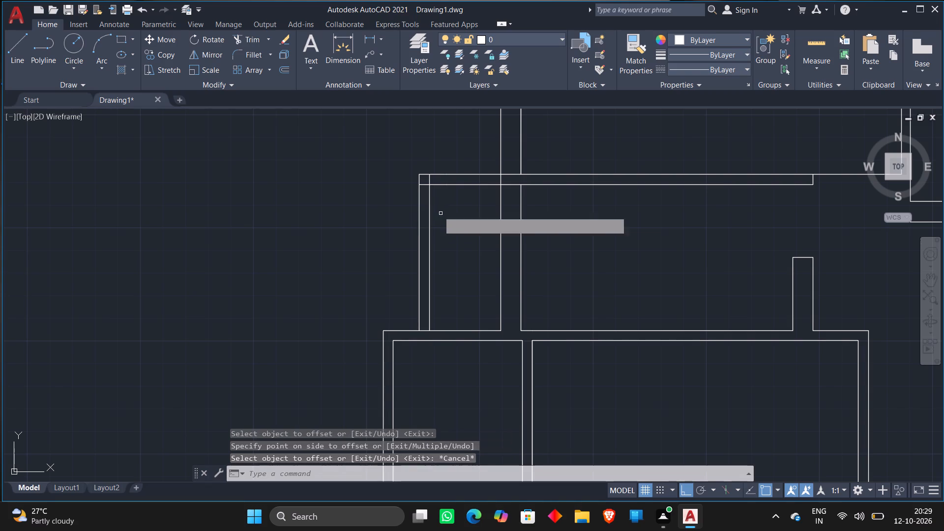
scroll(420, 172, "up", 3)
left_click(462, 198)
left_click(434, 224)
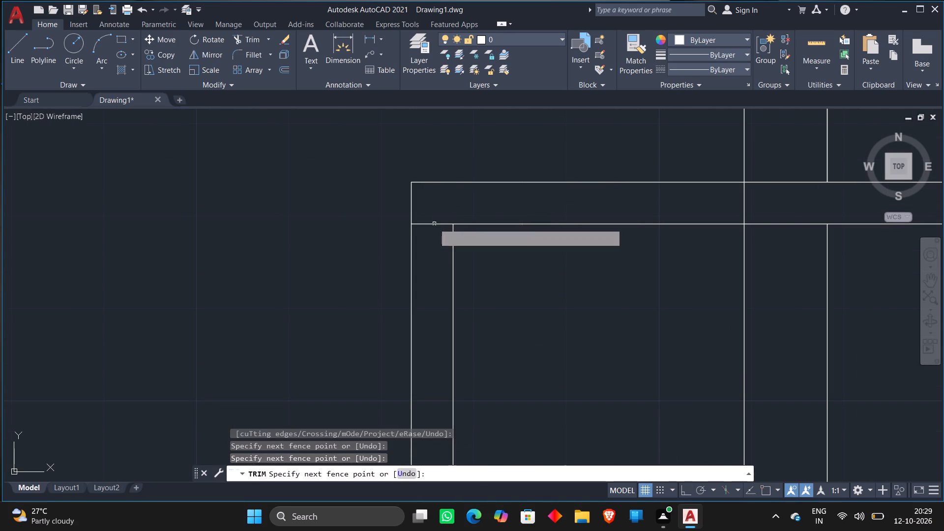
Trim the crossing lines where the projection's top wall meets the 9" left wall, opening the junction.
scroll(533, 252, "down", 3)
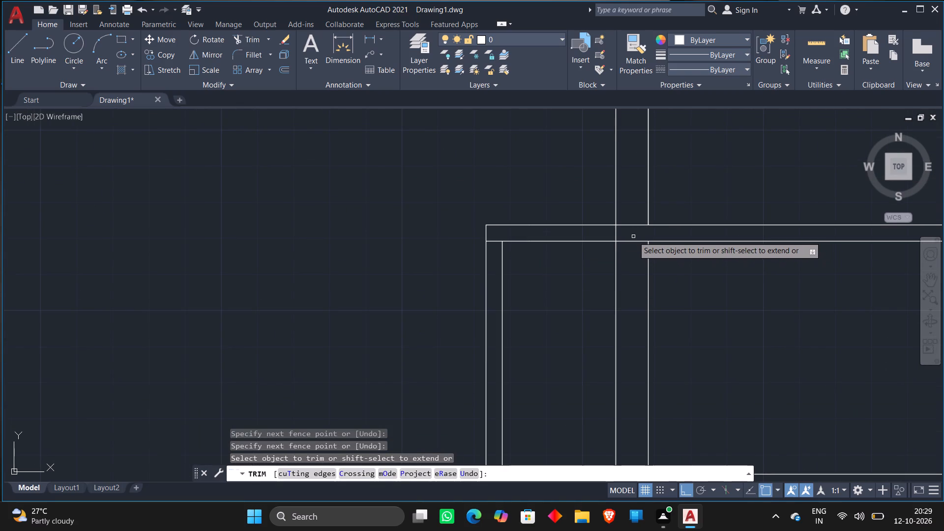
scroll(633, 236, "up", 2)
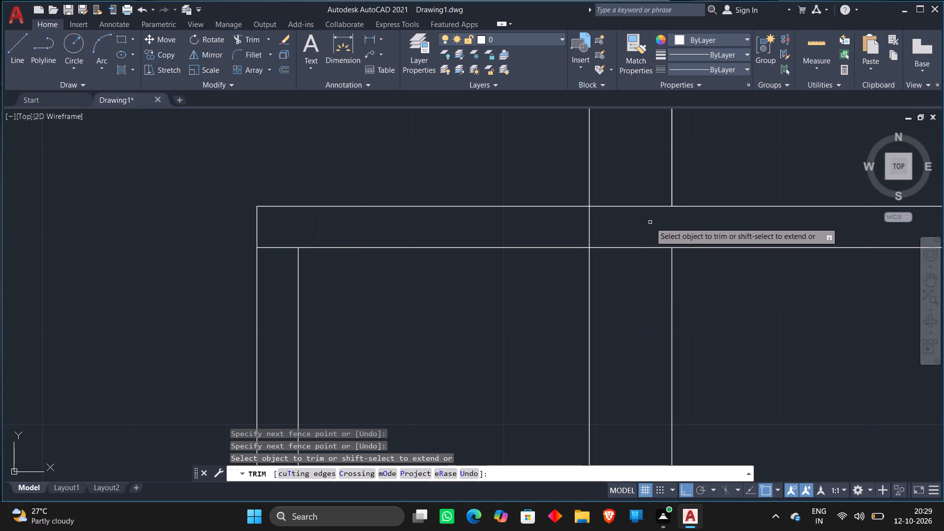
left_click(577, 226)
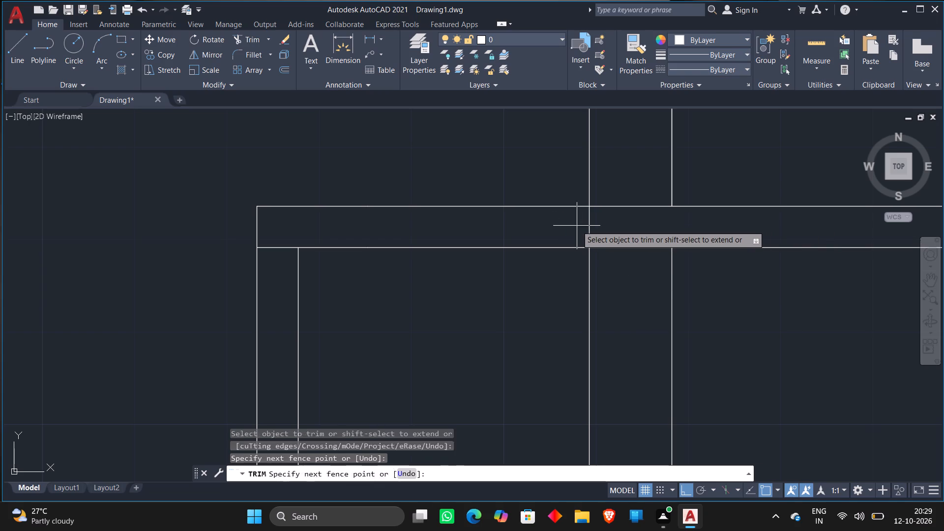
left_click(591, 225)
left_click(623, 179)
left_click(622, 280)
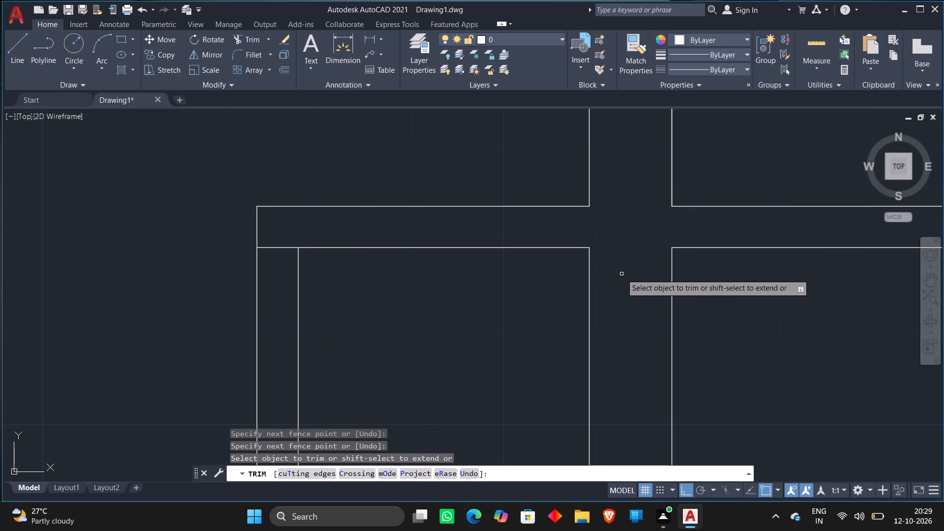
key("Escape")
Trim the inner horizontal line's leftover at the projection's upper-left corner.
scroll(623, 259, "down", 3)
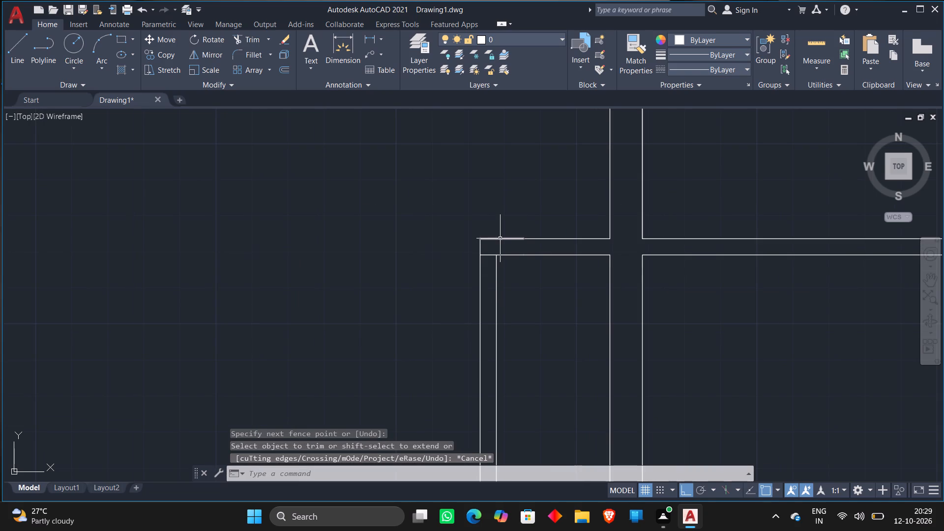
type("TR")
key("space")
scroll(475, 257, "up", 2)
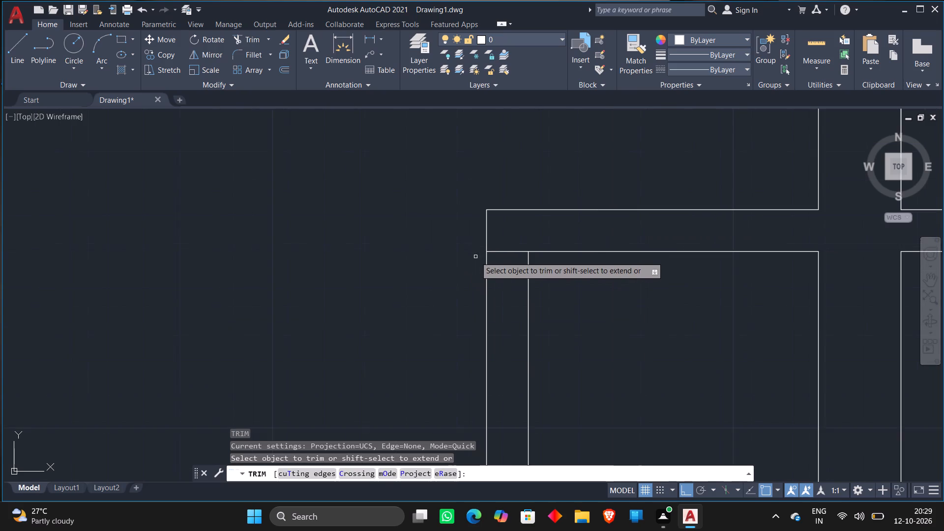
scroll(475, 257, "up", 1)
left_click(524, 220)
left_click(511, 278)
key("Escape")
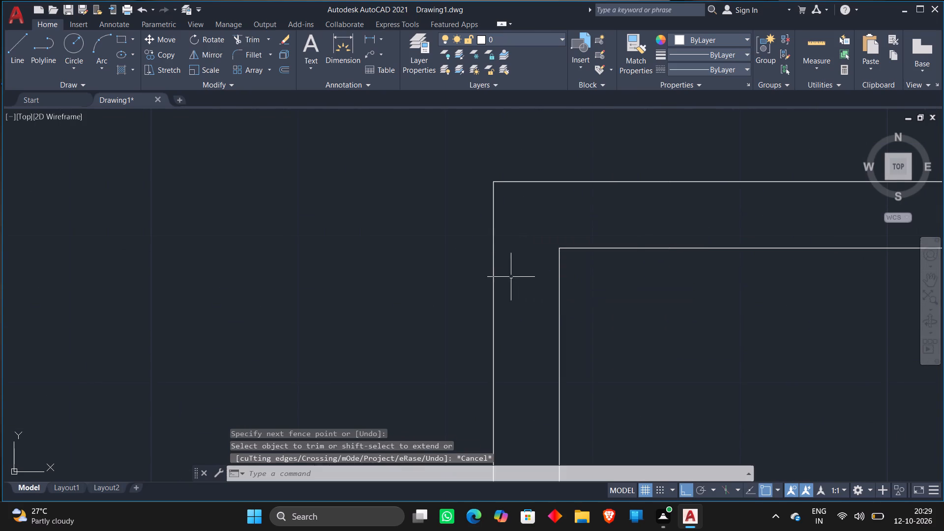
Trim the middle room's outer top line between the two lines of the projection's left wall.
scroll(546, 143, "down", 6)
scroll(550, 201, "down", 2)
middle_click(607, 204)
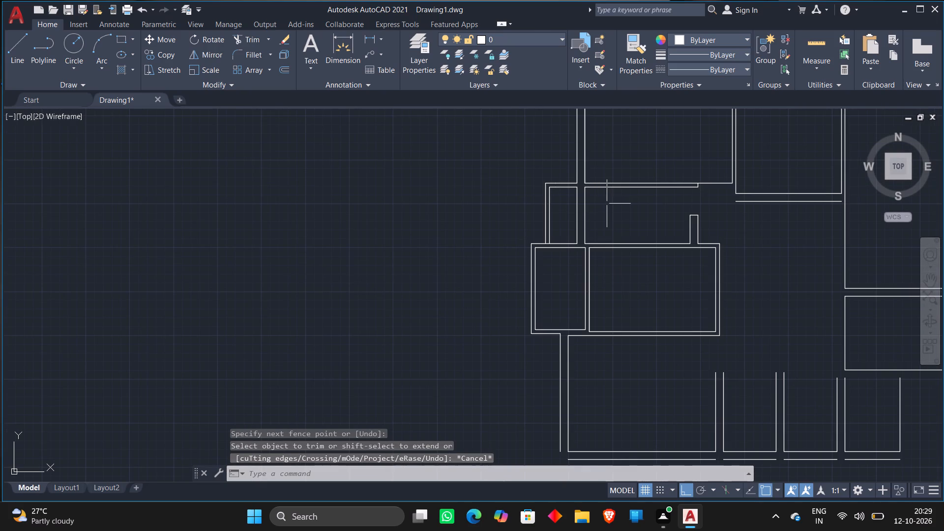
scroll(559, 251, "up", 3)
type("TR")
key("space")
scroll(531, 220, "up", 3)
left_click(530, 224)
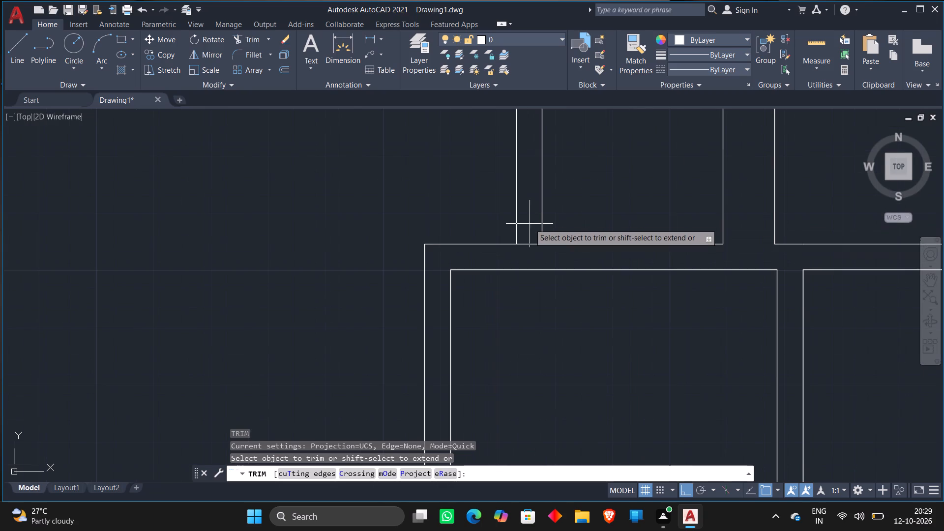
left_click(530, 247)
key("Escape")
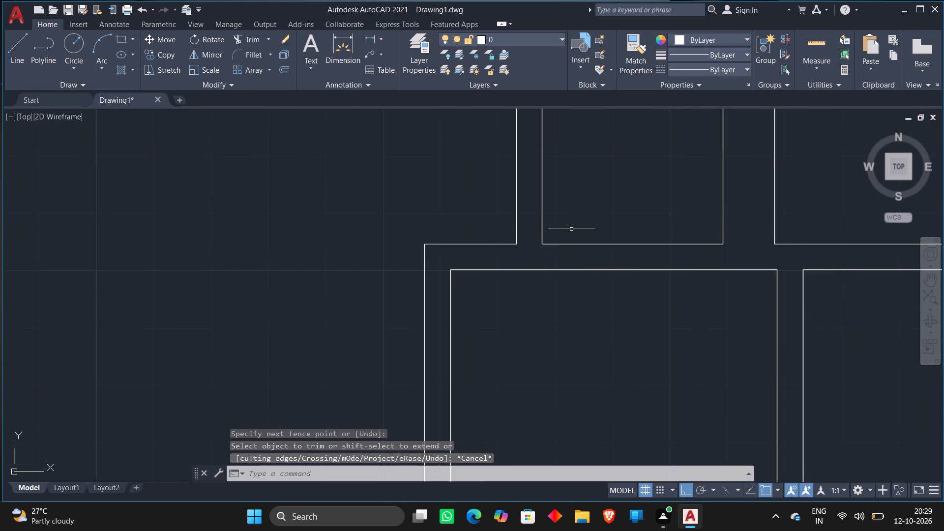
Fillet the bottom-left room's outer left line with its outer bottom line into a square corner.
scroll(572, 229, "down", 7)
middle_click_drag(616, 216, 579, 232)
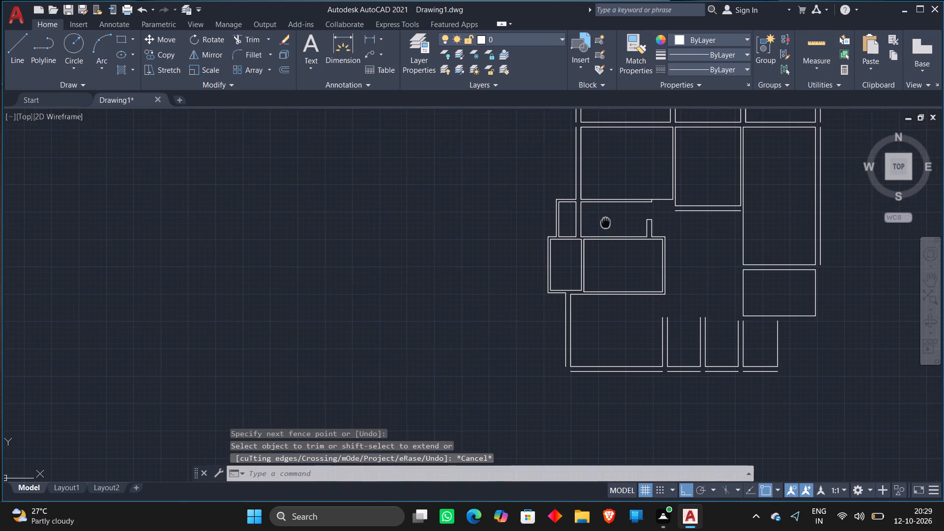
middle_click_drag(579, 232, 573, 234)
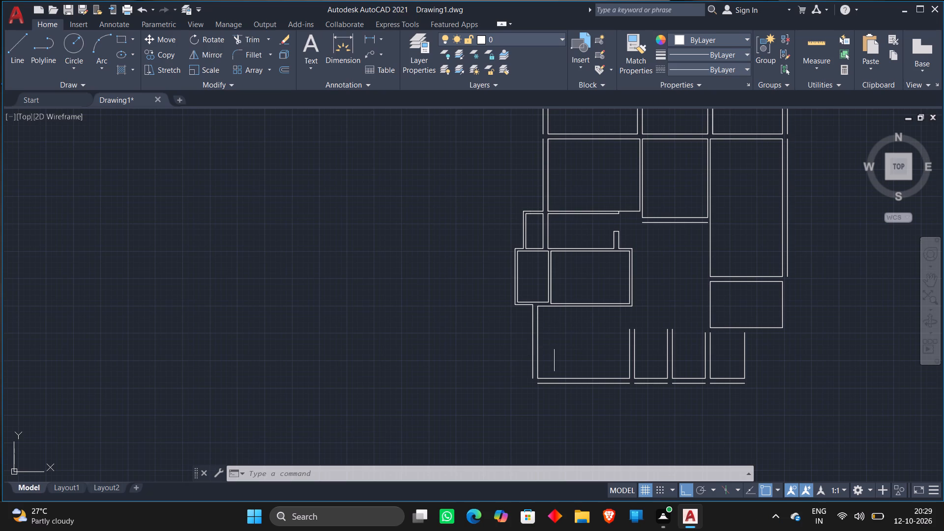
middle_click_drag(554, 348, 545, 309)
key("f")
key("space")
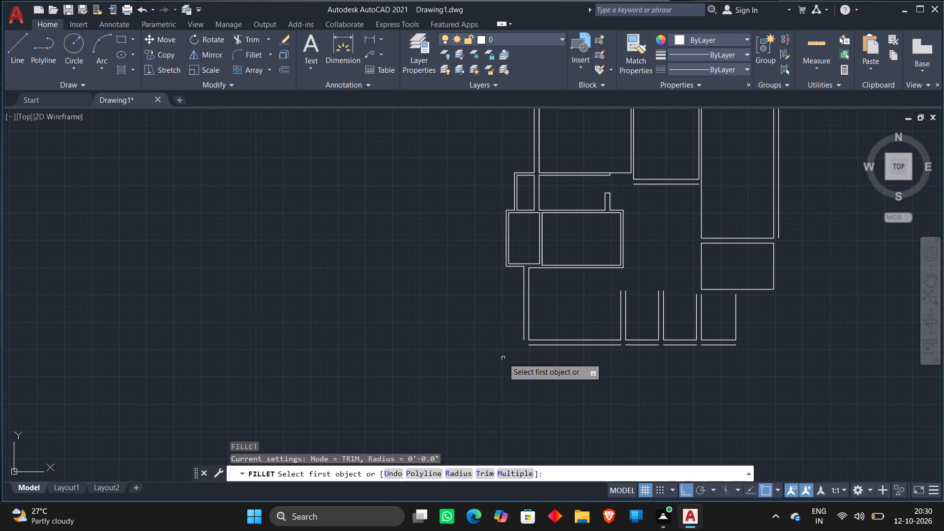
left_click(525, 339)
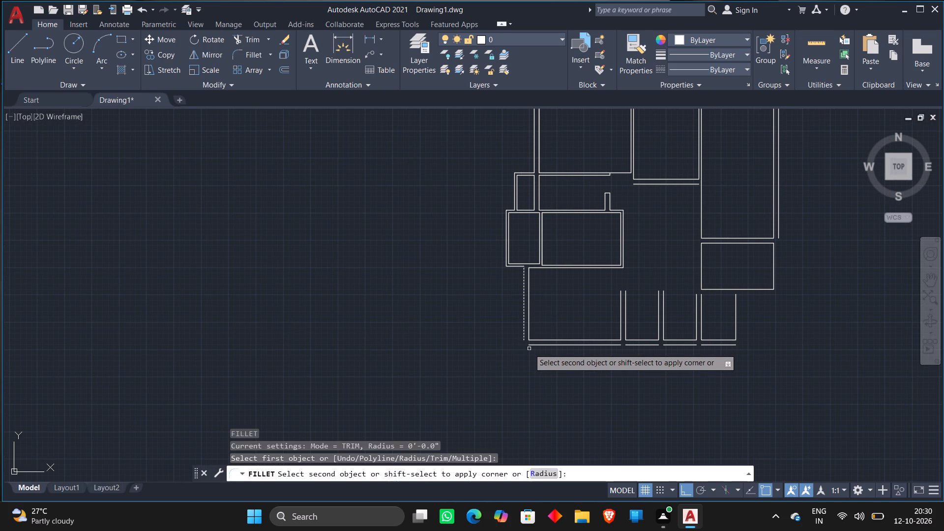
left_click(533, 347)
key("Escape")
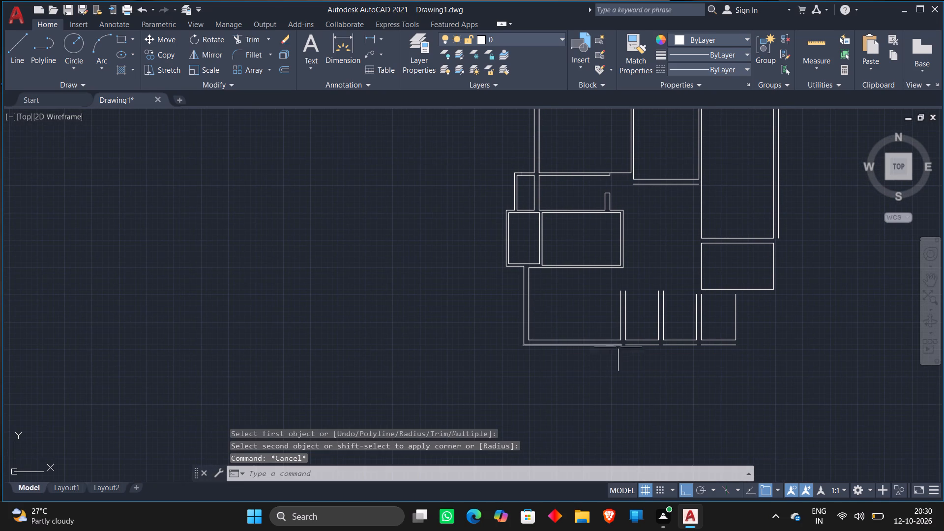
Extend the outer bottom lines below the second and third bottom-row rooms leftward to the outer left wall line.
middle_click_drag(638, 378, 625, 367)
scroll(629, 360, "up", 3)
type("EX")
key("space")
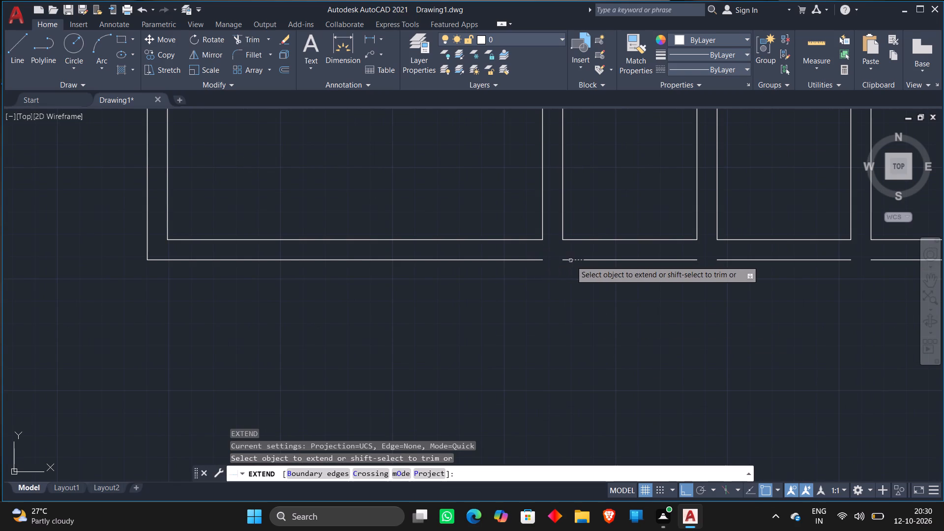
left_click(574, 261)
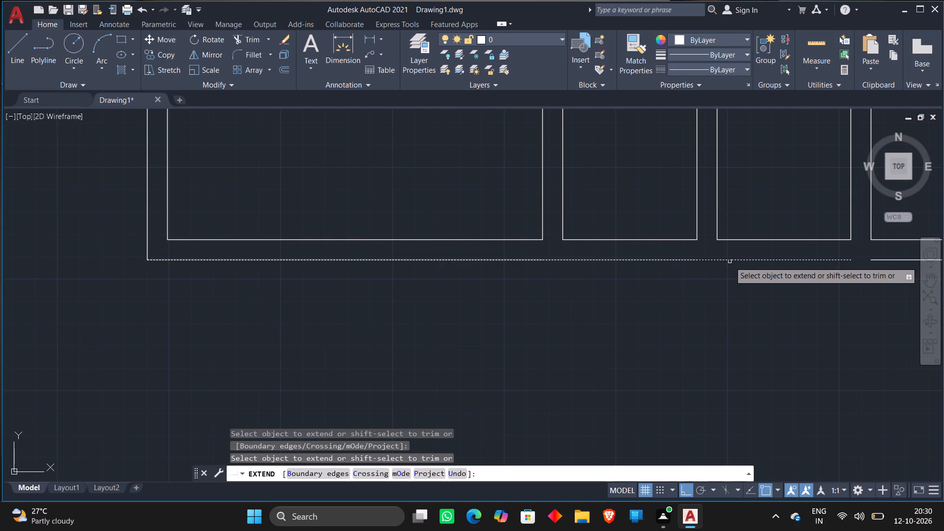
left_click(730, 260)
scroll(724, 330, "down", 3)
middle_click_drag(723, 328, 655, 327)
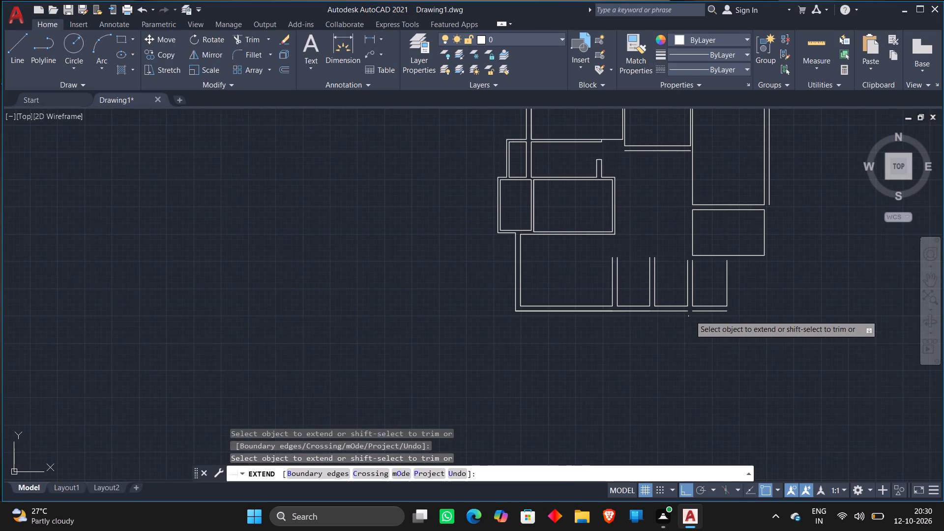
scroll(690, 315, "up", 4)
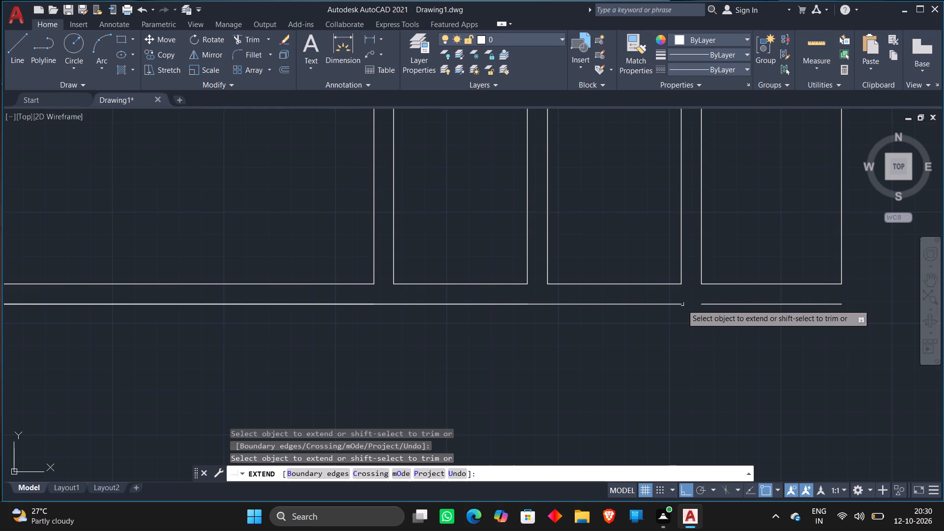
key("Escape")
key("Escape")
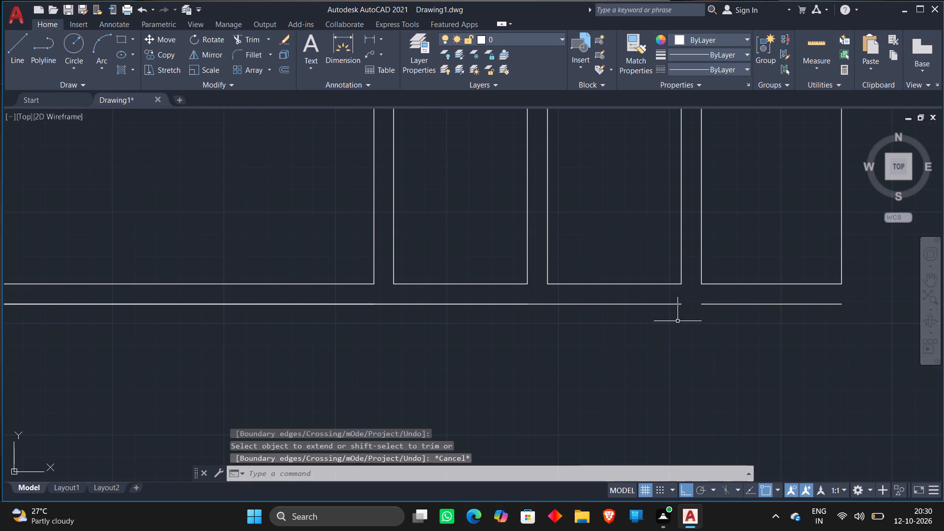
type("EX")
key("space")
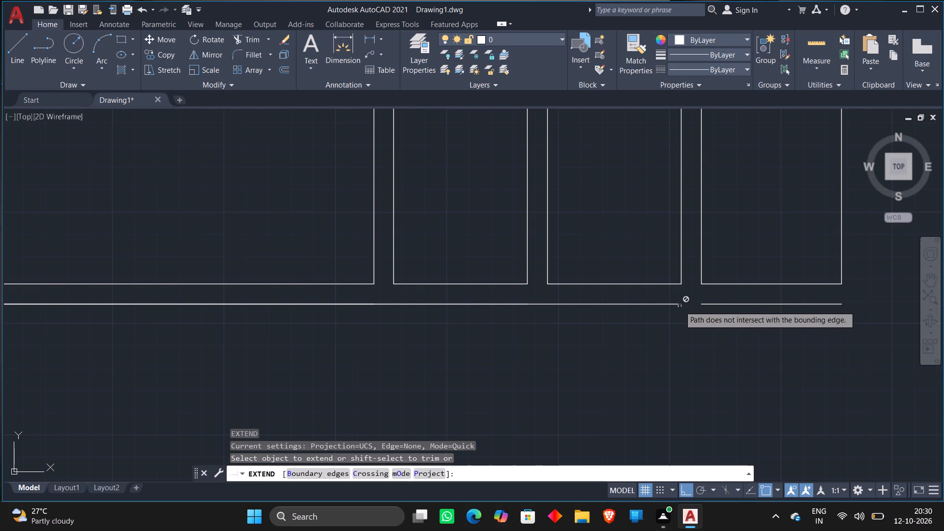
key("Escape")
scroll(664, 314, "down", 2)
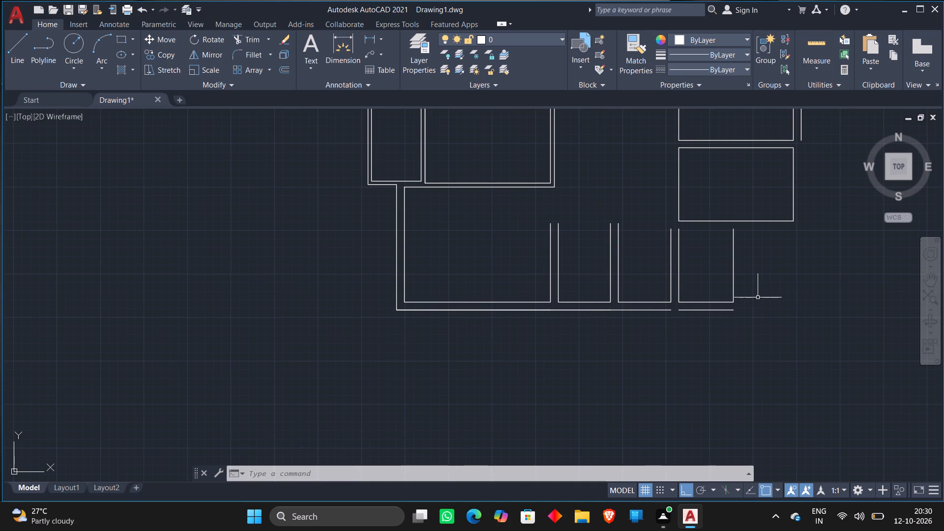
Extend the top-left room's outer left line downward to close the gap with the outer left wall line below.
scroll(740, 309, "up", 1)
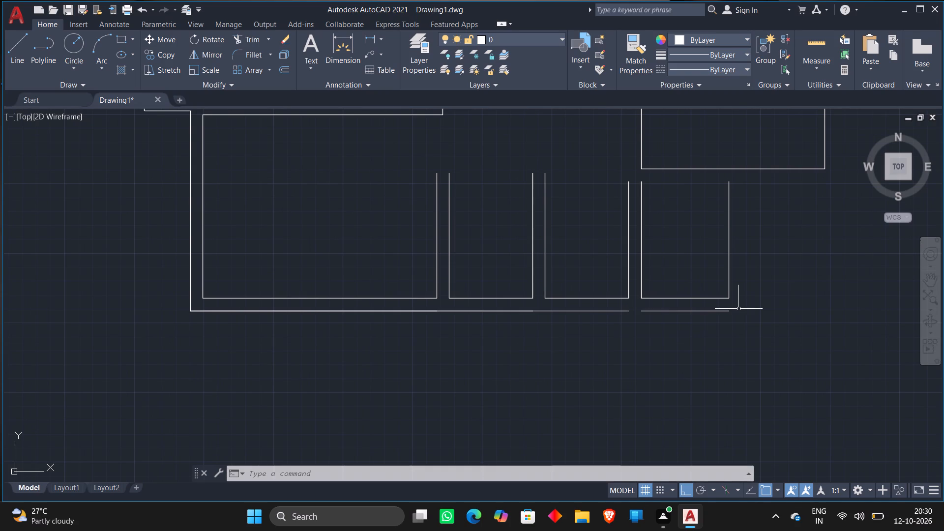
scroll(569, 321, "down", 2)
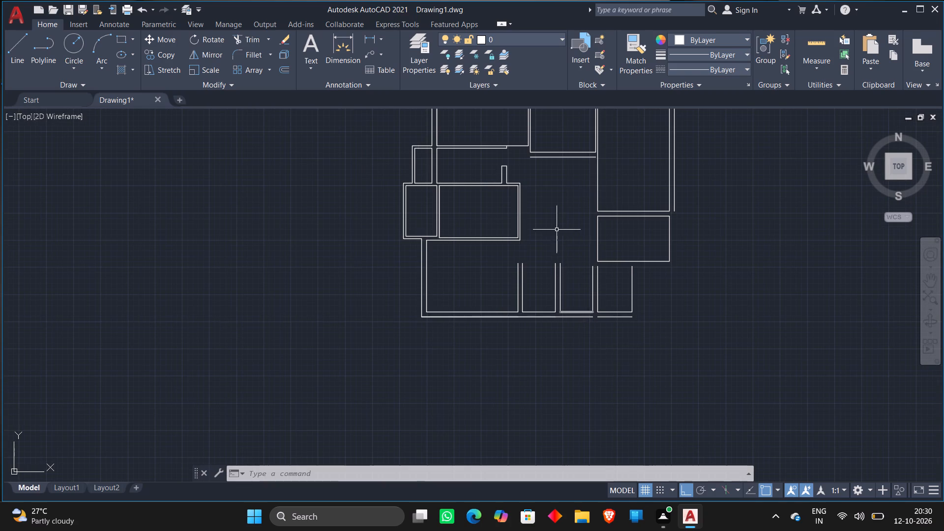
middle_click_drag(557, 230, 568, 318)
middle_click_drag(521, 199, 531, 242)
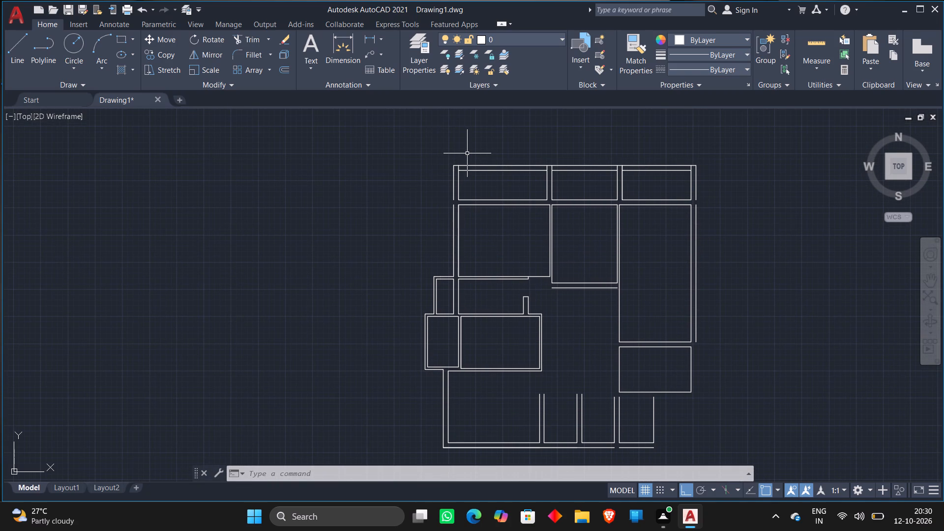
scroll(467, 153, "up", 2)
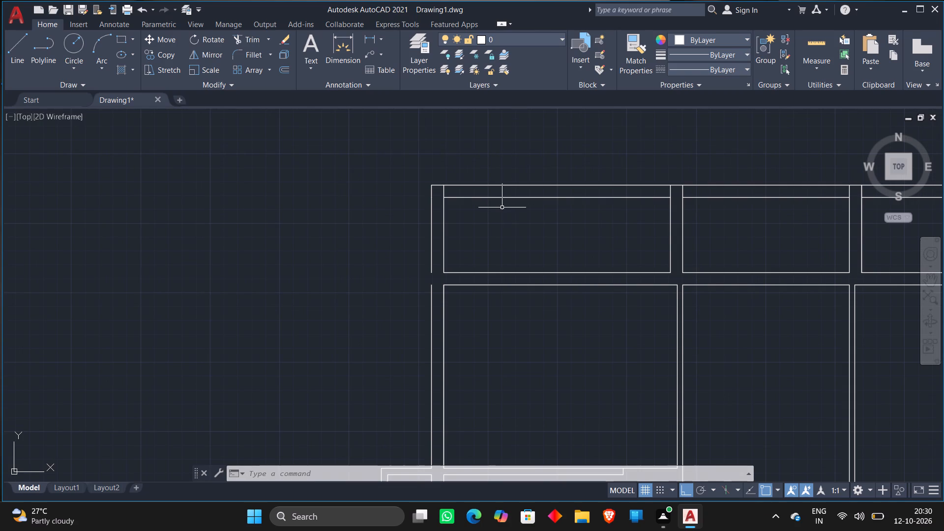
key("e")
key("x")
key("space")
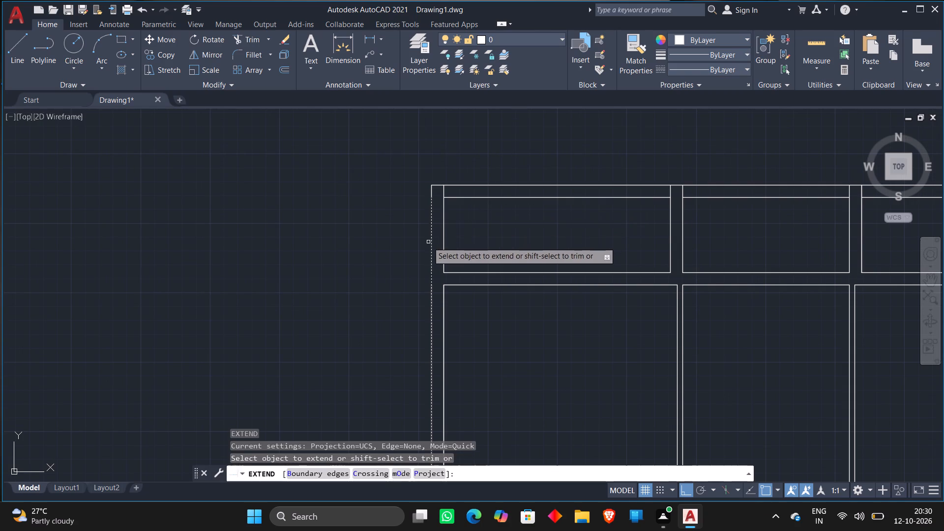
left_click(432, 267)
scroll(411, 233, "down", 2)
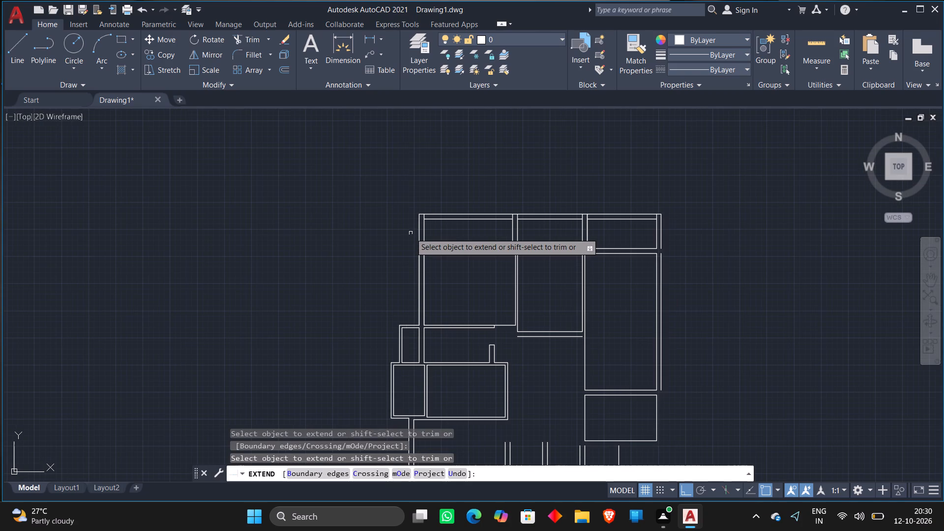
key("Escape")
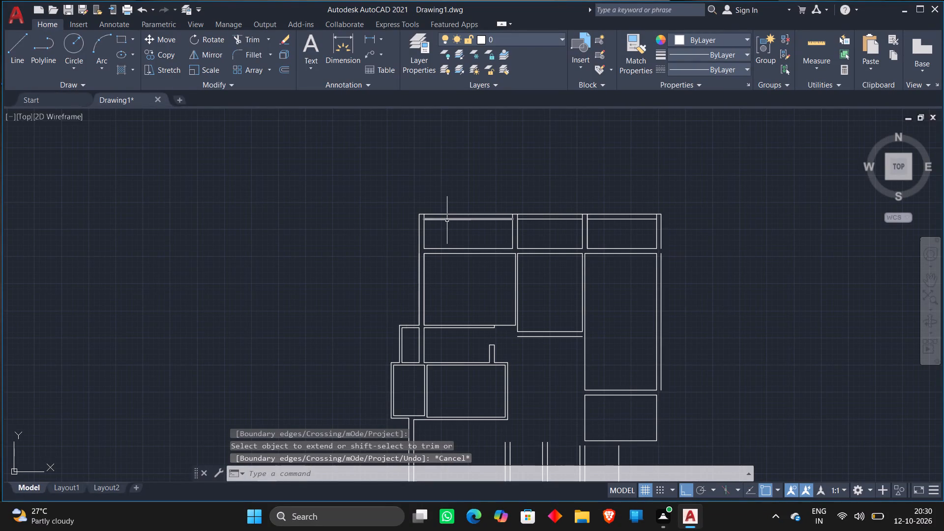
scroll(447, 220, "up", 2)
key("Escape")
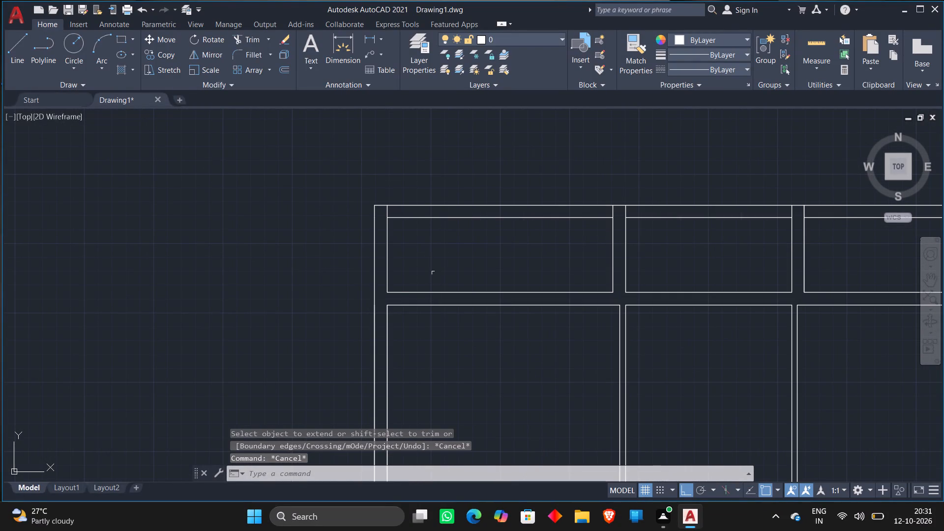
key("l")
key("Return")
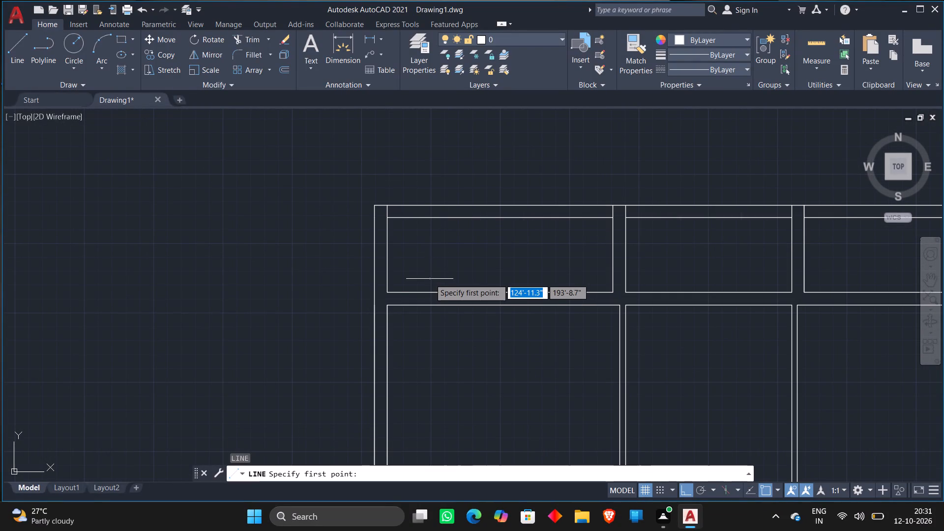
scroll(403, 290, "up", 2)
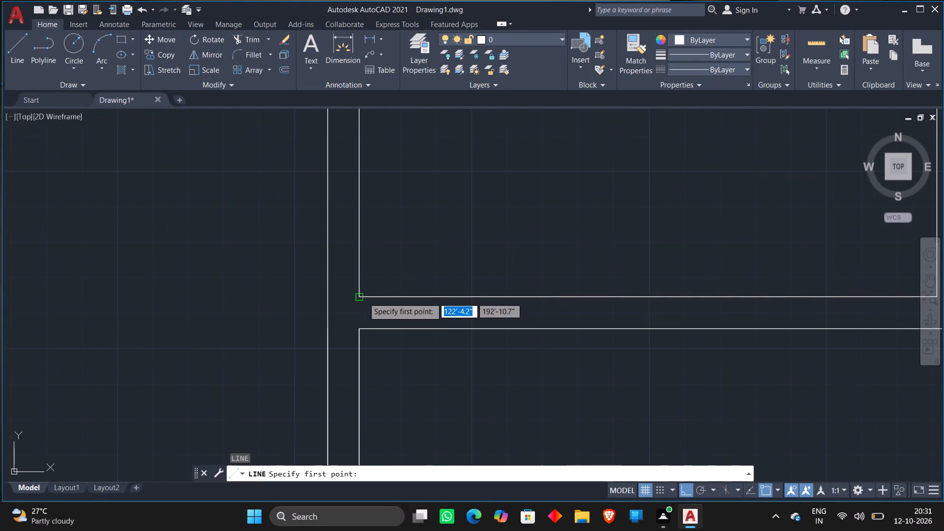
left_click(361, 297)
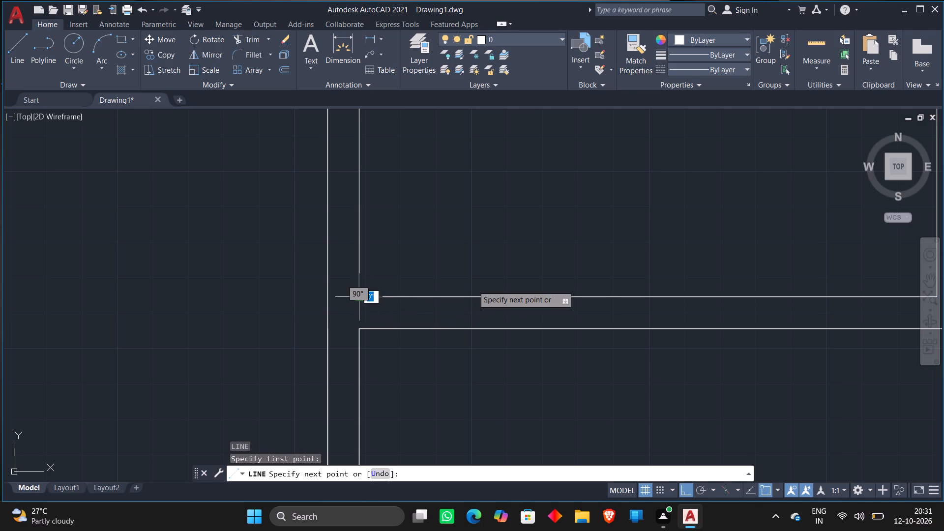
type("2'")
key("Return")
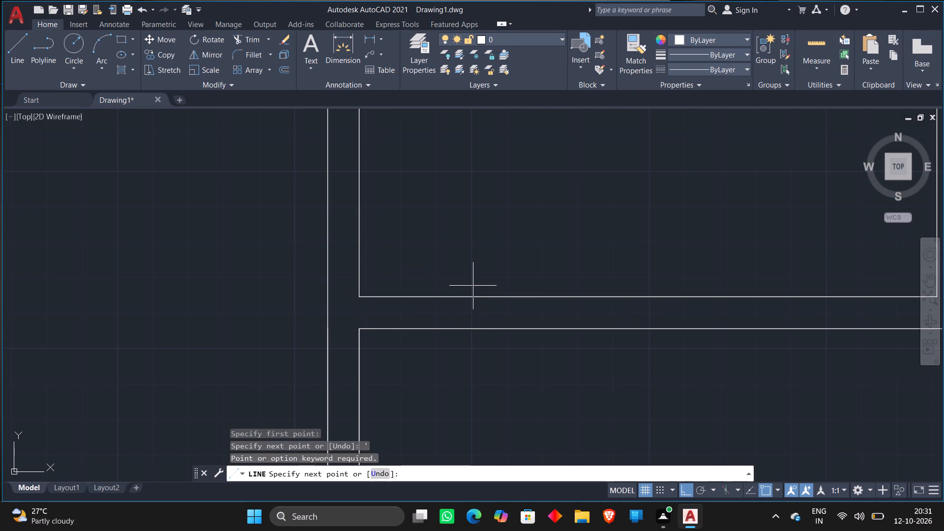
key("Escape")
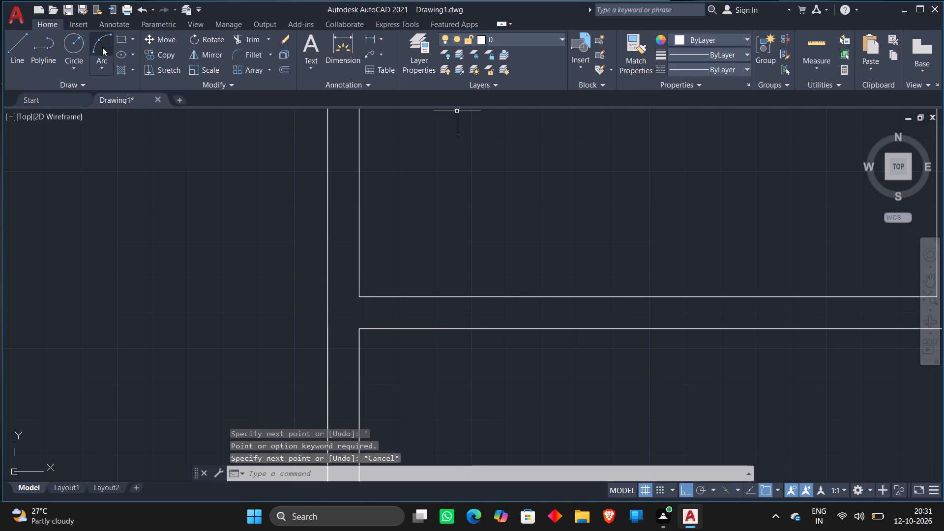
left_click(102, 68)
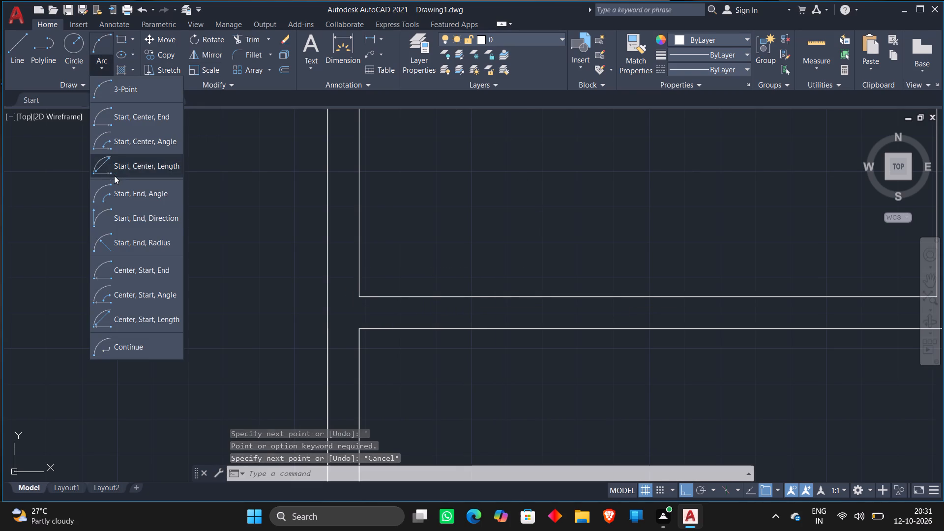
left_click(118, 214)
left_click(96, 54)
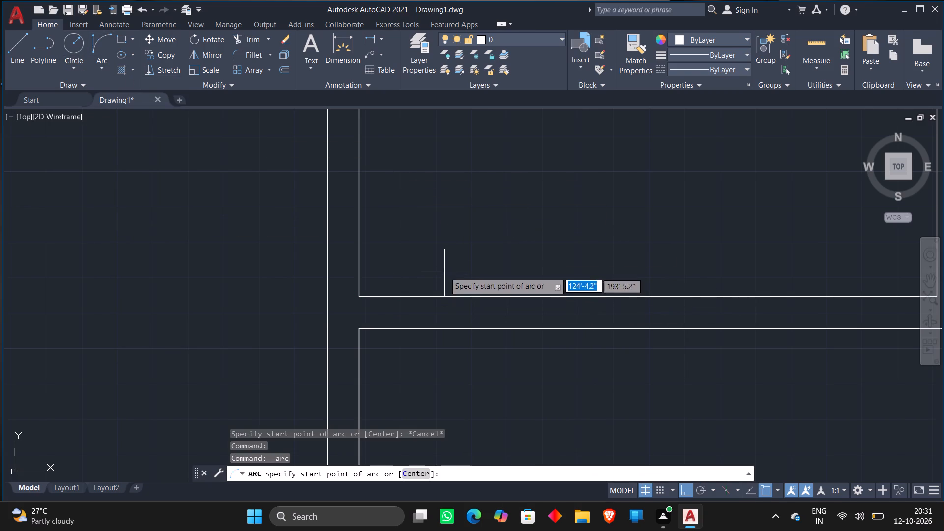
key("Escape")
Draw a 2' horizontal line from the top-left room's inner bottom-left corner along its bottom wall line.
key("l")
key("Return")
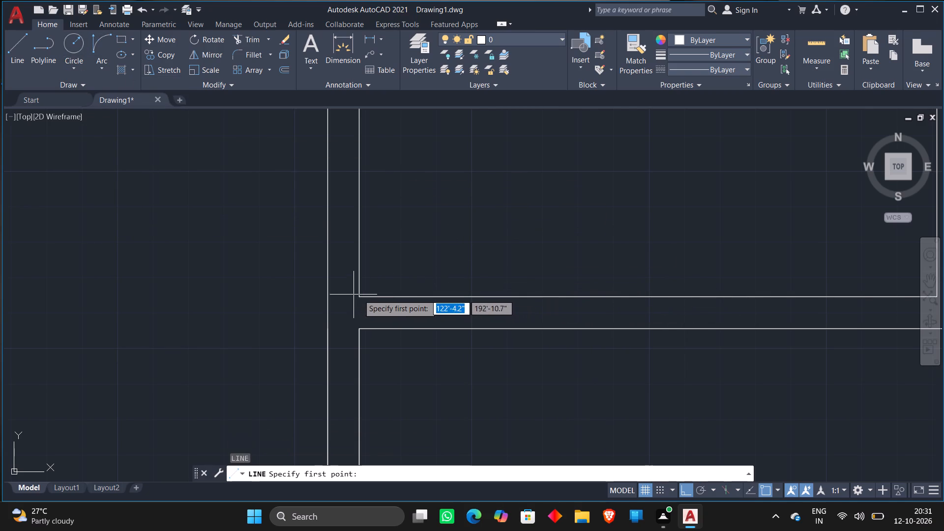
left_click(360, 297)
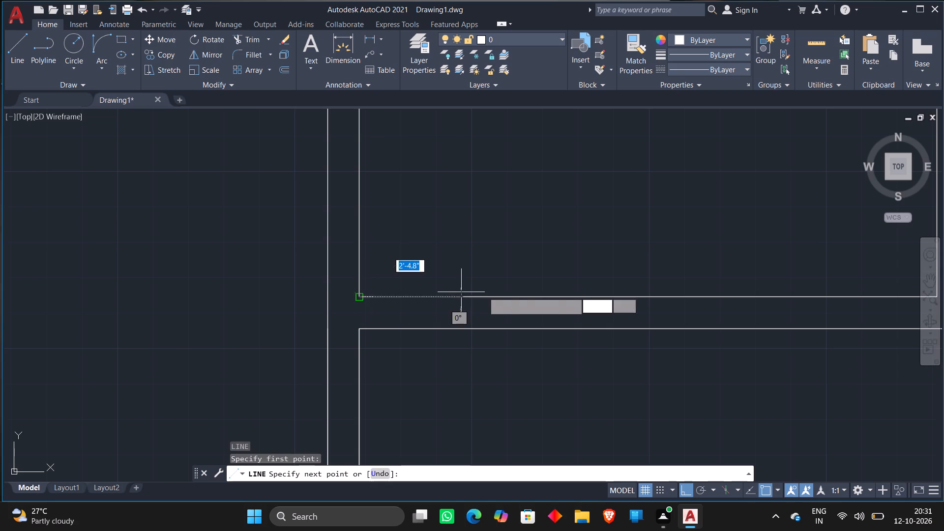
type("2'")
key("Return")
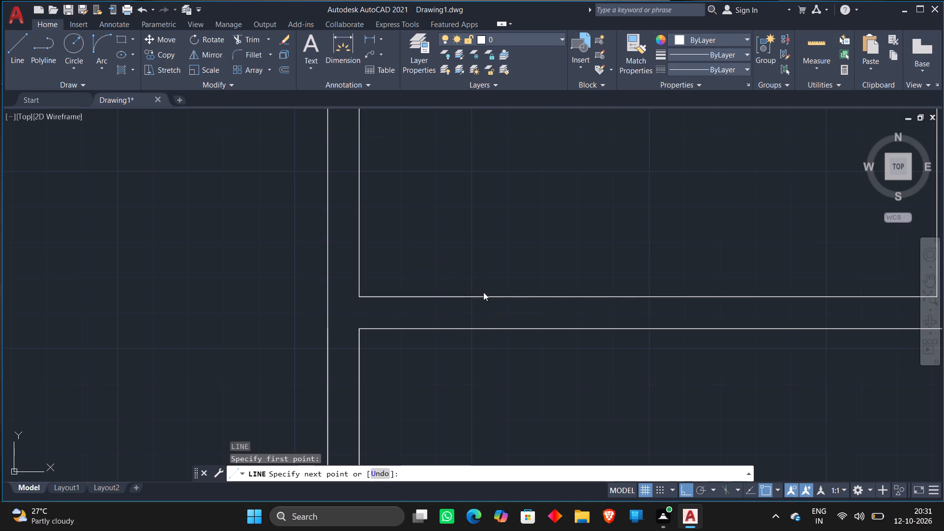
key("Escape")
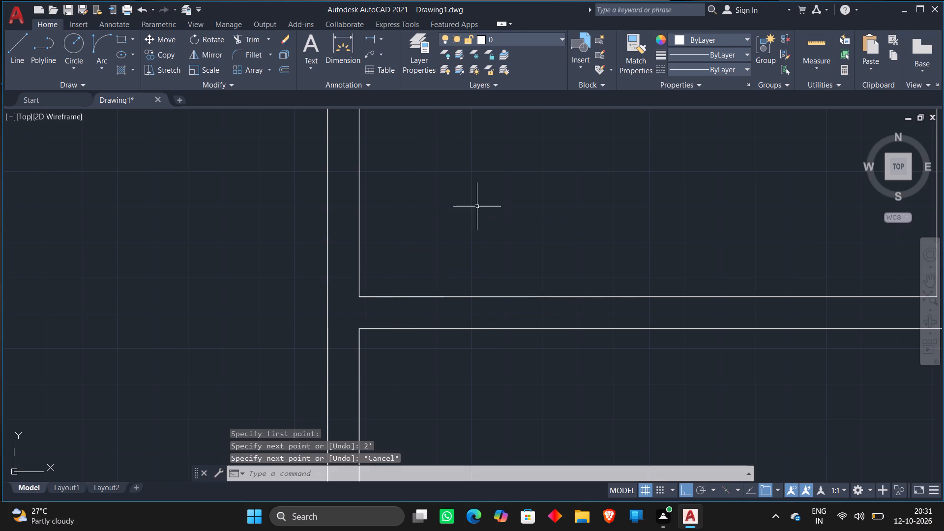
Draw a Start, End, Direction door-swing arc from the 2' line's free end up to beside the left wall, with a vertical start tangent.
left_click(102, 45)
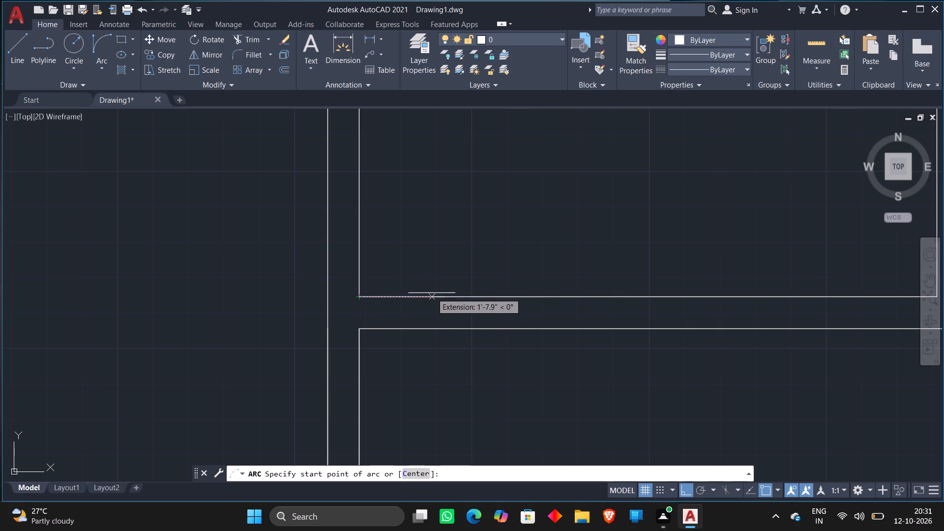
left_click(445, 298)
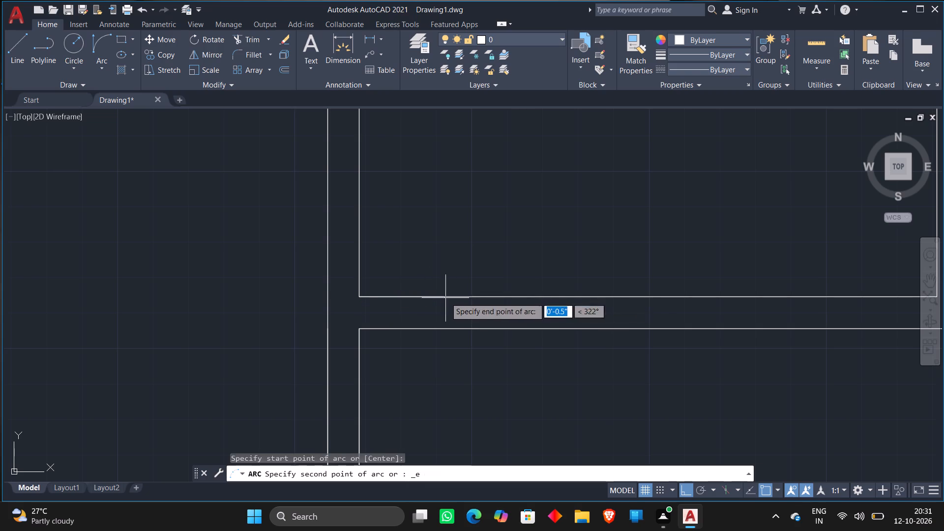
scroll(371, 179, "down", 1)
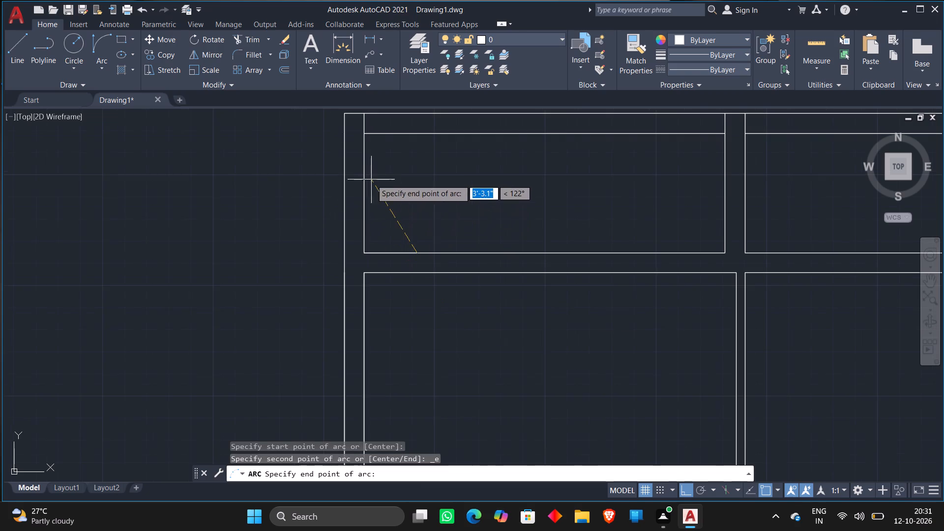
middle_click_drag(371, 179, 372, 207)
scroll(373, 207, "up", 2)
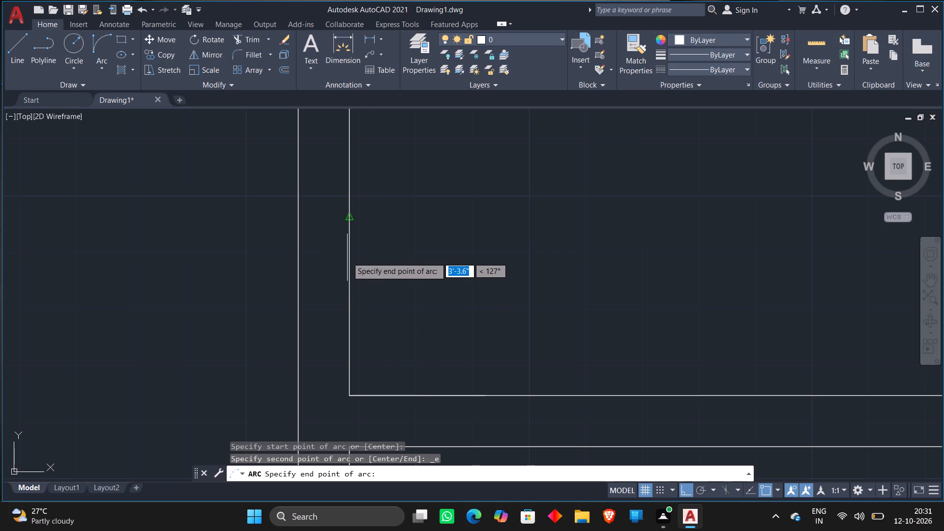
left_click(357, 274)
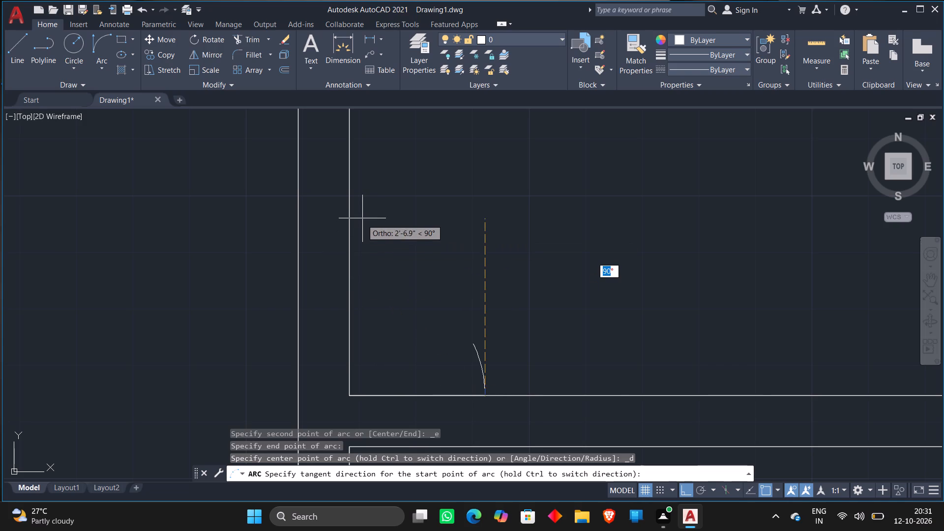
left_click(364, 214)
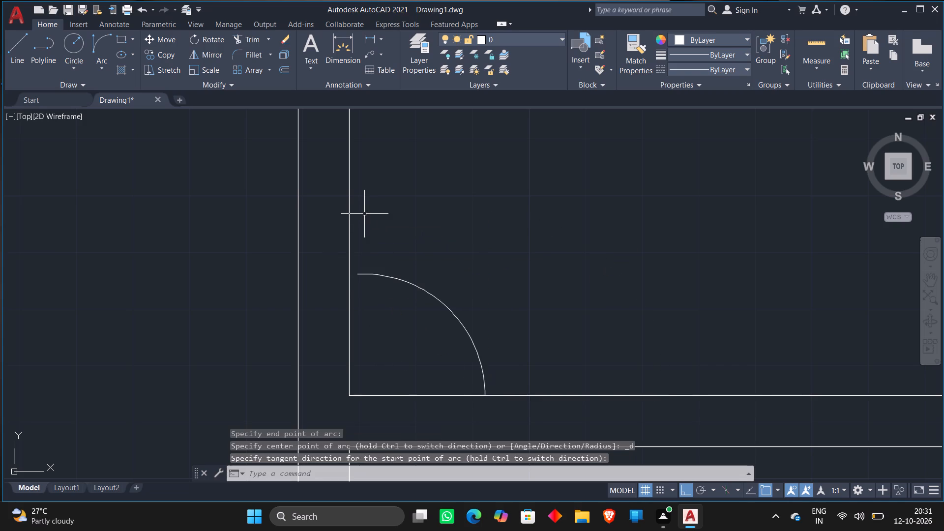
Draw a vertical line from the door arc's upper end down across both lines of the room's bottom wall.
key("l")
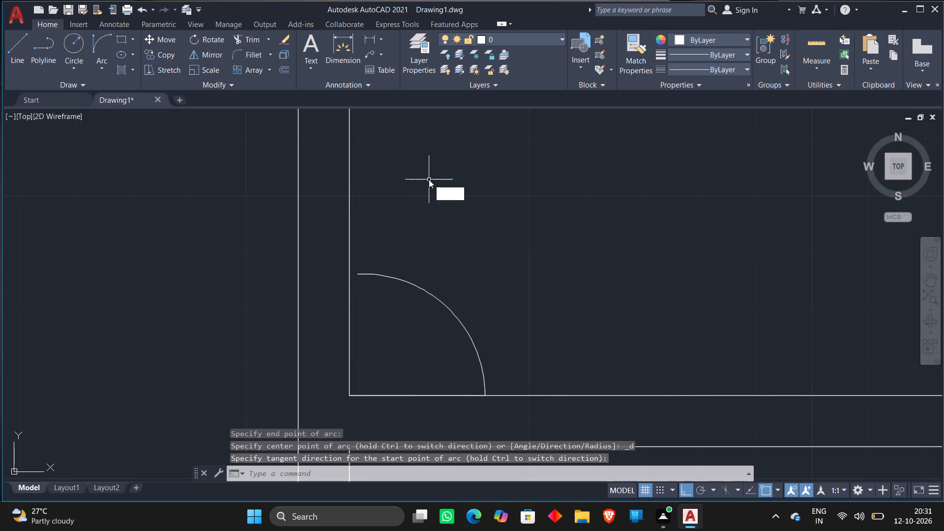
key("Return")
left_click(362, 272)
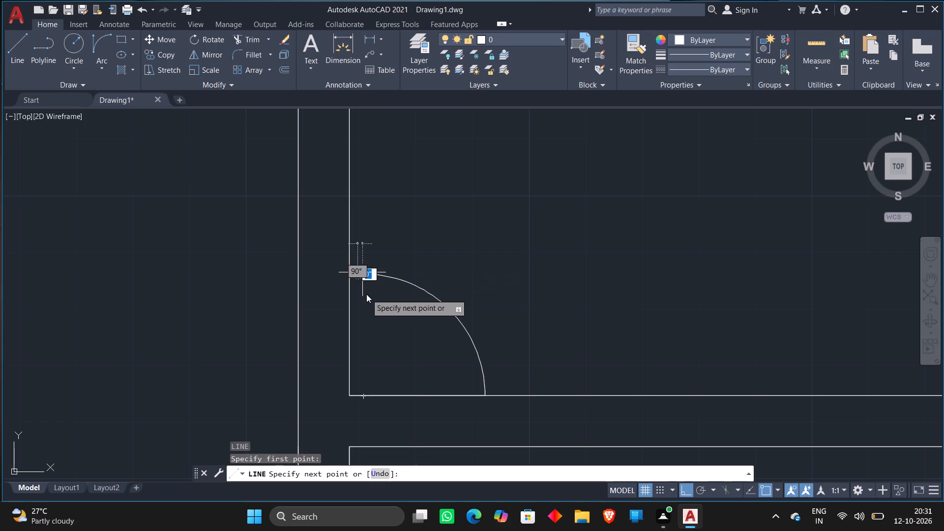
middle_click_drag(366, 294, 379, 170)
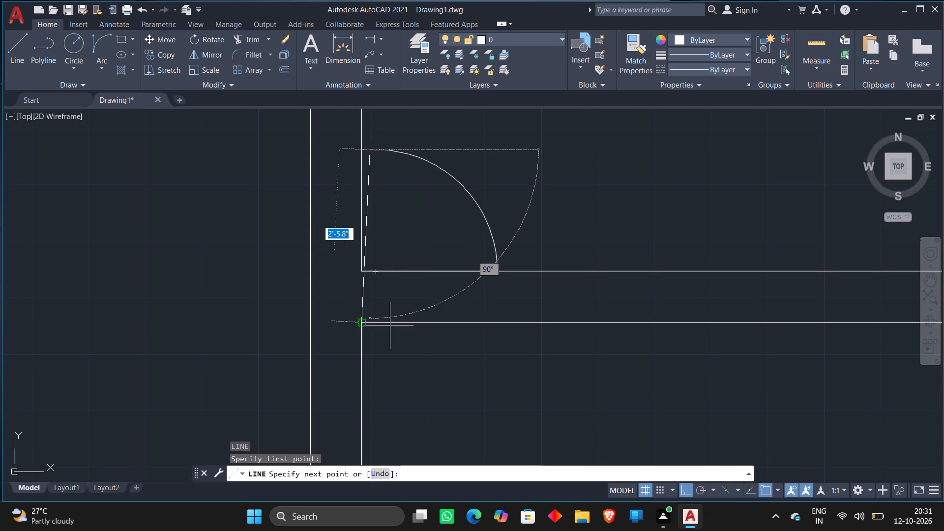
left_click(404, 338)
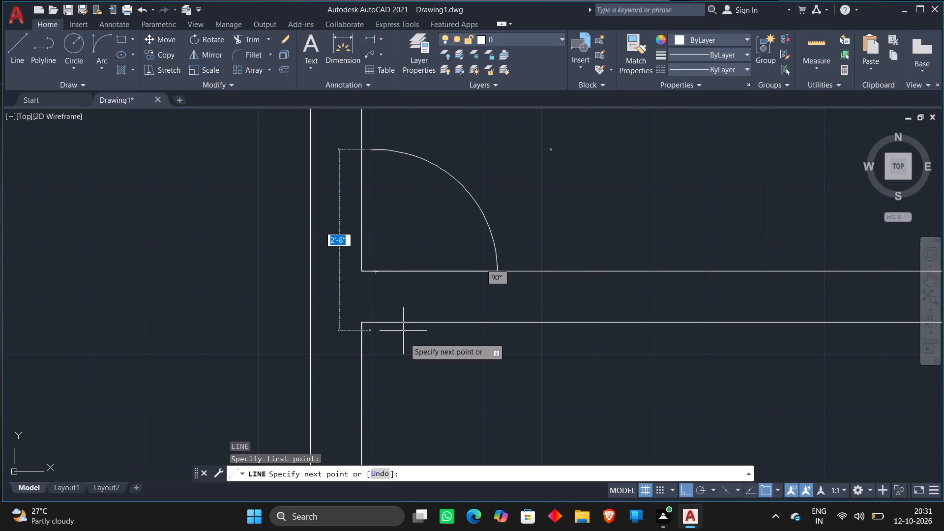
key("Escape")
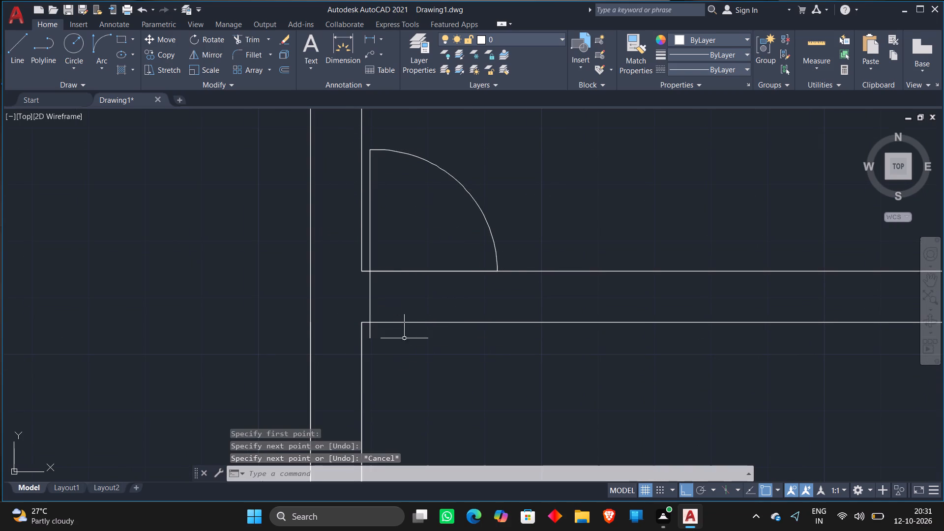
Trim the vertical door line's overhang below the bottom wall's lower line.
type("TR")
key("space")
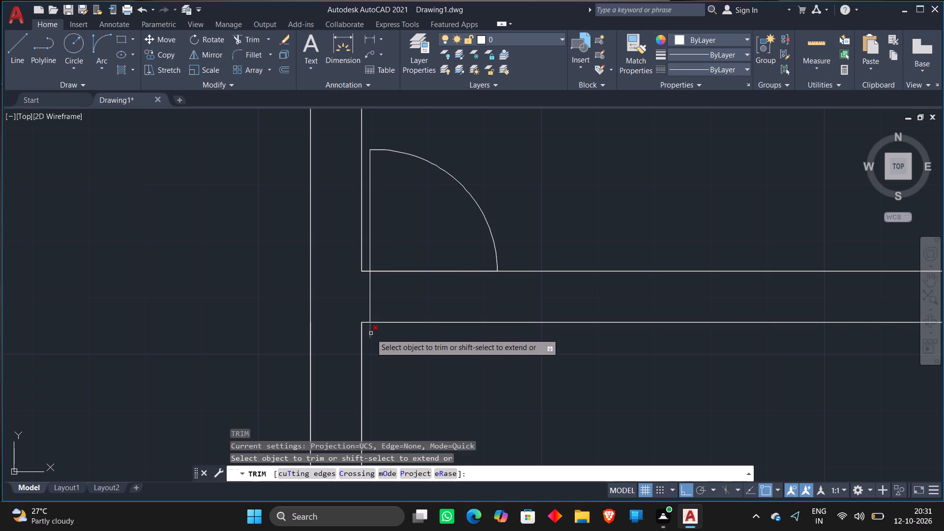
left_click(370, 333)
key("Escape")
Draw a vertical line from the door arc's lower end down across the bottom wall to mark the opening's other side.
key("l")
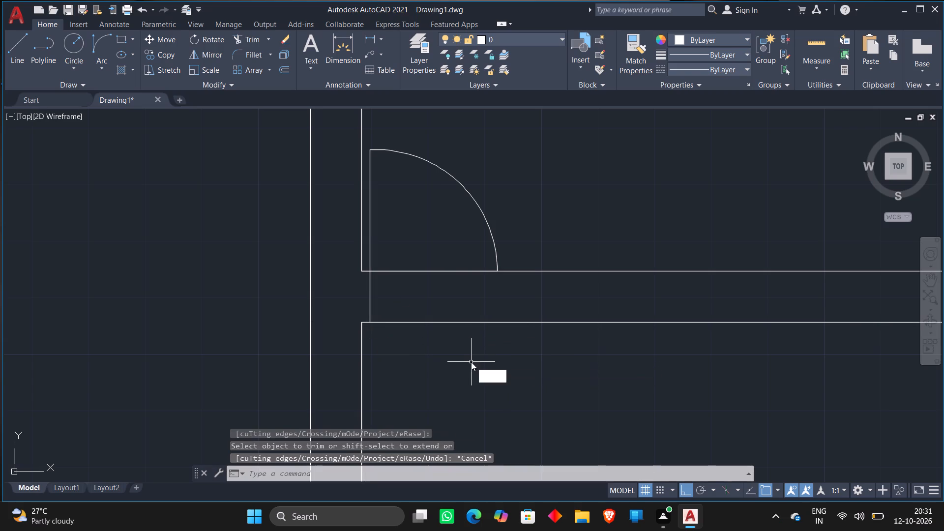
key("Return")
left_click(498, 269)
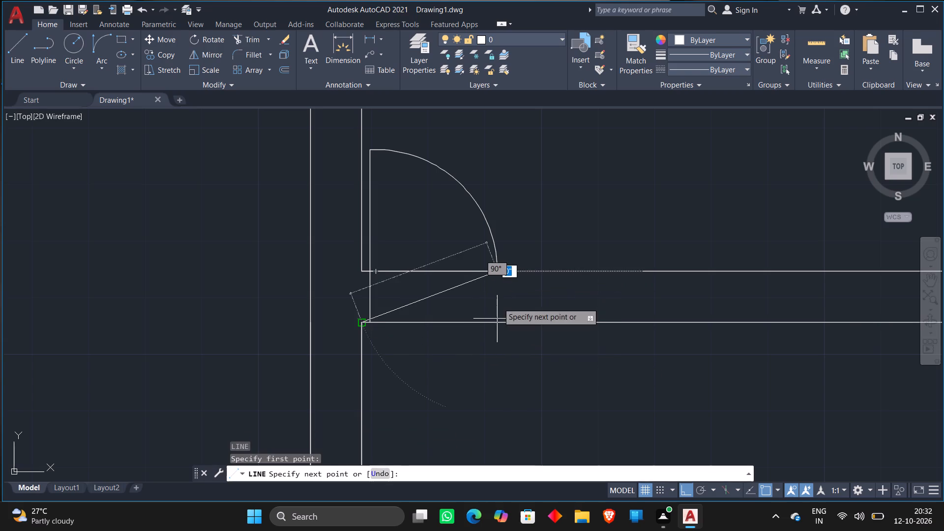
left_click(497, 356)
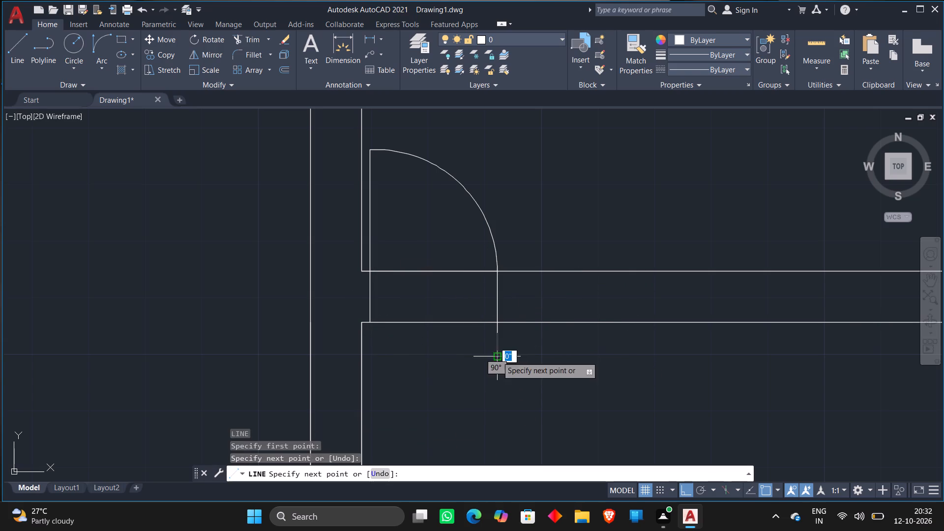
key("Escape")
Trim both lines of the room's bottom wall between the door's side lines, and the side line's overhang below the wall.
type("TR")
key("space")
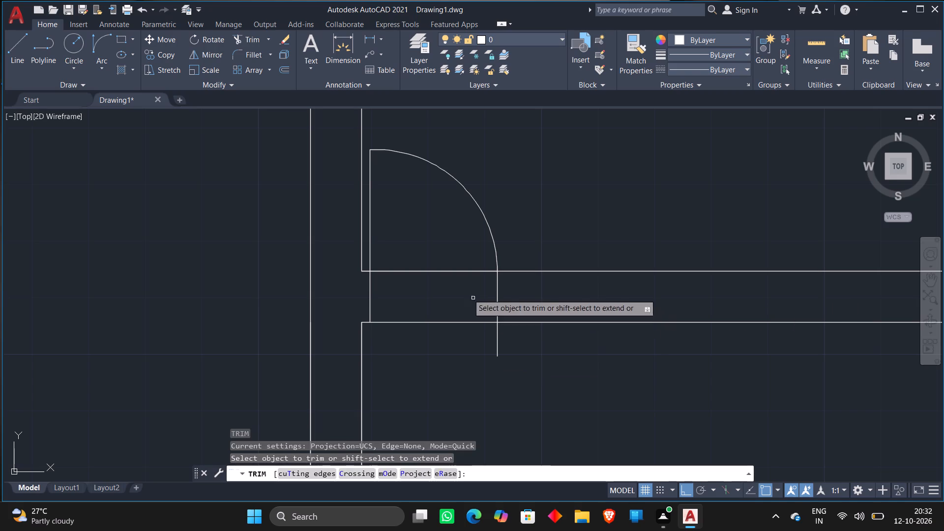
left_click(450, 252)
left_click(448, 340)
left_click(498, 342)
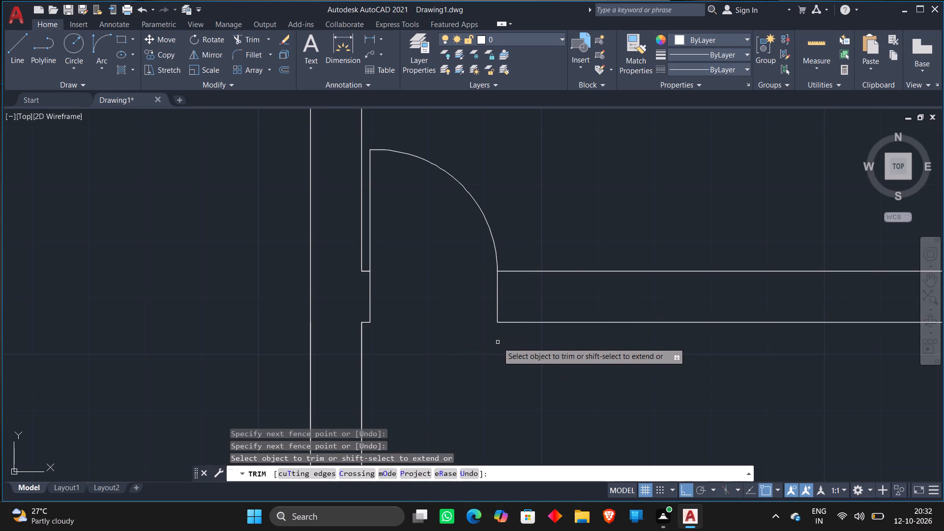
key("Escape")
Look over the floor plan's rooms and wall gaps to locate the next opening that needs a door.
scroll(497, 341, "down", 2)
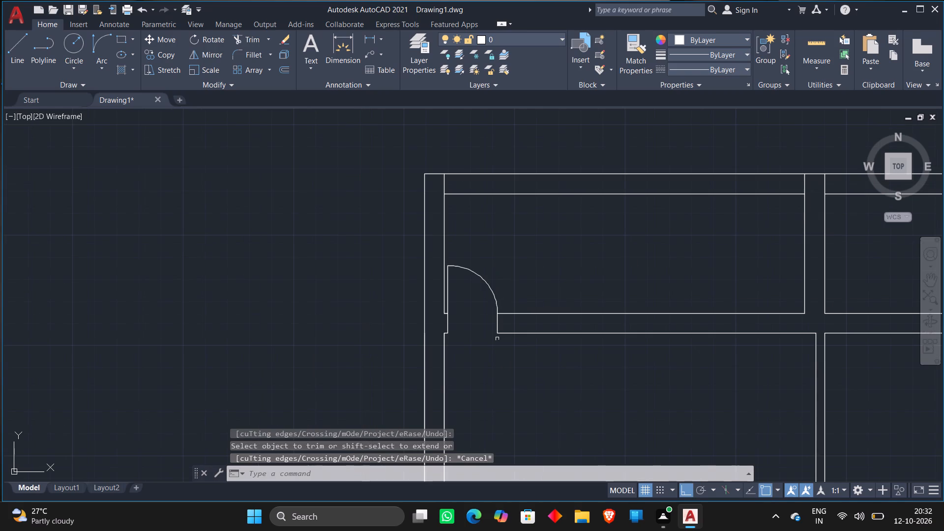
middle_click_drag(554, 248, 521, 230)
scroll(554, 248, "down", 1)
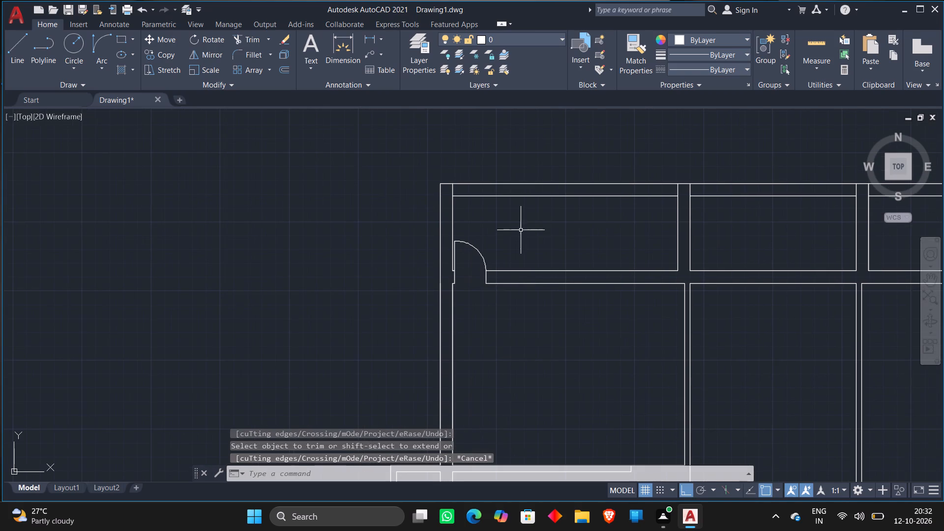
scroll(548, 178, "down", 1)
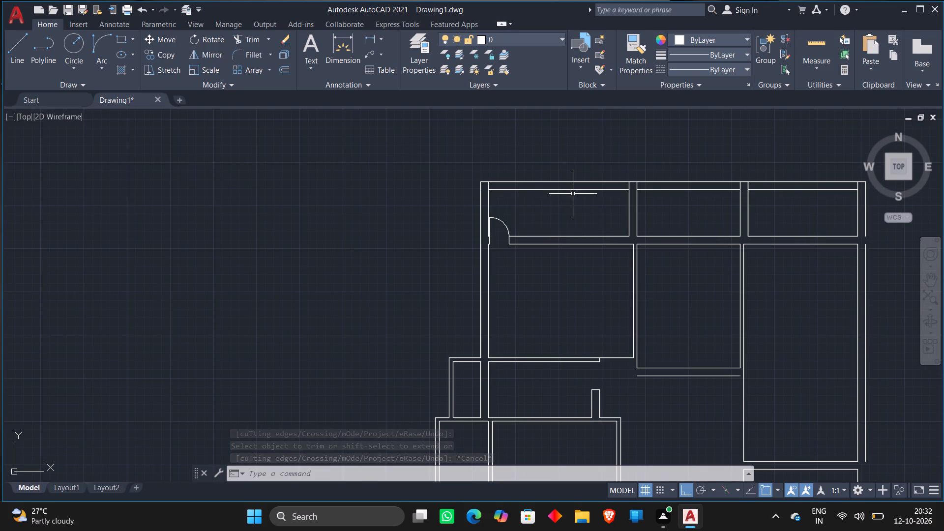
middle_click_drag(575, 216, 526, 148)
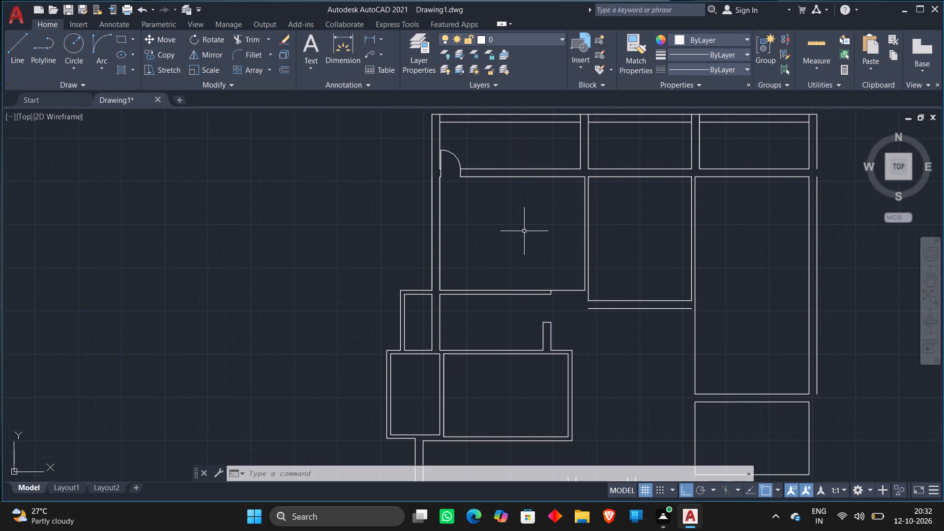
scroll(524, 231, "up", 1)
middle_click_drag(519, 197, 505, 253)
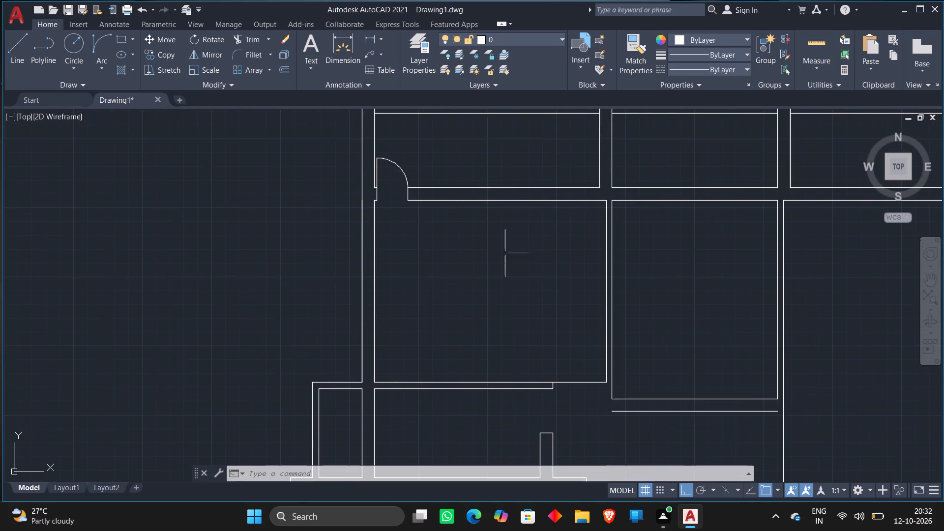
scroll(519, 211, "down", 1)
middle_click_drag(511, 174, 505, 182)
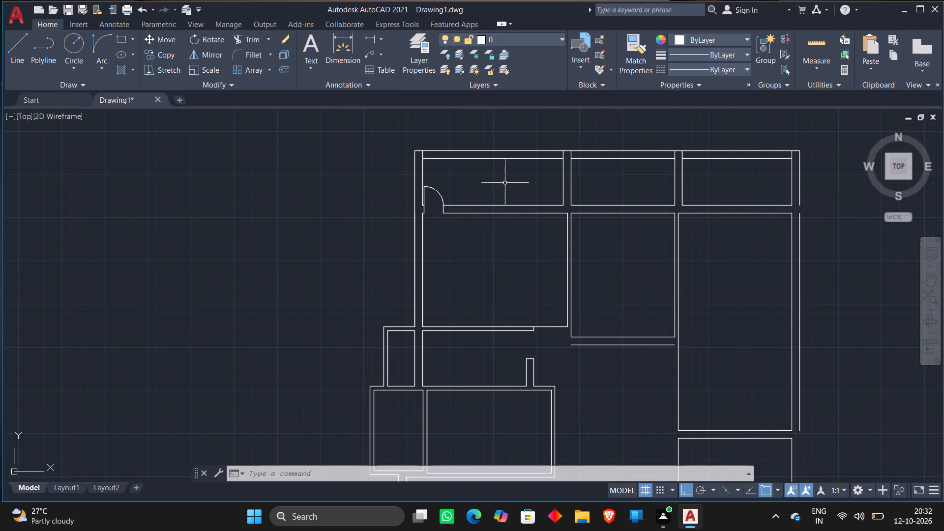
scroll(505, 183, "up", 2)
scroll(505, 182, "down", 2)
middle_click_drag(505, 182, 485, 181)
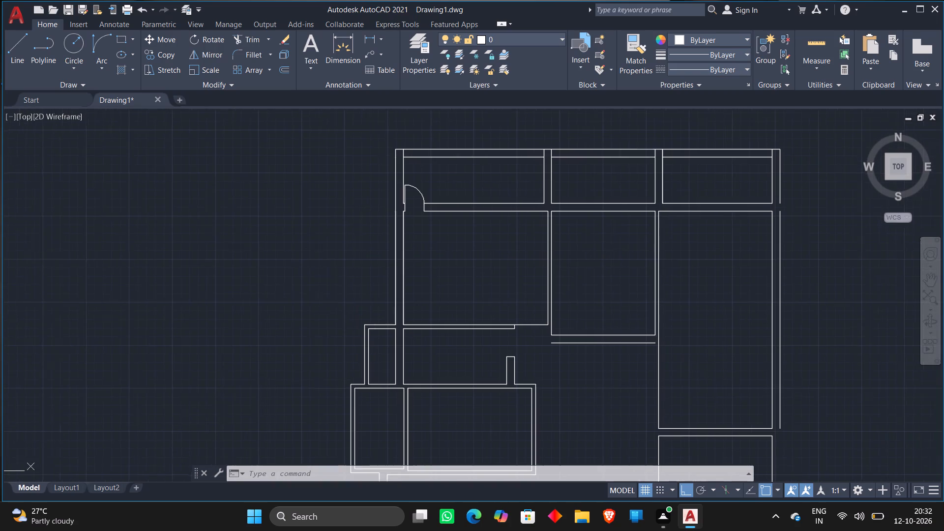
middle_click_drag(485, 181, 424, 173)
scroll(524, 193, "up", 1)
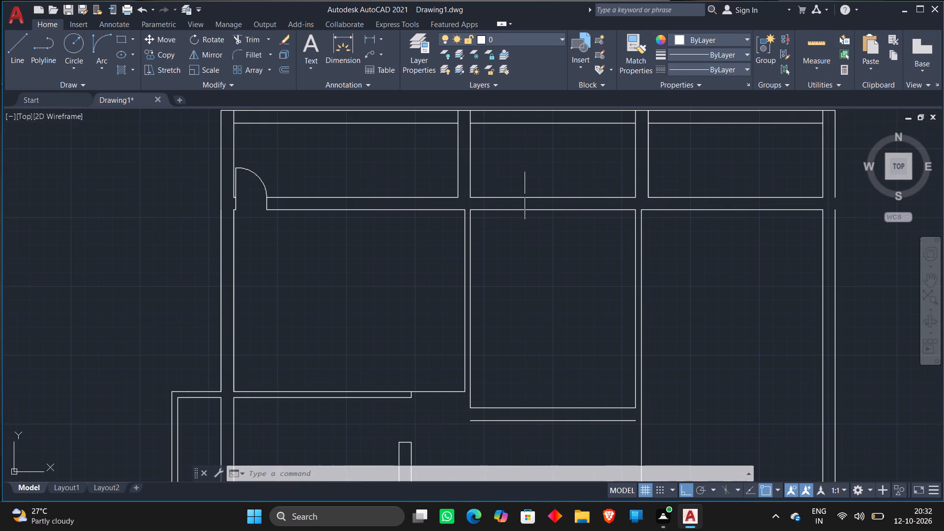
scroll(546, 275, "down", 1)
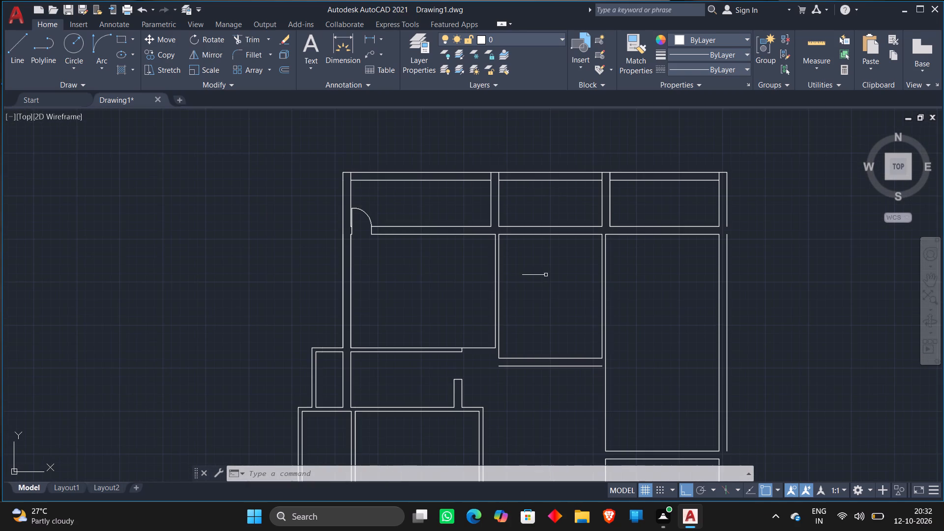
middle_click_drag(546, 274, 443, 206)
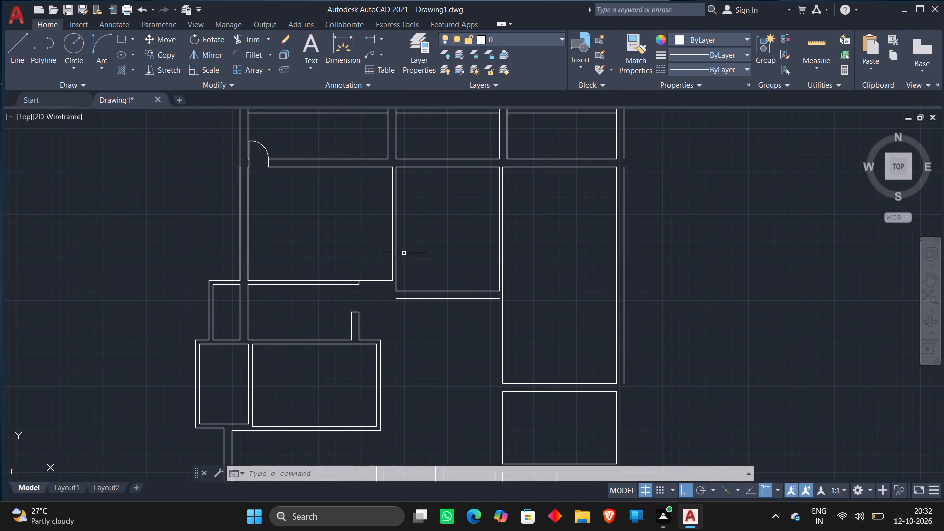
scroll(378, 298, "up", 2)
middle_click_drag(331, 278, 388, 248)
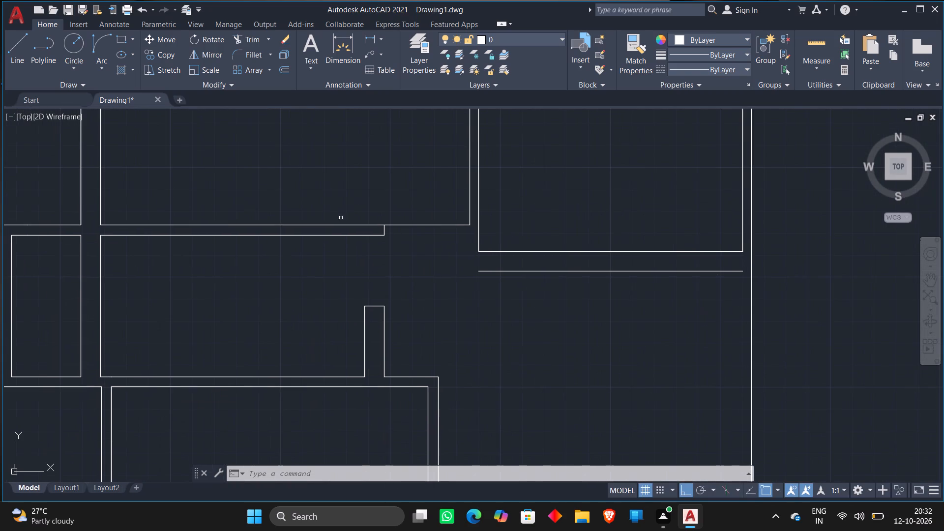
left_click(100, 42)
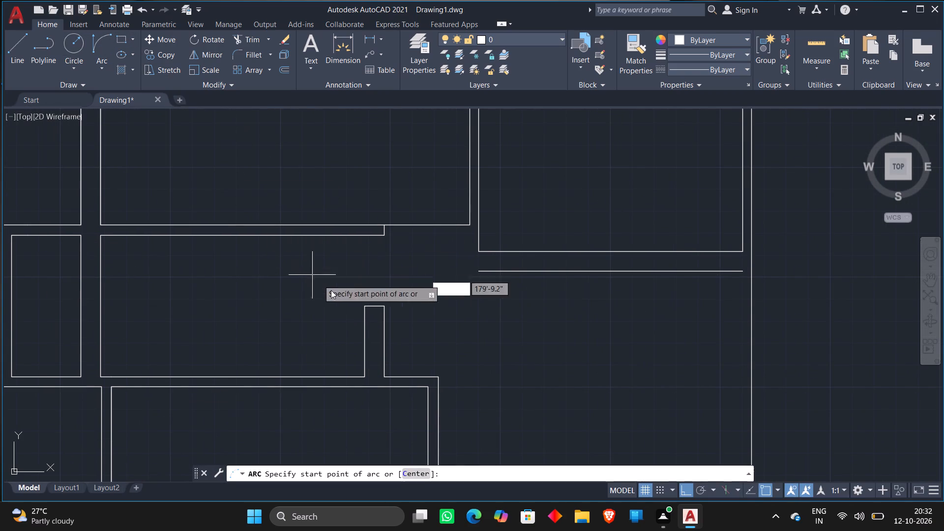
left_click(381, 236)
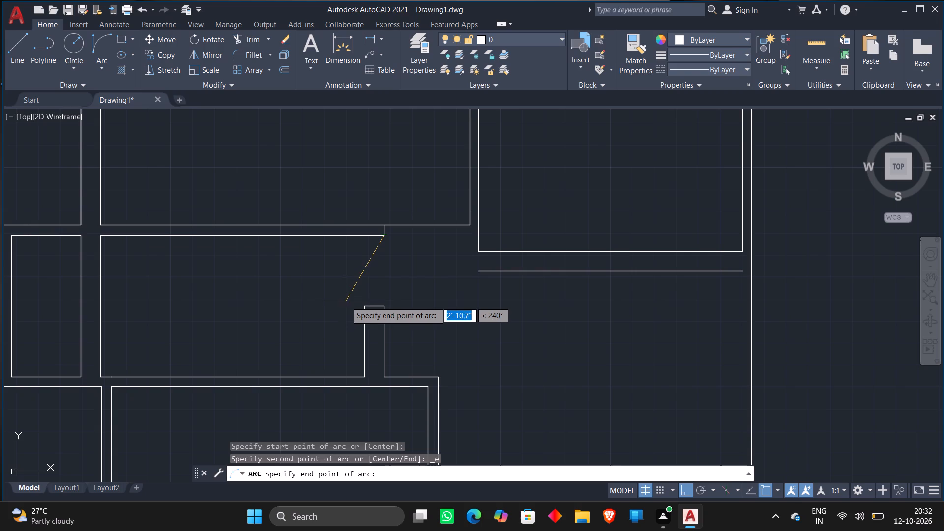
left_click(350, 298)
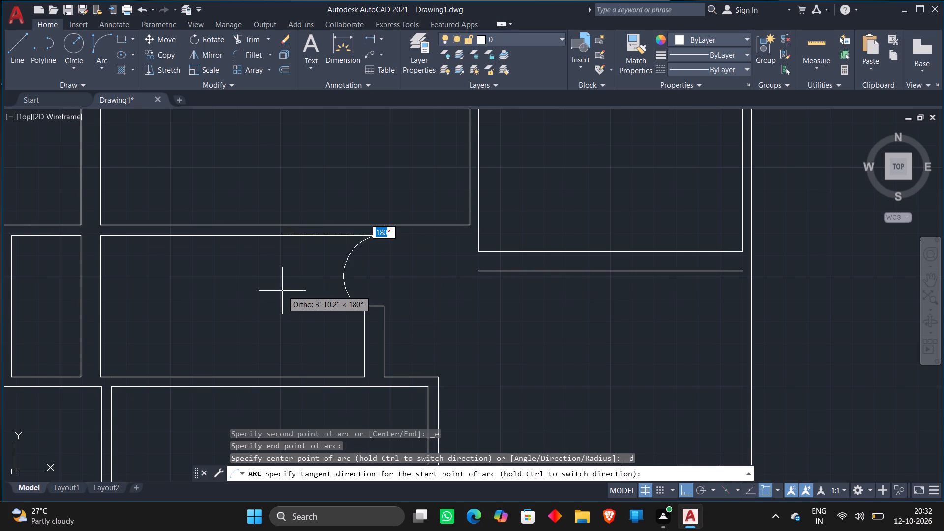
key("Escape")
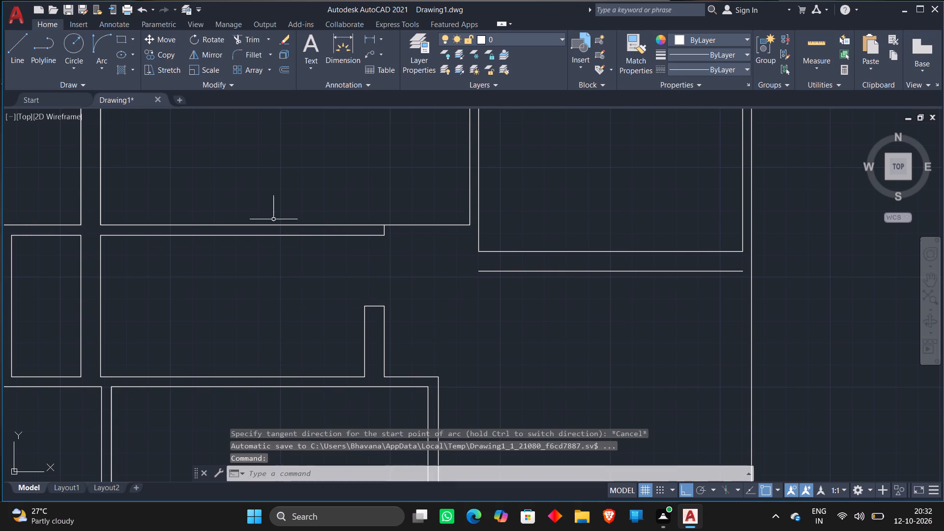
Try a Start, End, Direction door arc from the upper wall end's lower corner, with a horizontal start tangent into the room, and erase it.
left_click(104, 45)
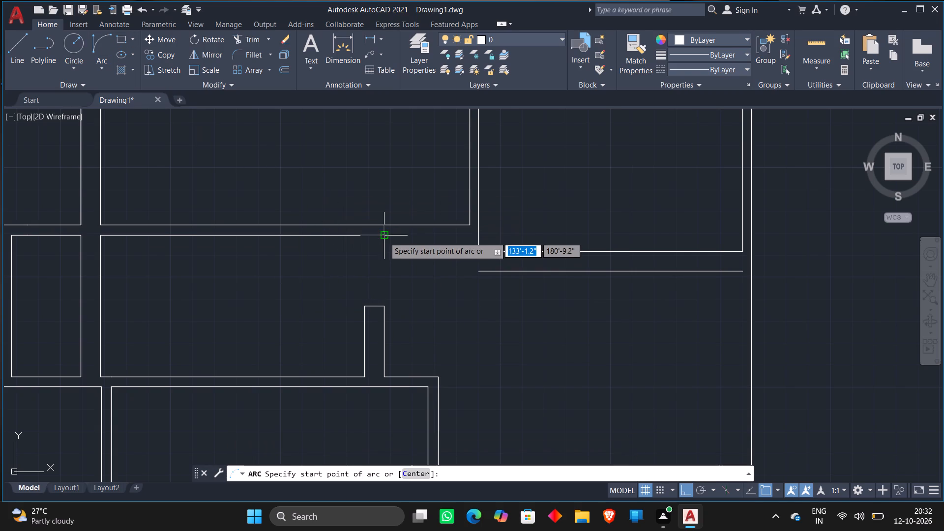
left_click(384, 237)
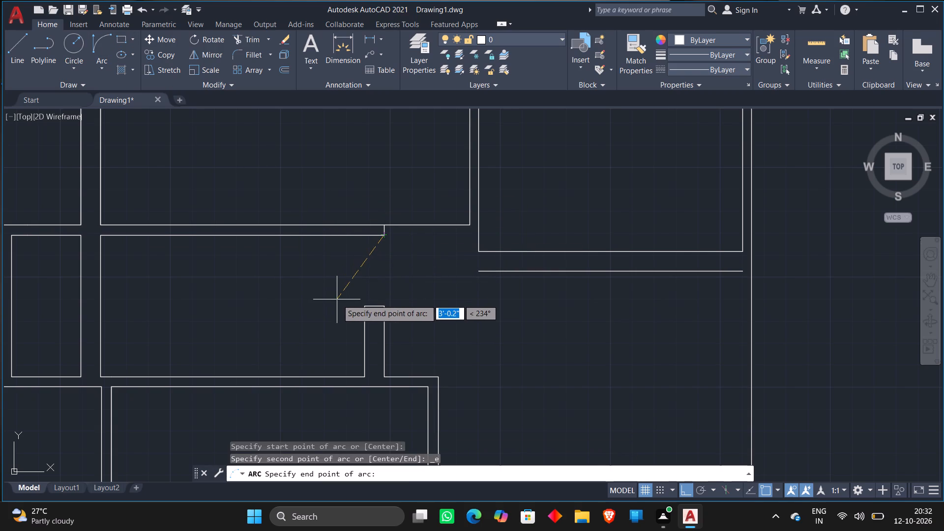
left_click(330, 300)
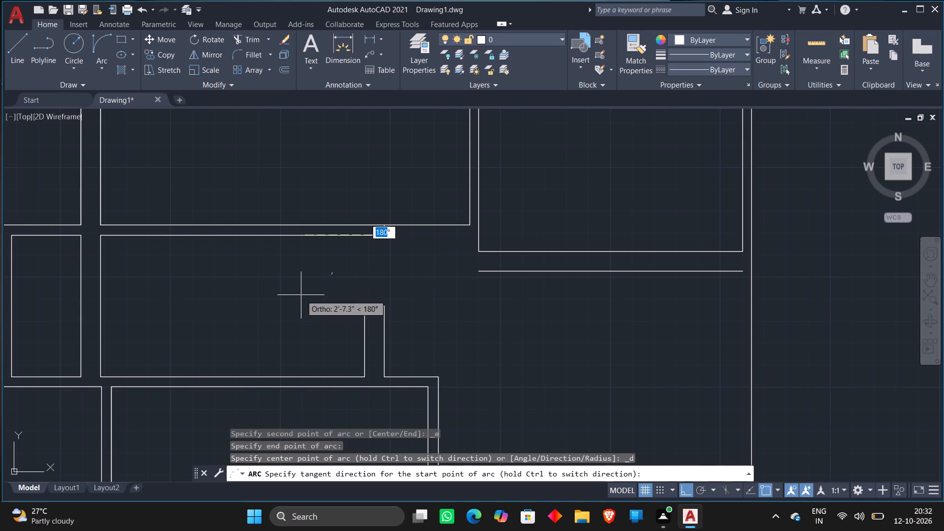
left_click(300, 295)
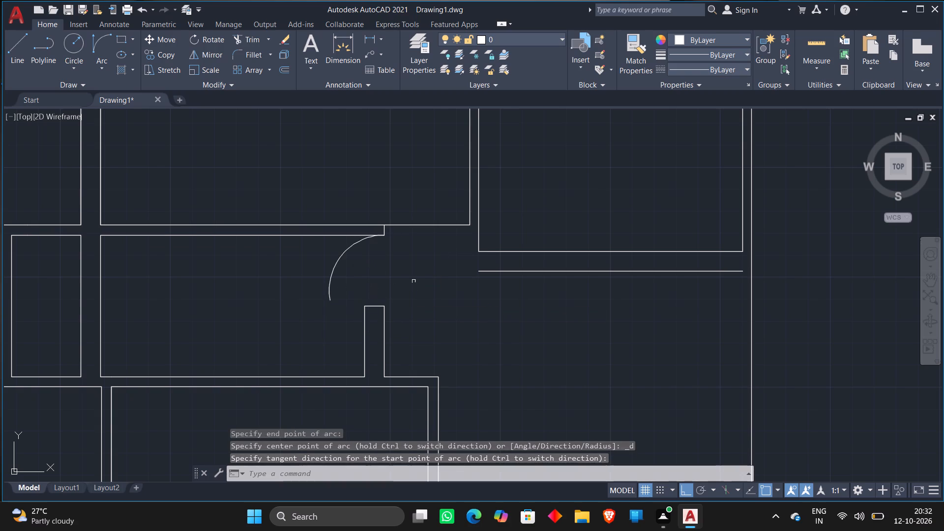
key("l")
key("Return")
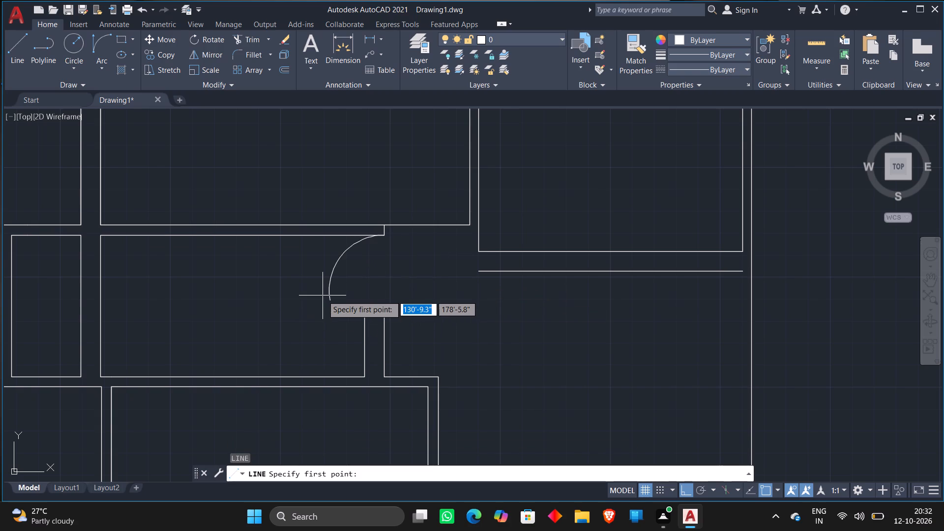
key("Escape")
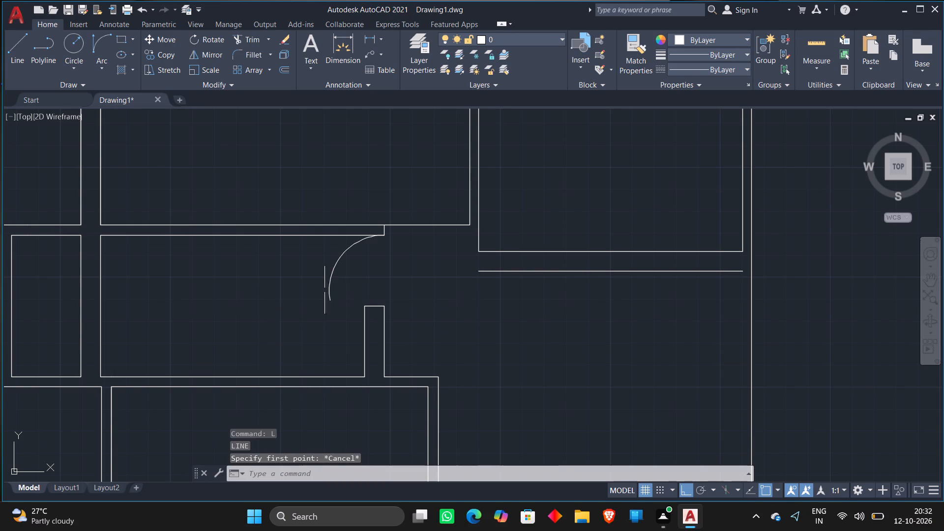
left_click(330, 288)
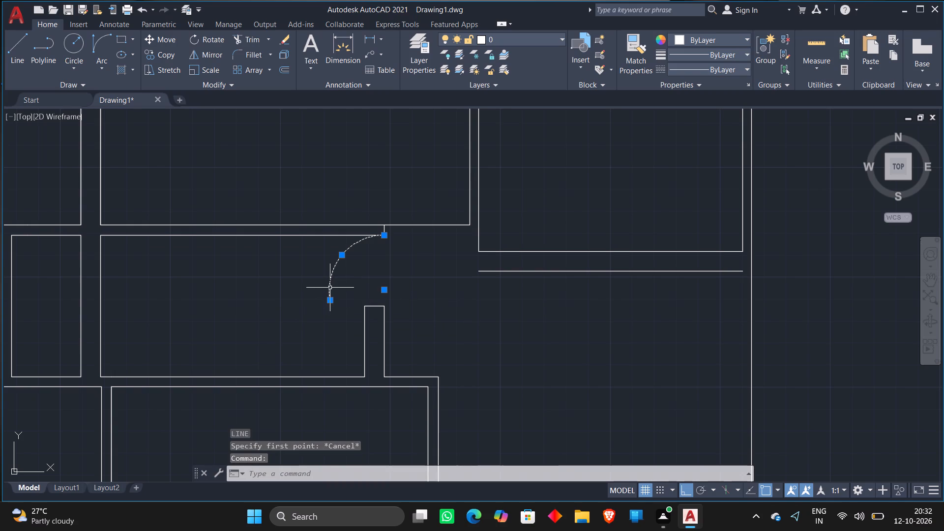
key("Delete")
Draw a Start, End, Direction arc from the short vertical wall's top outer corner to about 2'-7" left and 2'-4" up, with a horizontal start tangent.
left_click(100, 40)
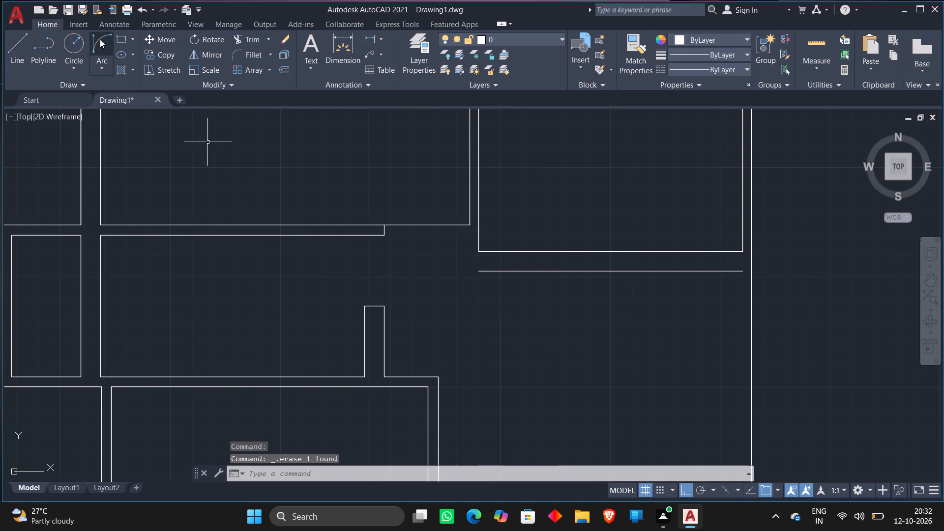
left_click(383, 305)
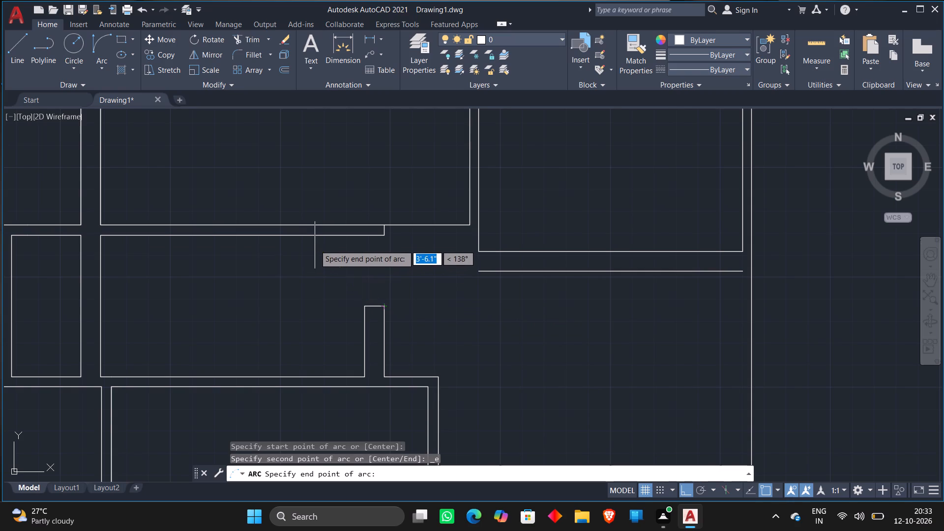
left_click(316, 244)
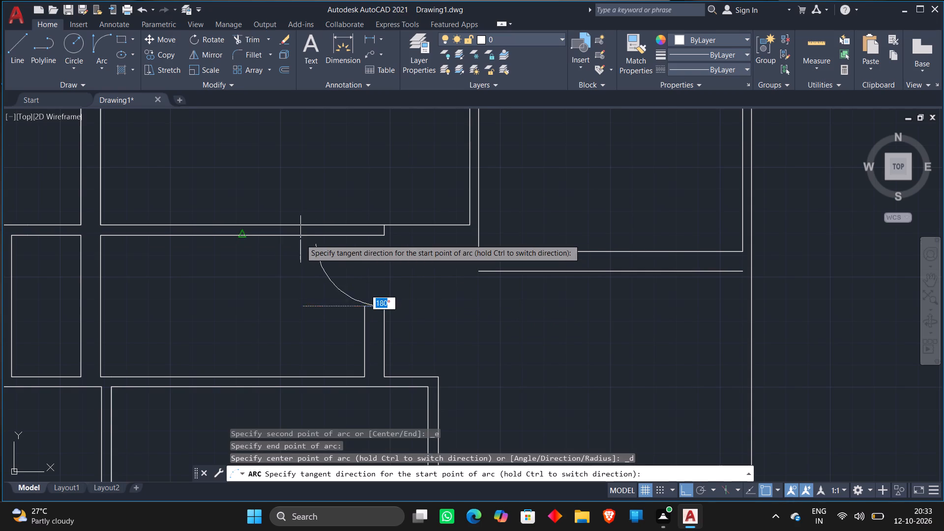
left_click(267, 247)
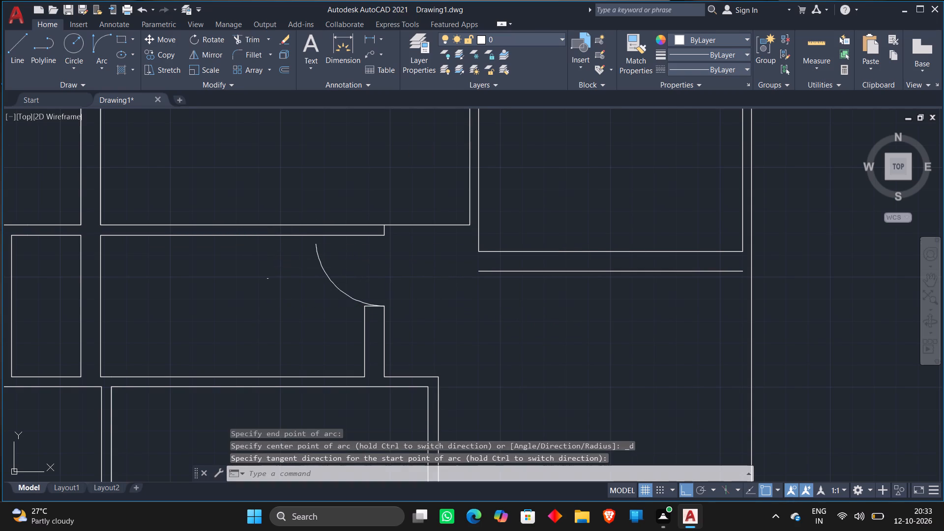
Draw a horizontal line from the door arc's upper end to the right, past the end of the wall above.
key("l")
key("Return")
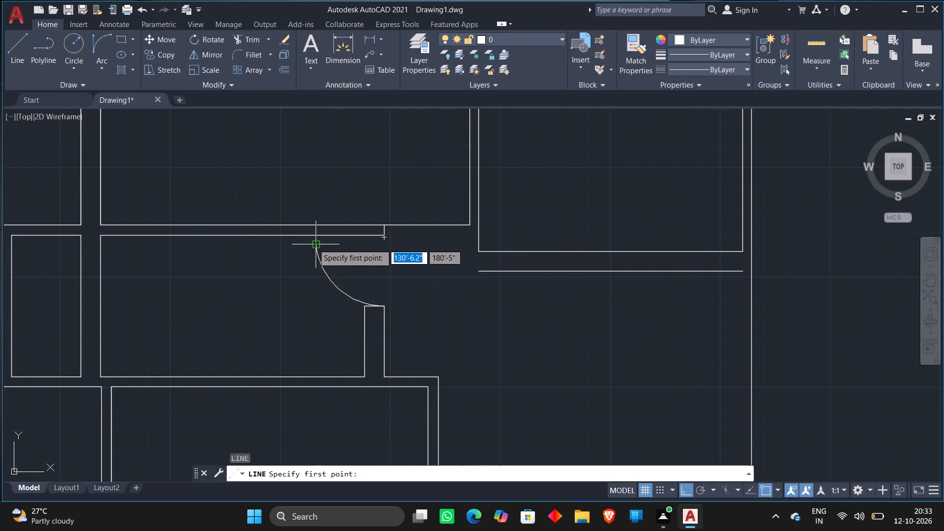
left_click(313, 244)
left_click(427, 245)
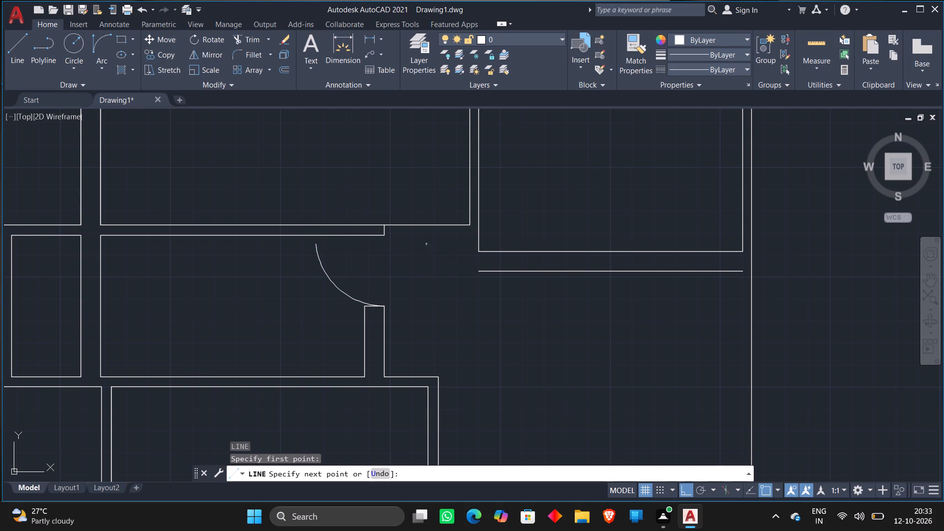
key("Escape")
Extend the short vertical end line of the upper wall down to the new horizontal door line.
type("EX")
key("space")
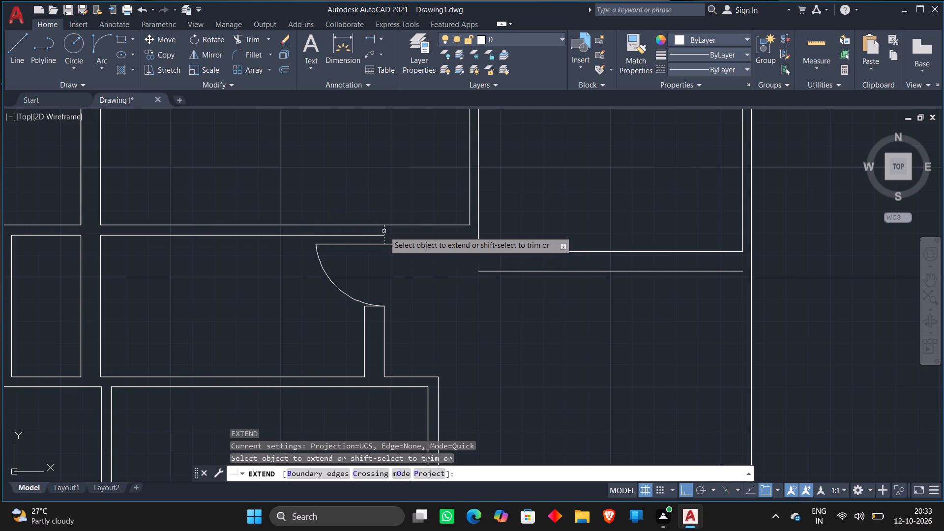
left_click(384, 231)
key("Escape")
Trim the horizontal door line's overhang beyond the upper wall's extended end line.
type("TR")
key("space")
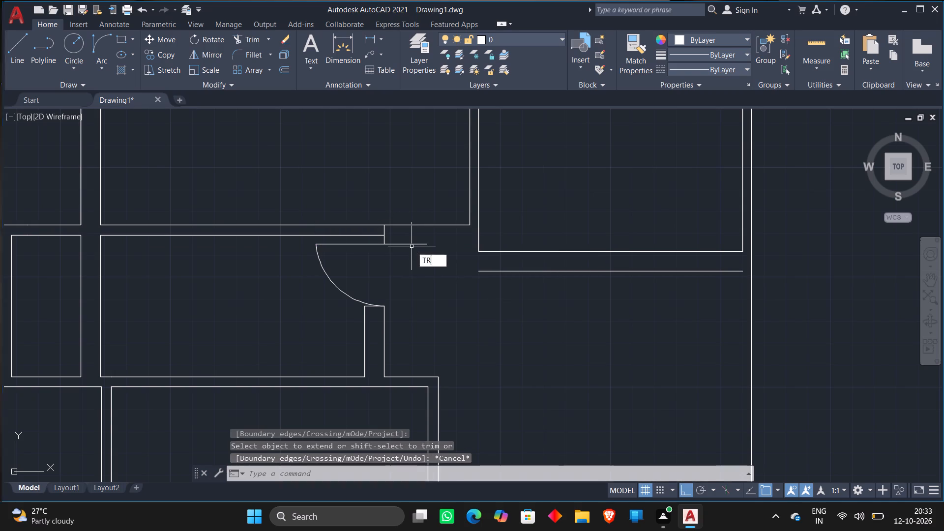
left_click(411, 245)
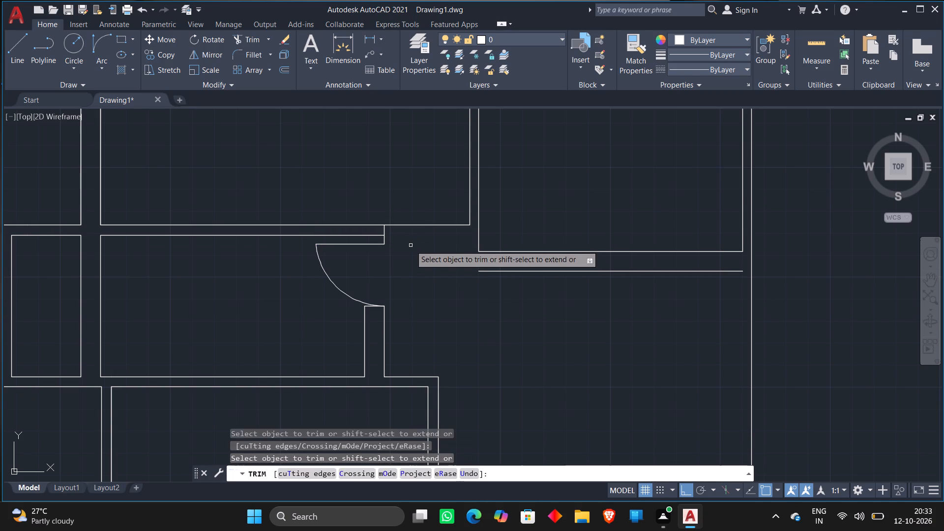
key("Escape")
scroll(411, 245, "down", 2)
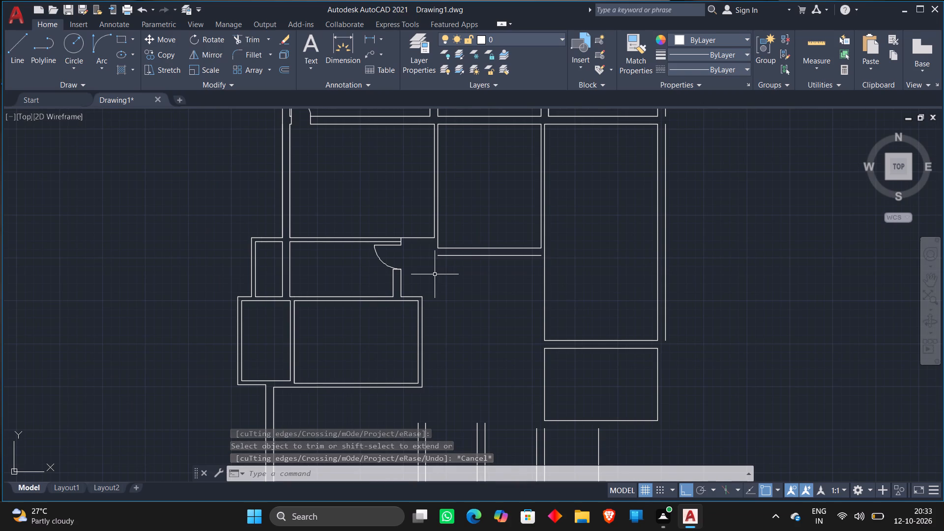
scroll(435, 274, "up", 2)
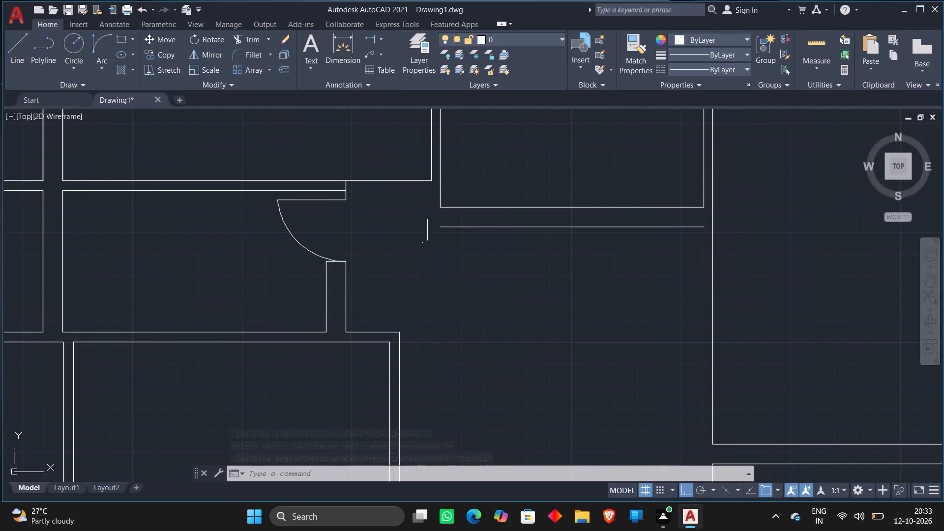
Draw a 1' horizontal line leftward from the upper wall's corner, right of the door opening.
scroll(418, 235, "up", 1)
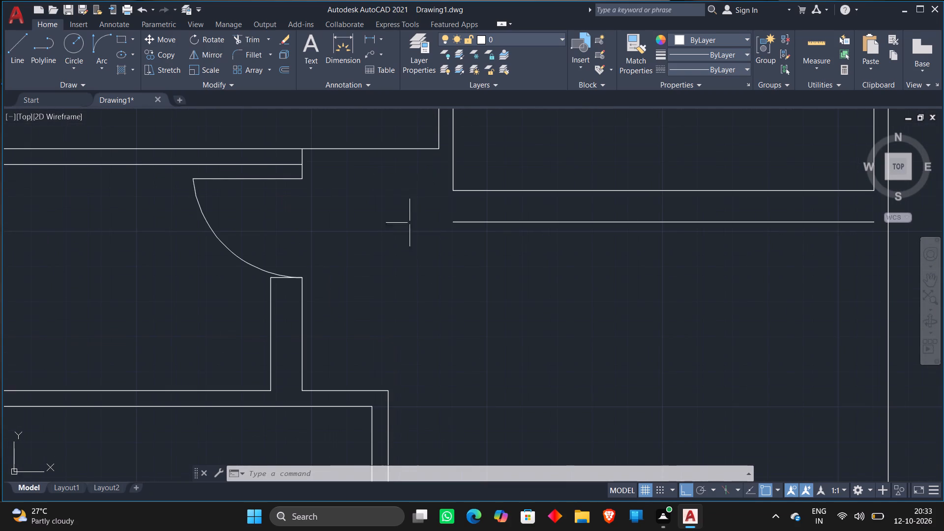
key("l")
key("Return")
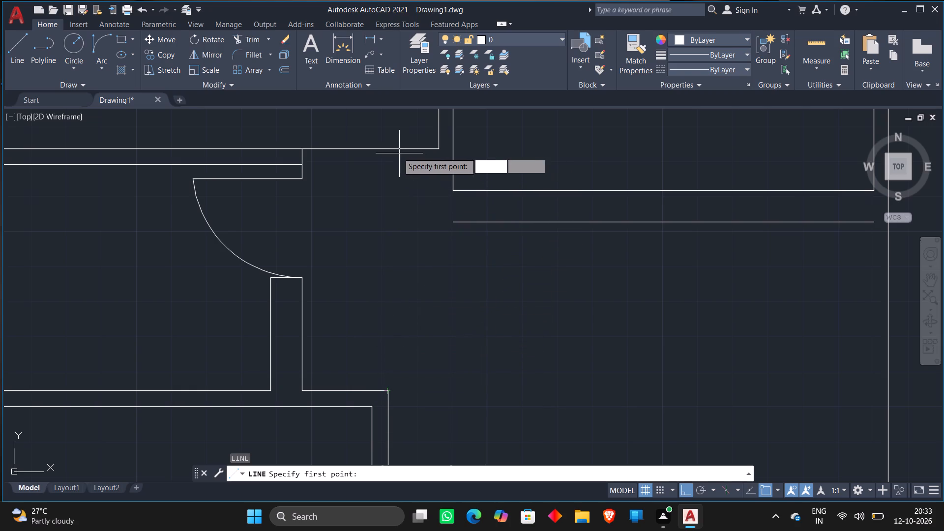
left_click(435, 148)
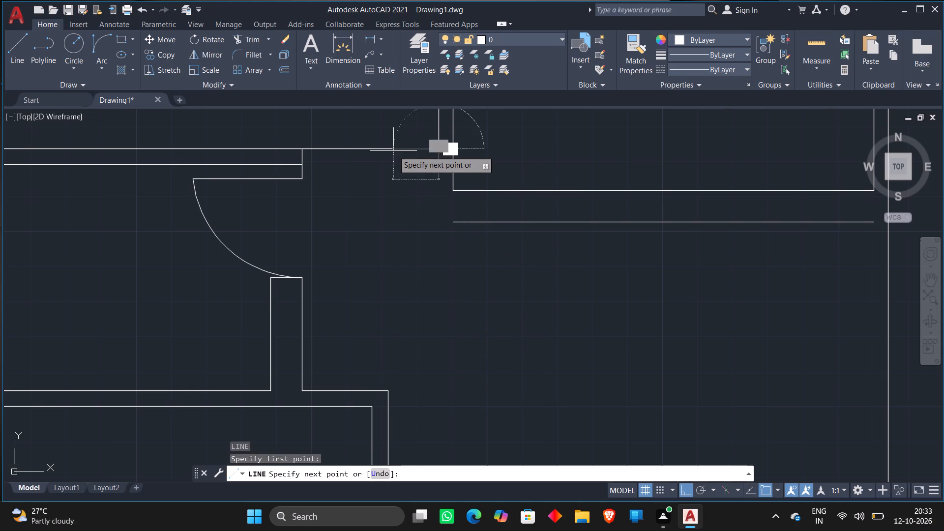
type("1'")
key("Return")
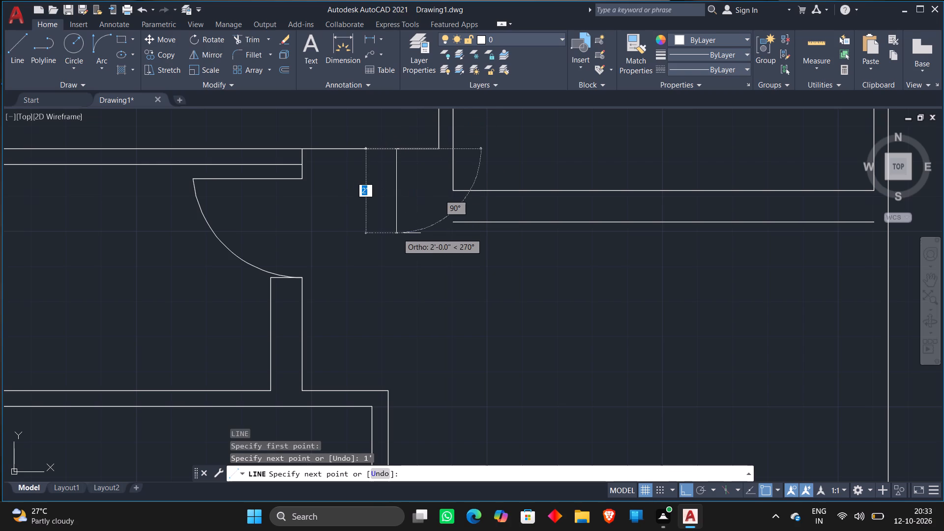
key("Escape")
Draw another horizontal line from the same wall corner, about 1'-9" leftward along the wall line.
key("l")
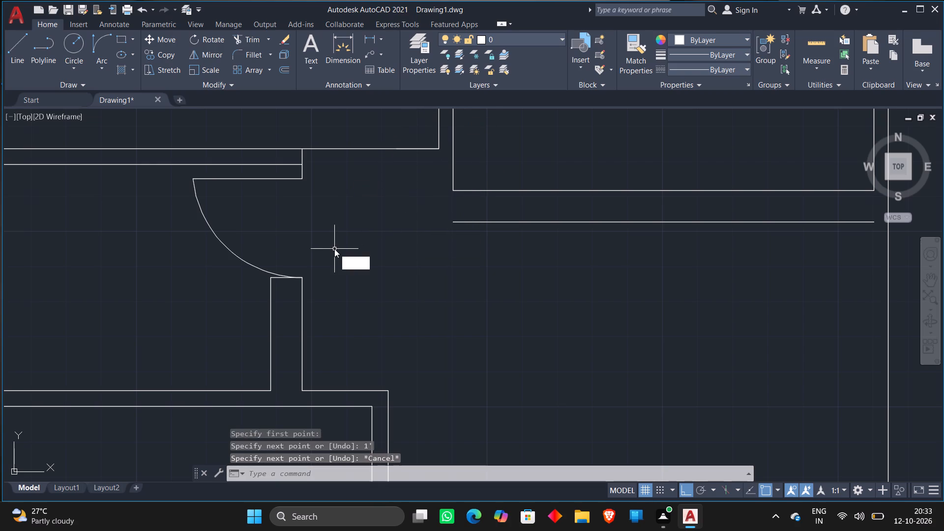
key("Return")
left_click(436, 148)
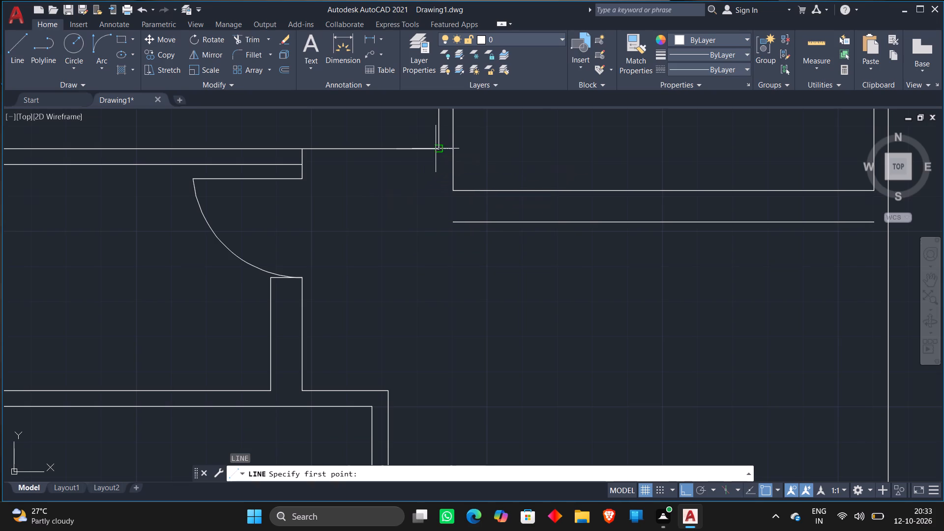
type("9\"")
key("Return")
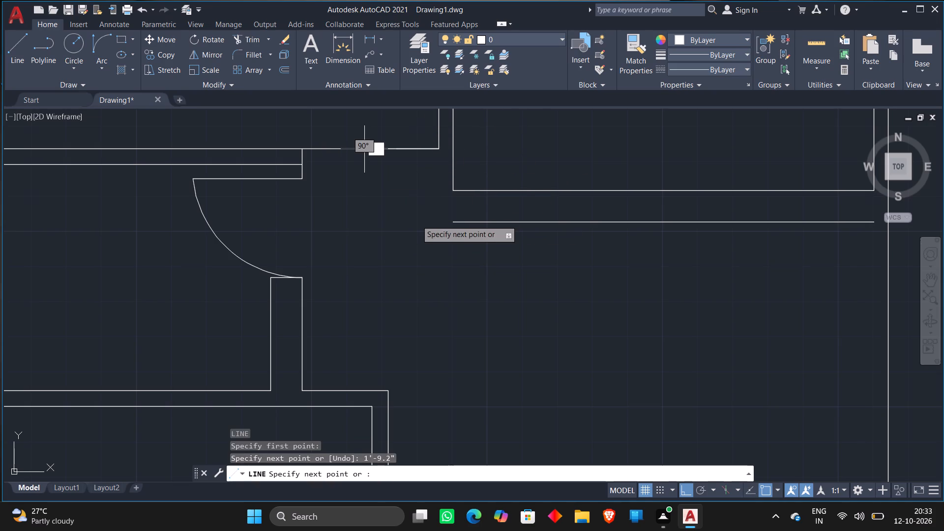
key("Escape")
key("Escape")
key("Escape")
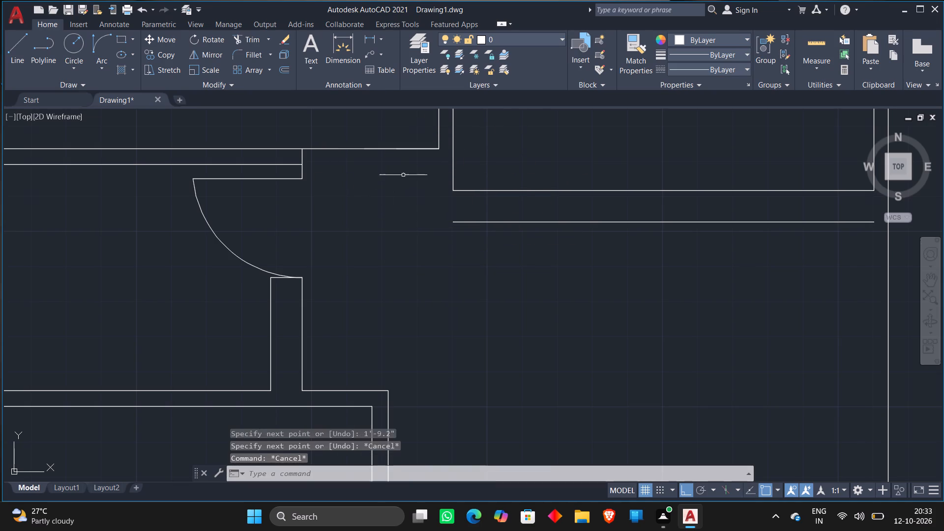
key("Escape")
key("Escape")
key("Escape")
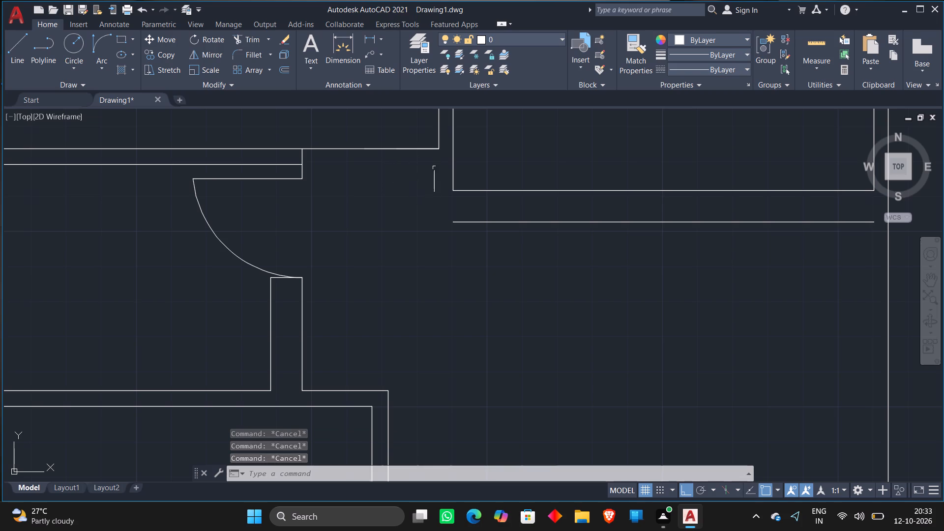
Draw a vertical line down from the same wall corner to just below the lower line of the right-hand horizontal wall.
key("l")
key("Return")
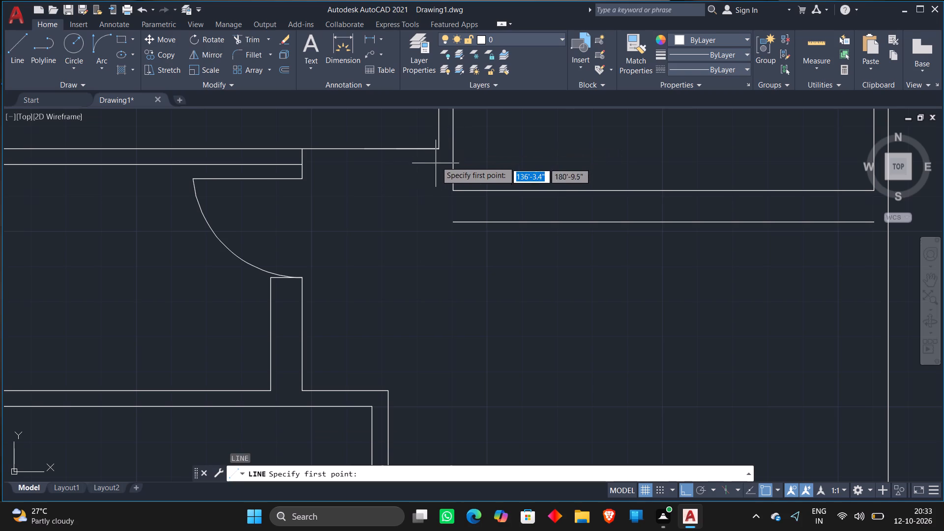
left_click(442, 149)
left_click(429, 231)
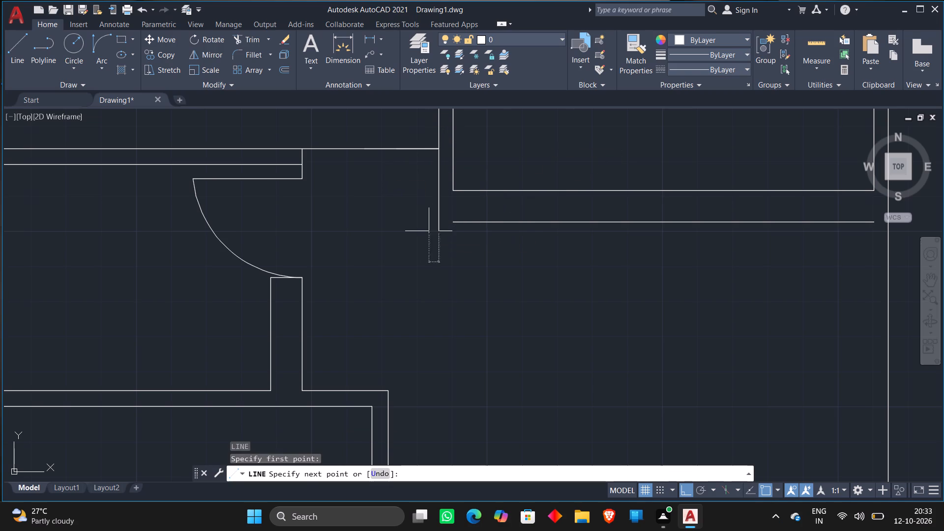
key("Escape")
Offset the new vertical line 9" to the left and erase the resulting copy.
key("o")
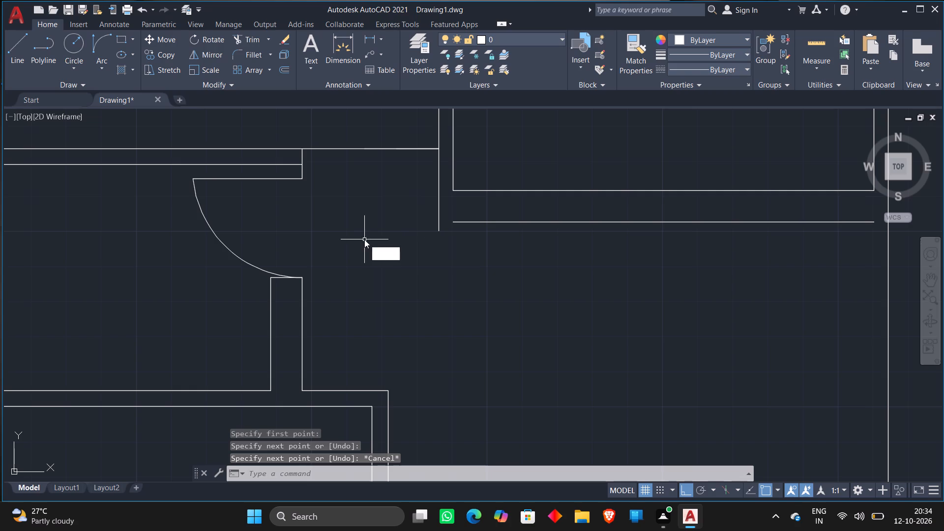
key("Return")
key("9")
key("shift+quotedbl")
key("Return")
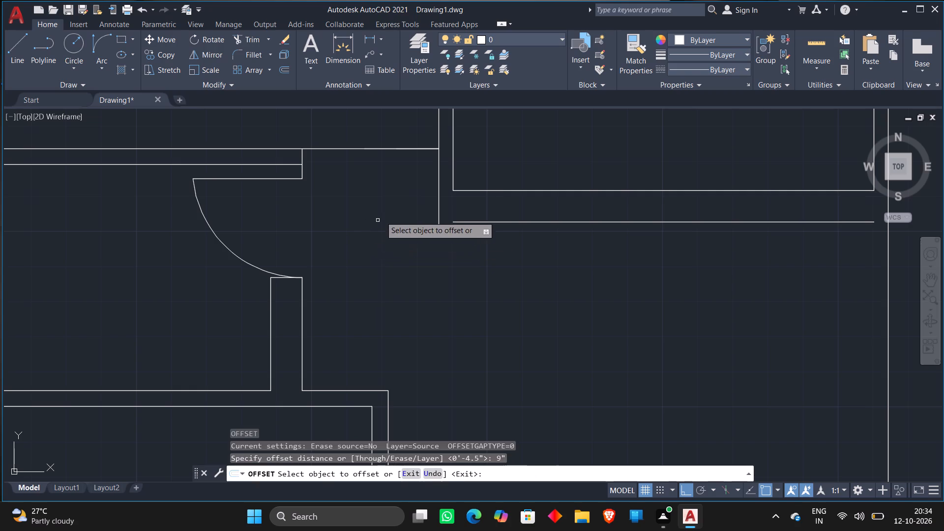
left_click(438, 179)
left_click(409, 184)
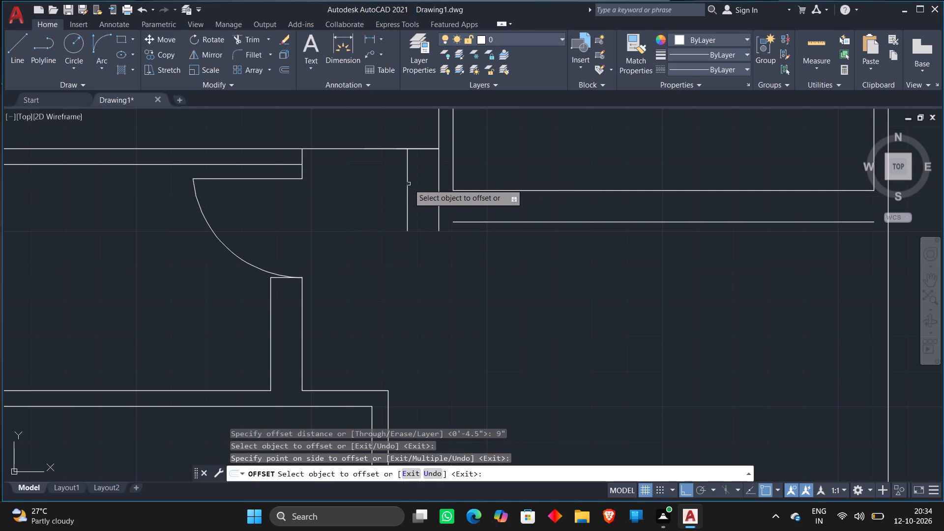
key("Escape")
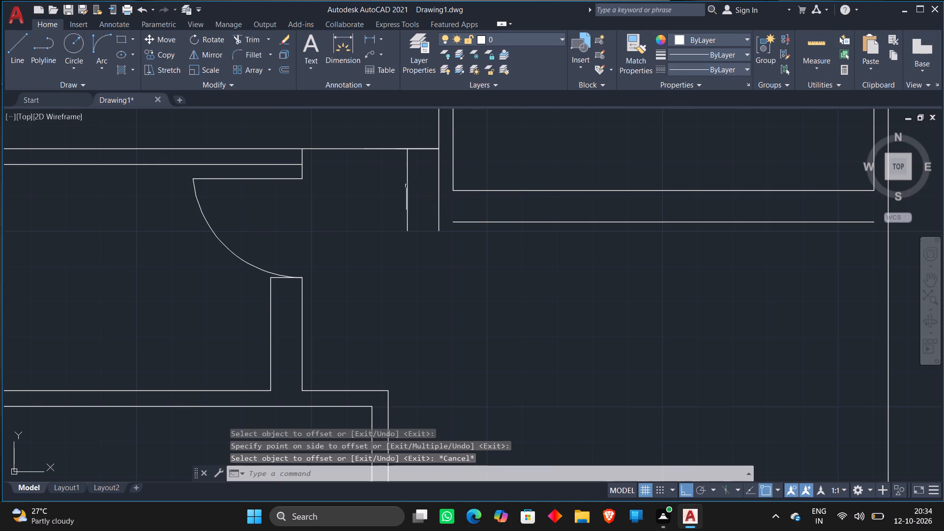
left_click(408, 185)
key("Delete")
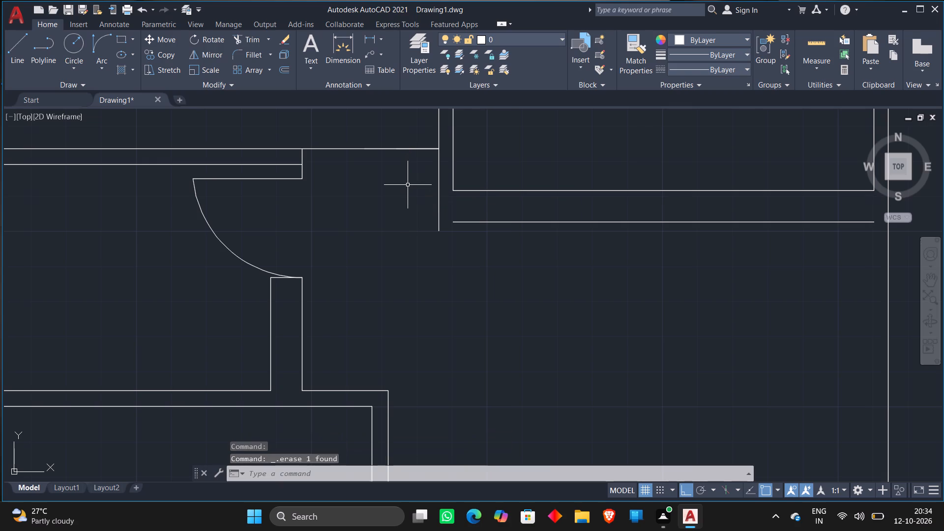
Offset the new vertical line 5" to the left.
key("o")
key("Return")
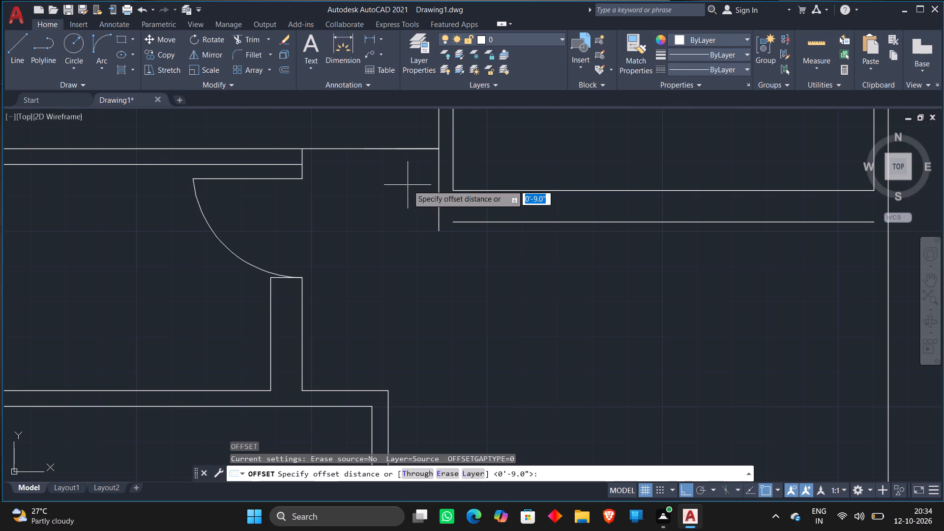
type("5\"")
key("Return")
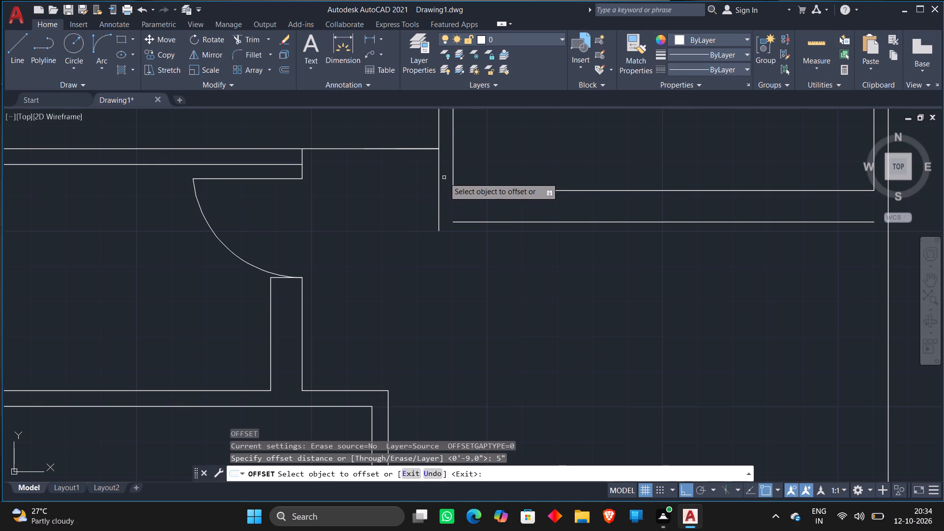
left_click(438, 186)
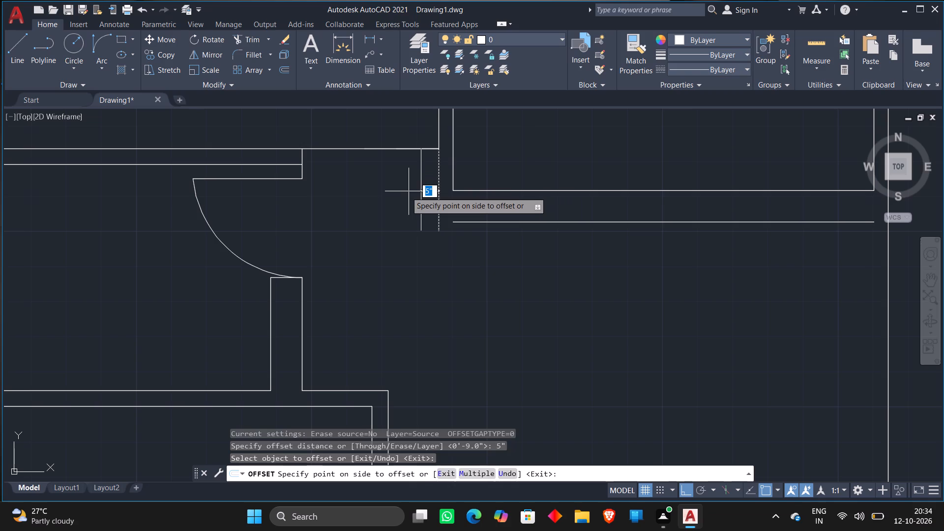
left_click(406, 192)
key("Escape")
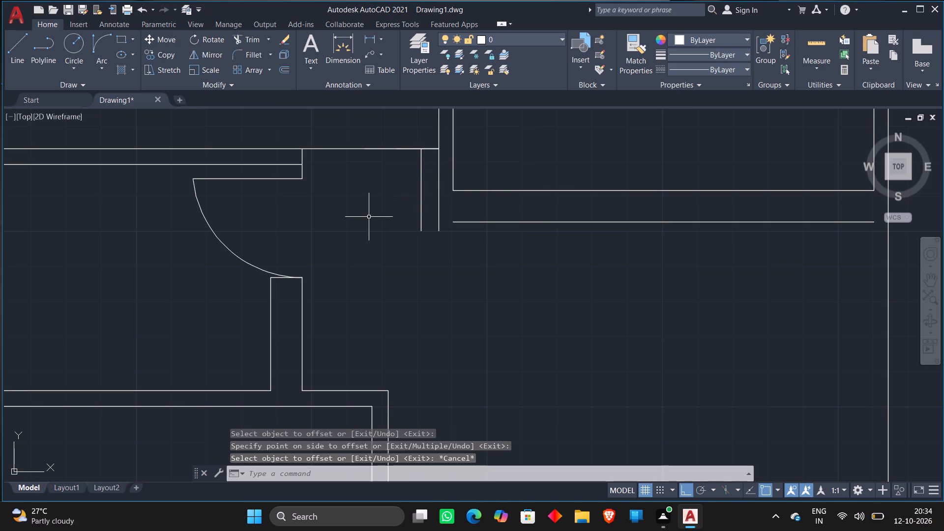
Close the lower ends of the two 5"-spaced vertical lines with a horizontal line, trimming its overhang past the left one.
key("l")
key("Return")
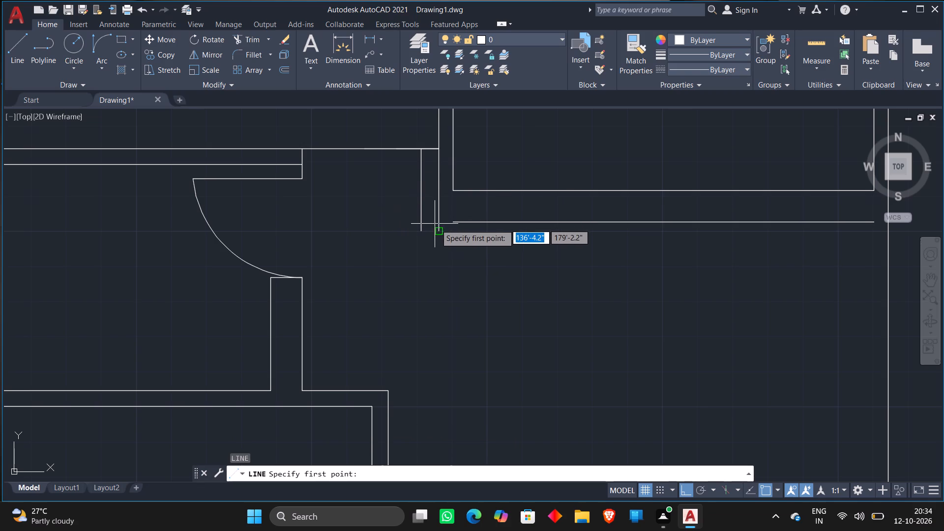
left_click(437, 227)
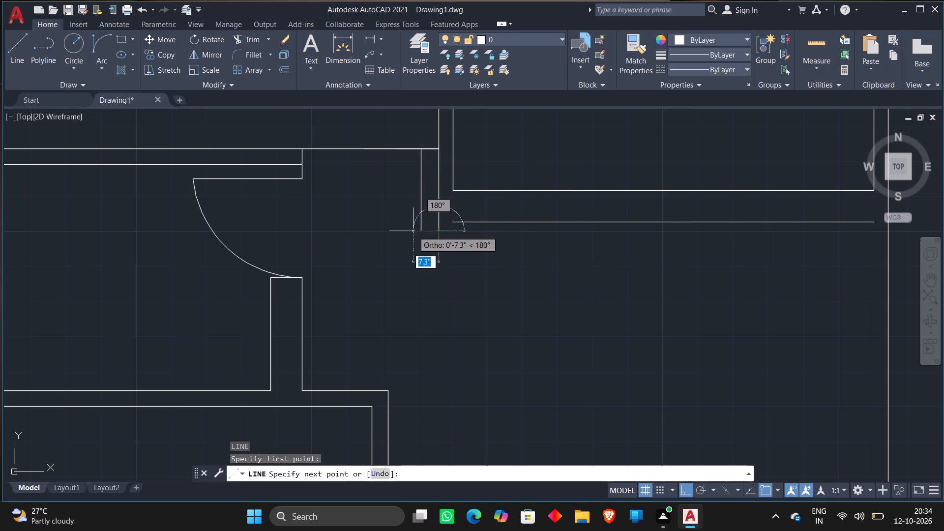
left_click(413, 231)
key("Escape")
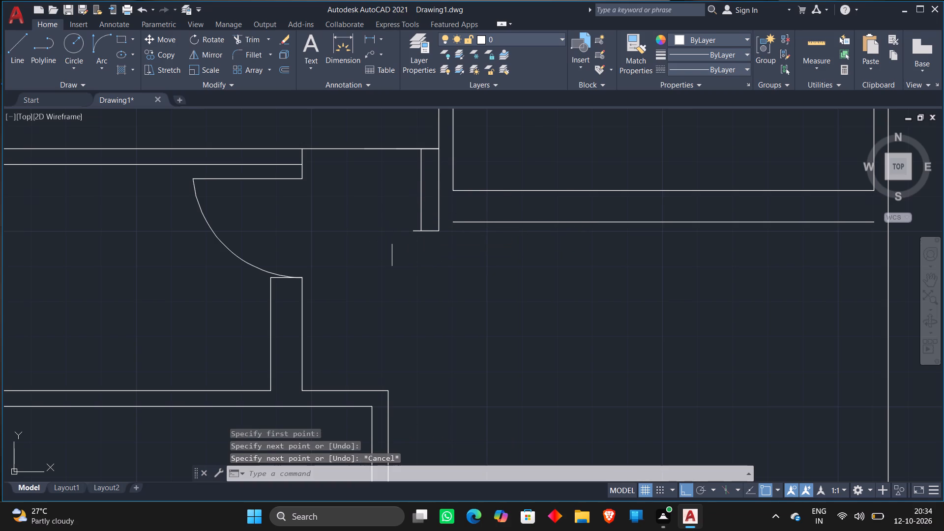
type("TR")
key("space")
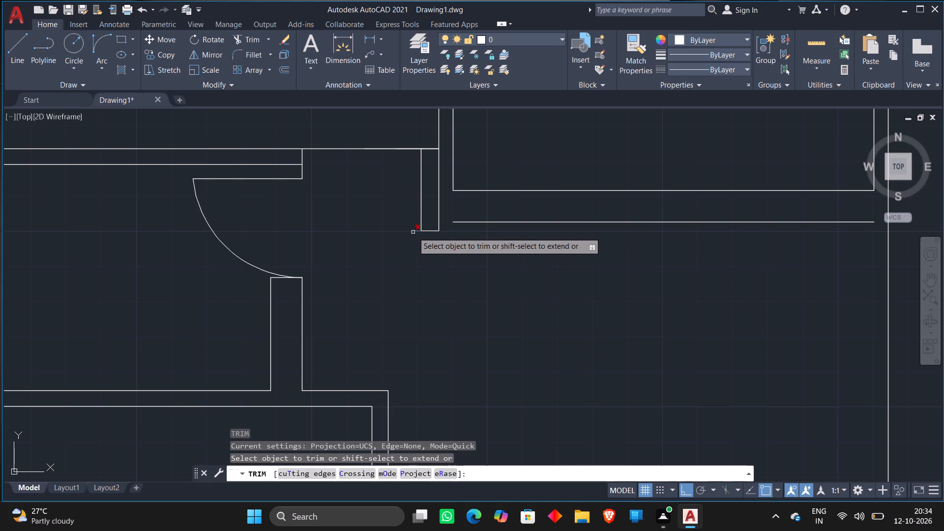
left_click(413, 232)
key("Escape")
Extend both lines of the right-hand horizontal wall leftward to the right edge of the 5" wall stub.
key("e")
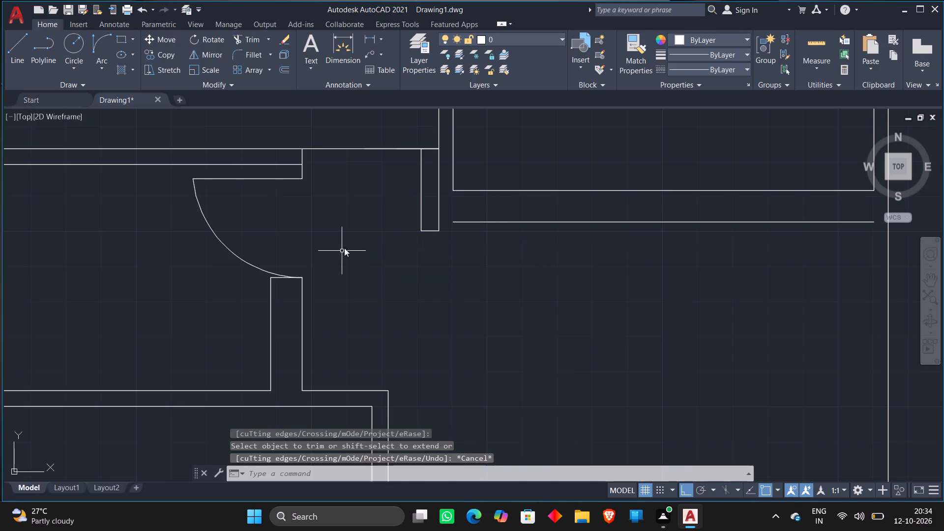
type("X")
key("space")
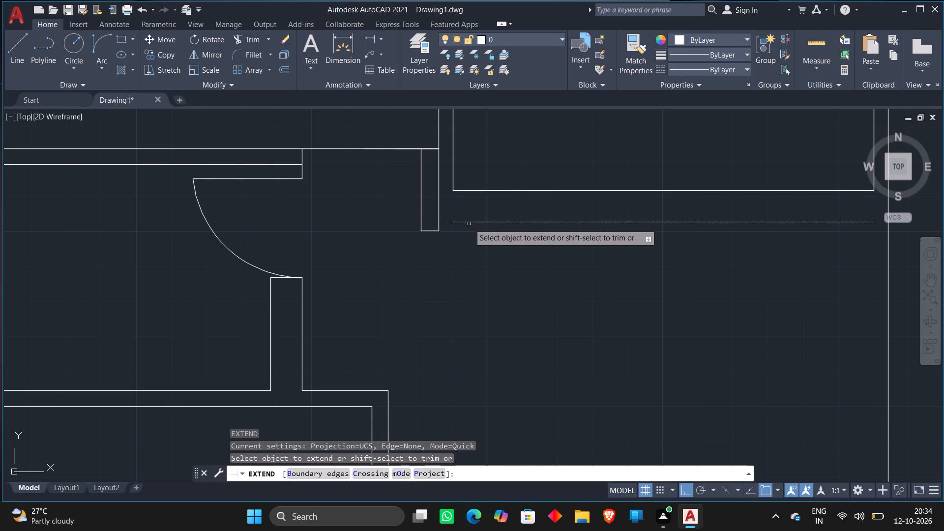
left_click(469, 224)
left_click(467, 191)
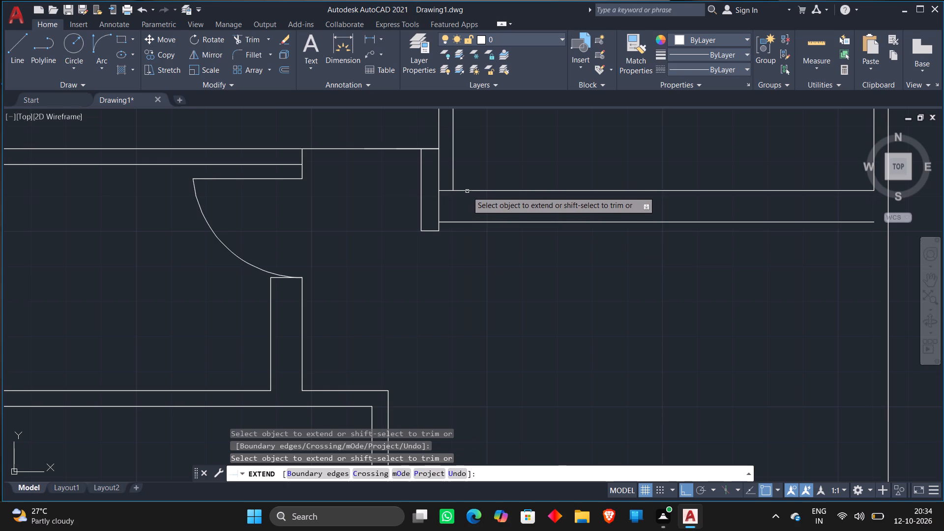
key("Escape")
Trim the stub's right edge between the horizontal wall lines, and the upper line's extension left of the room's inner wall face.
type("TR")
key("space")
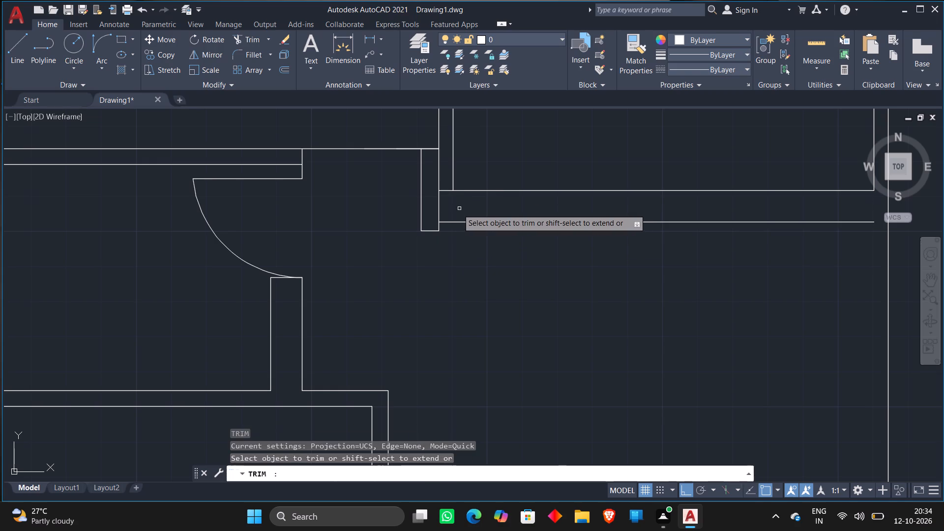
left_click(439, 208)
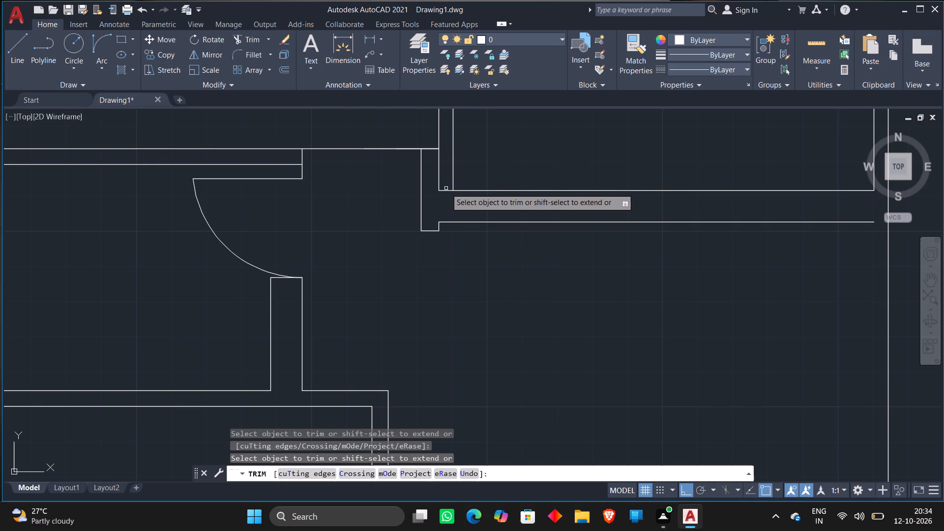
left_click(447, 190)
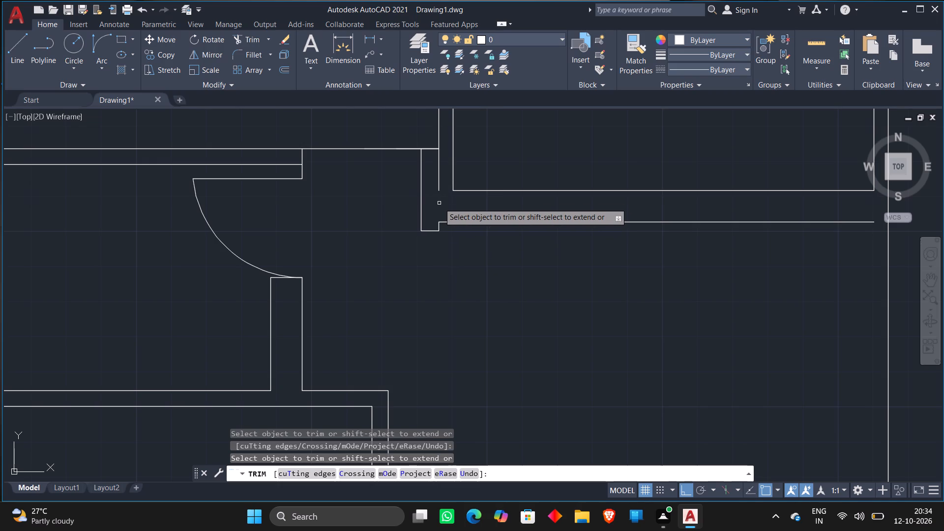
key("Escape")
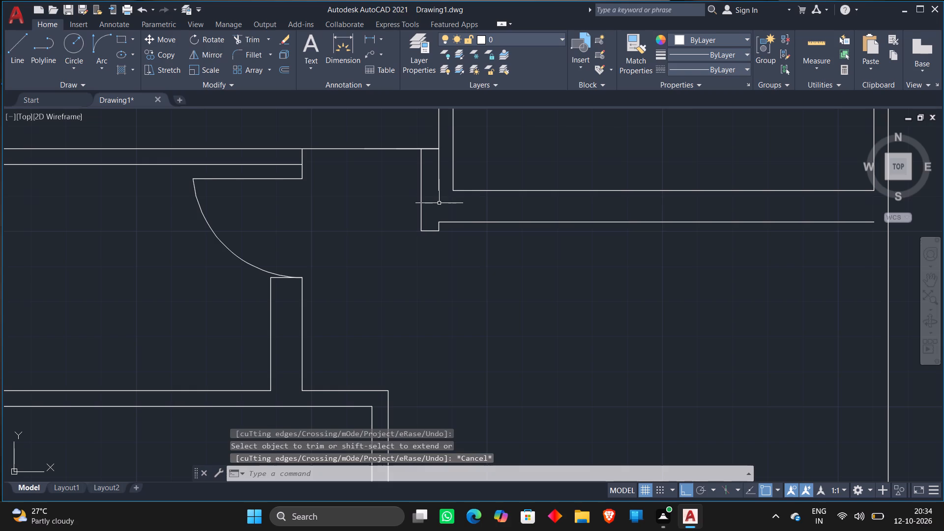
Extend the horizontal line at the stub's top rightward across the vertical wall to the room's inner wall face.
type("EX")
key("space")
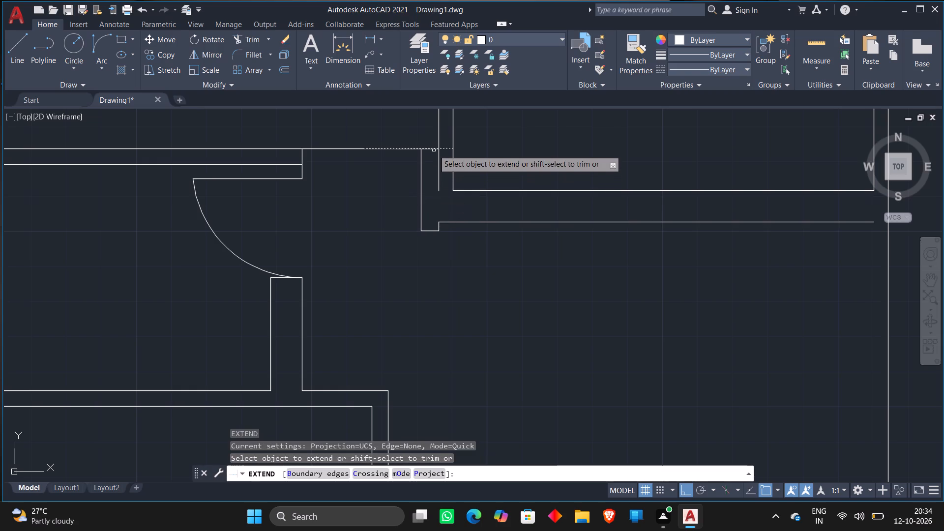
left_click(434, 150)
key("Escape")
Trim away the leftover vertical line below the extended horizontal line, between the 5" stub and the room's inner wall face.
type("TR")
key("space")
left_click(437, 169)
scroll(431, 199, "down", 2)
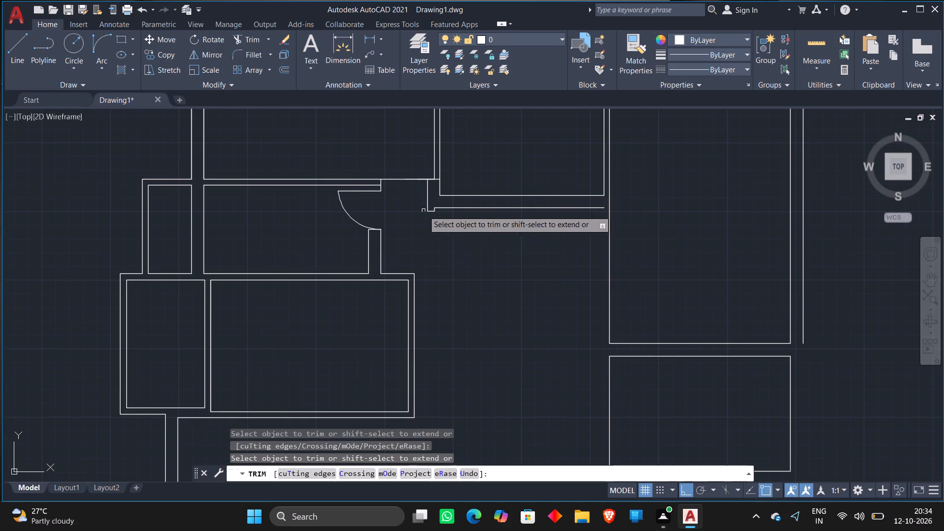
key("Escape")
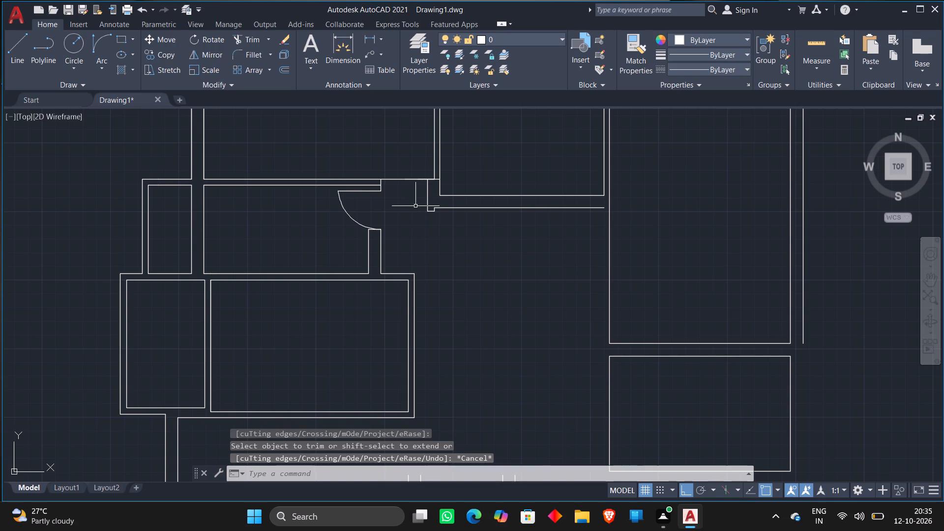
scroll(415, 206, "up", 1)
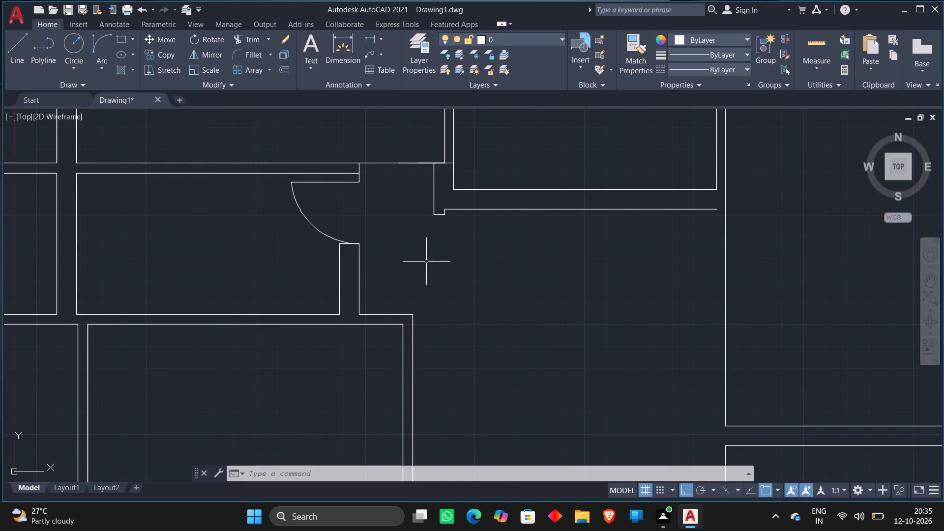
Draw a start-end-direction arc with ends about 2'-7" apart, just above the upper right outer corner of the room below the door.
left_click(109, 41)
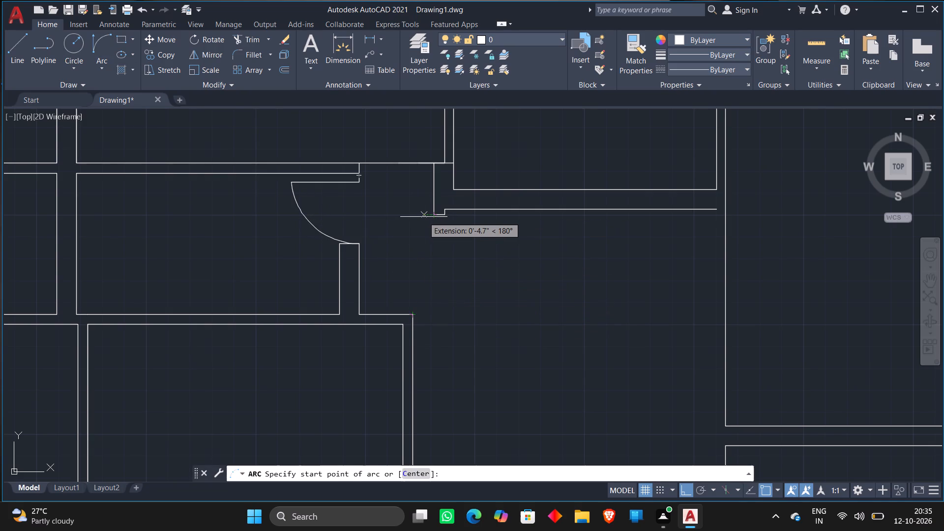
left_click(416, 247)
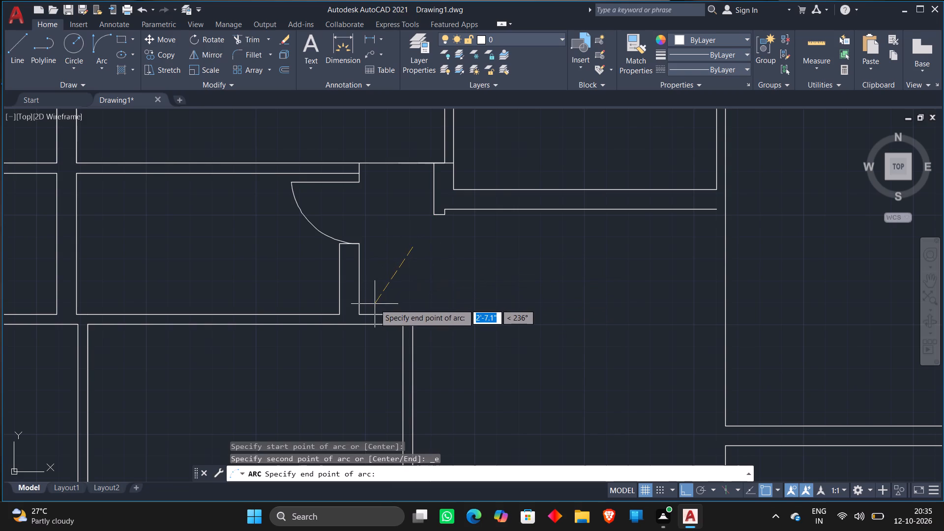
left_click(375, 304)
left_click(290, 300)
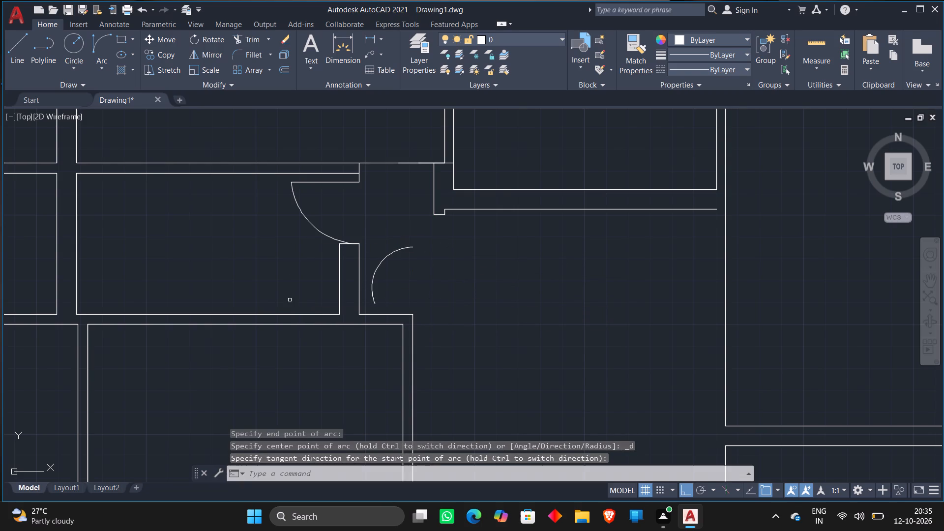
Measure the clear inner width of the room below the door with a linear dimension, without placing it.
scroll(387, 264, "up", 2)
scroll(429, 253, "down", 2)
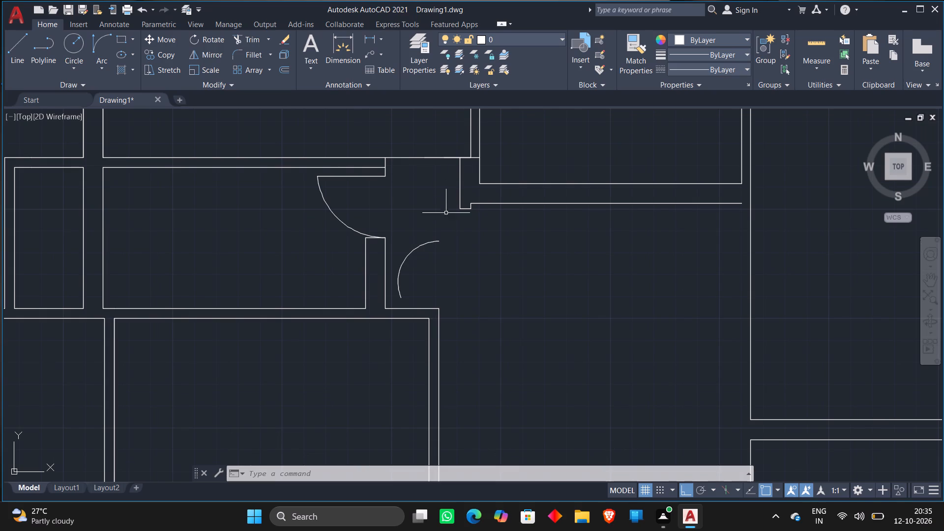
scroll(446, 222, "down", 2)
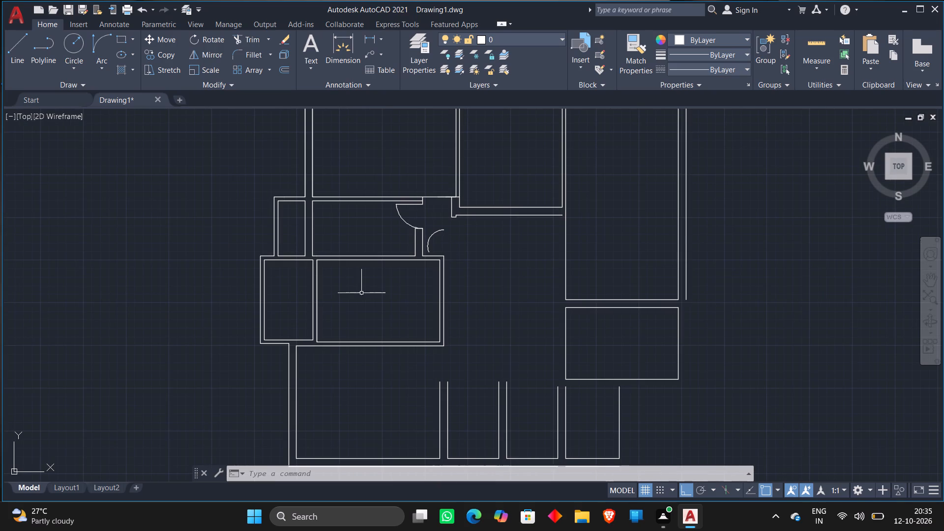
scroll(361, 293, "up", 1)
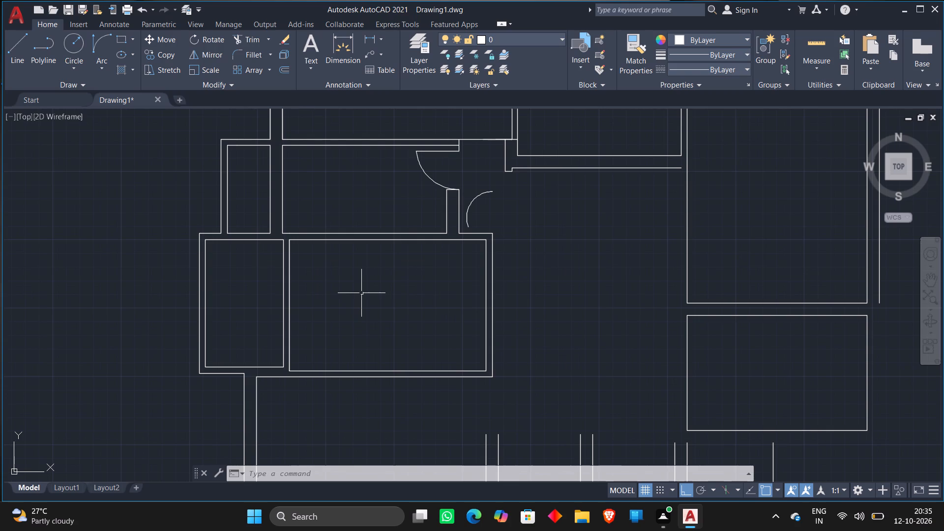
left_click(366, 45)
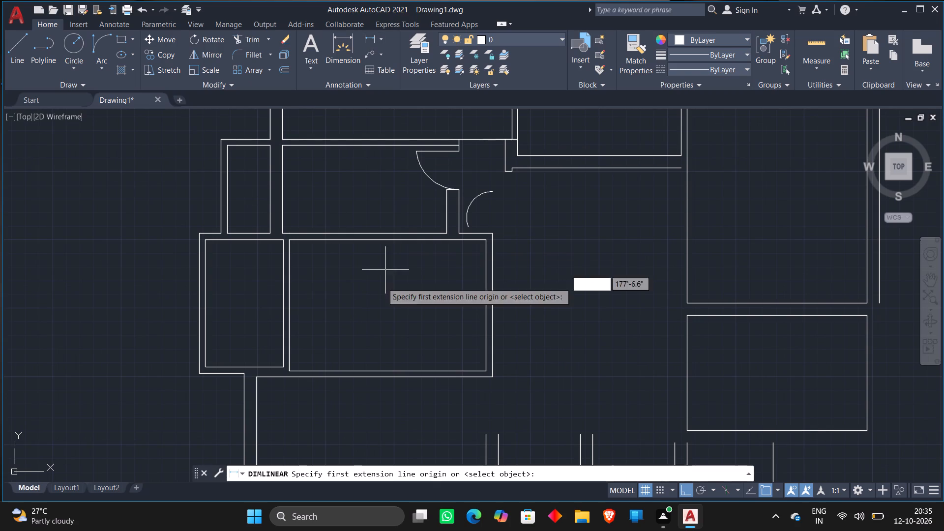
left_click(289, 305)
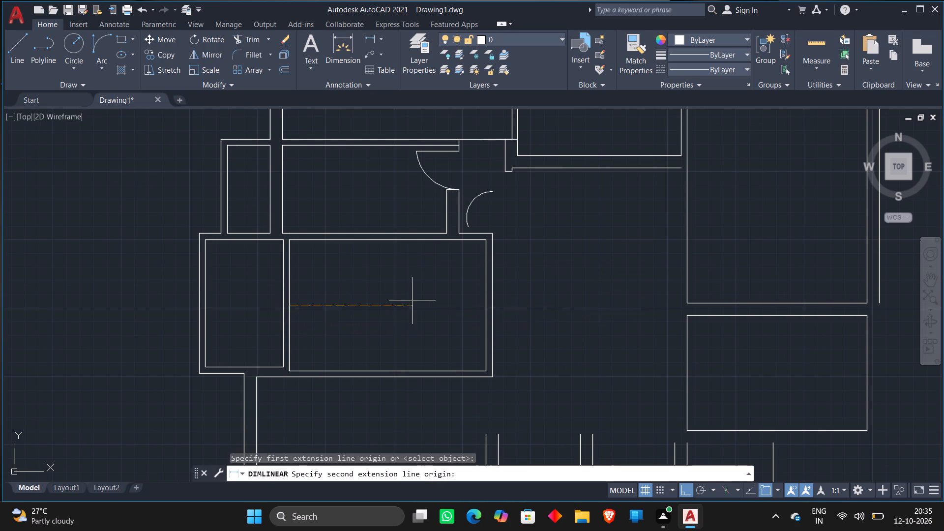
left_click(485, 304)
key("Escape")
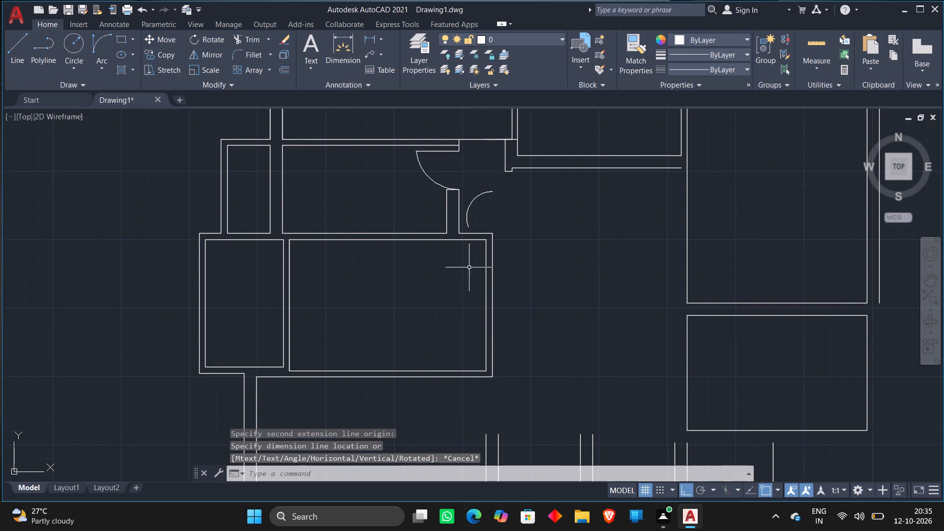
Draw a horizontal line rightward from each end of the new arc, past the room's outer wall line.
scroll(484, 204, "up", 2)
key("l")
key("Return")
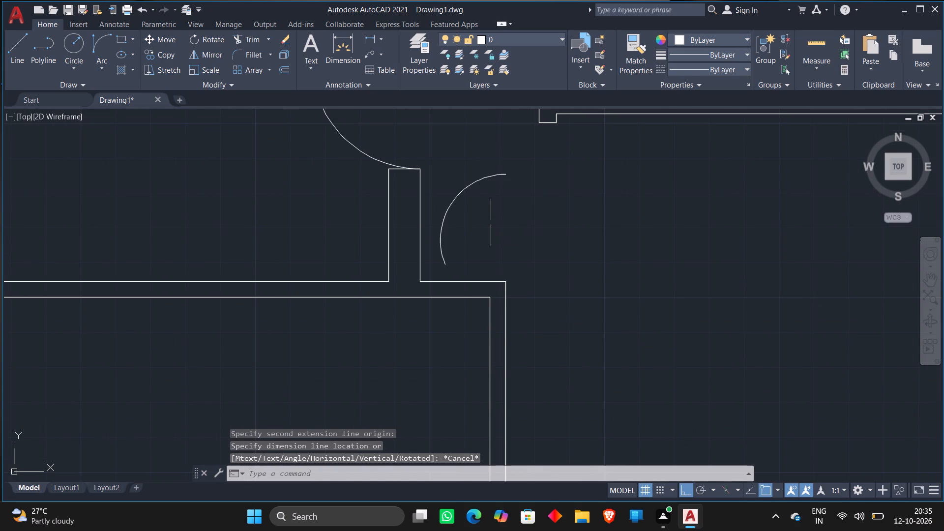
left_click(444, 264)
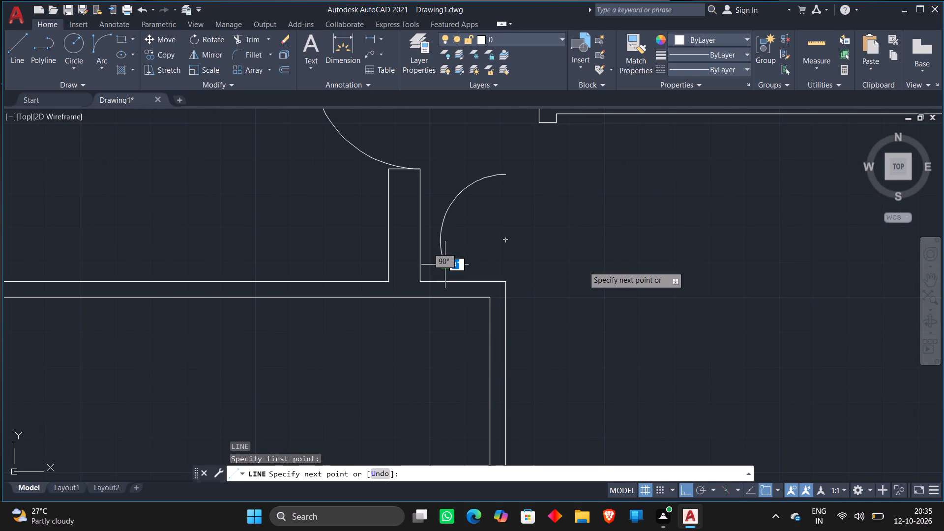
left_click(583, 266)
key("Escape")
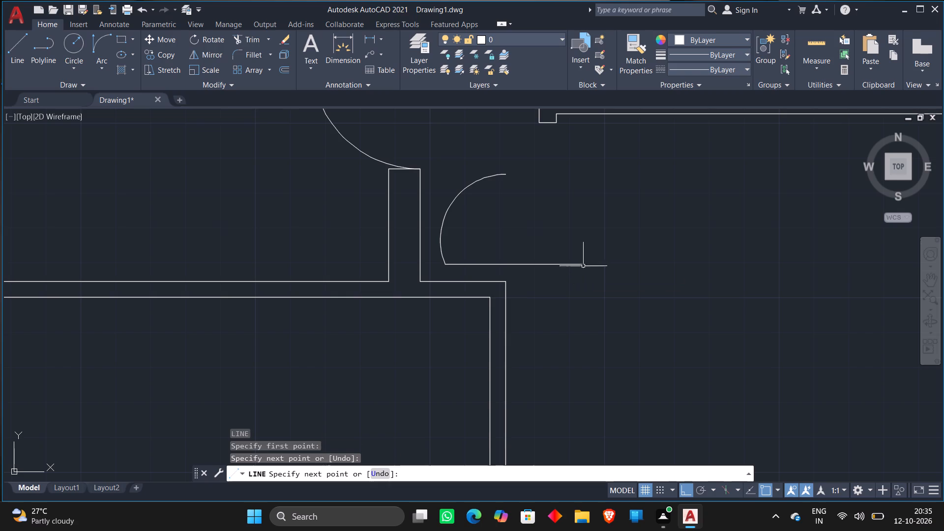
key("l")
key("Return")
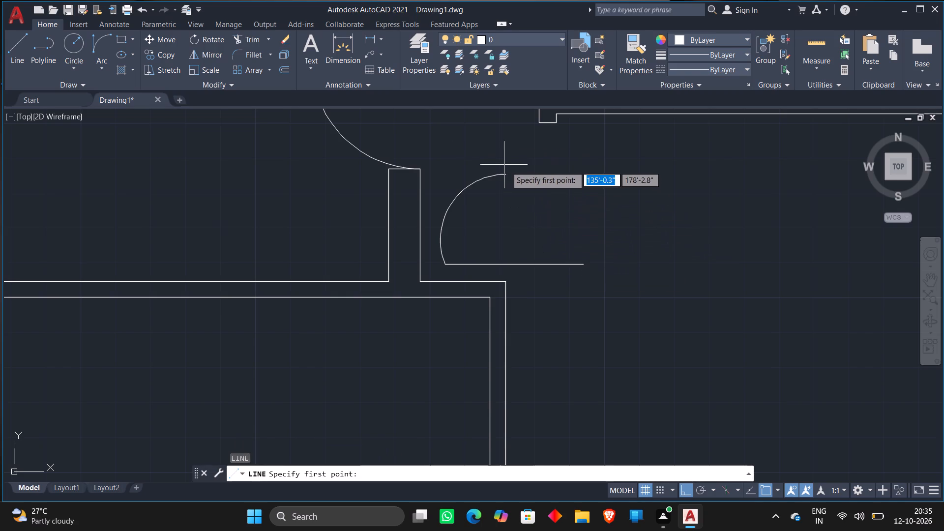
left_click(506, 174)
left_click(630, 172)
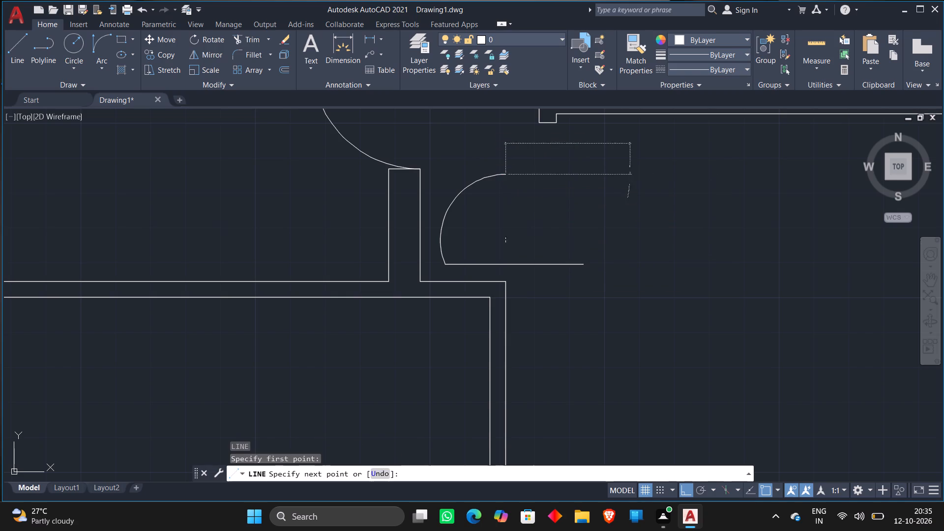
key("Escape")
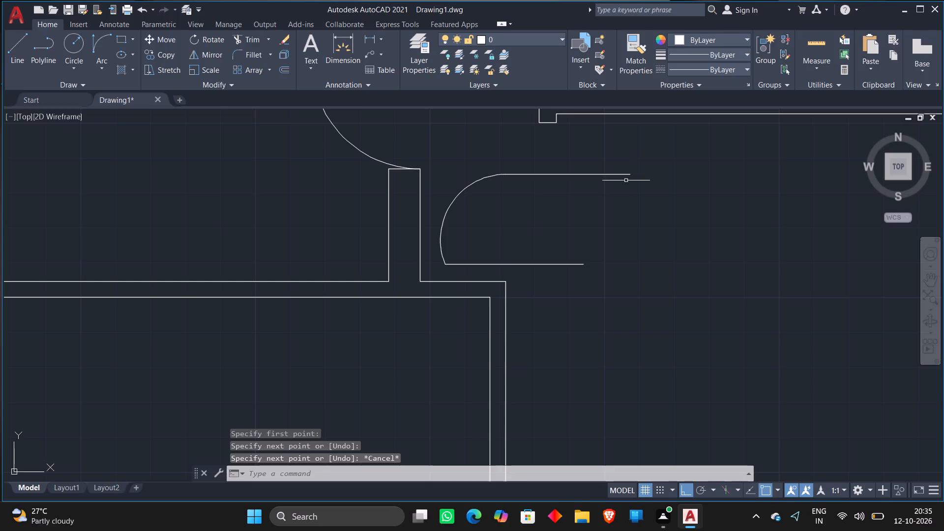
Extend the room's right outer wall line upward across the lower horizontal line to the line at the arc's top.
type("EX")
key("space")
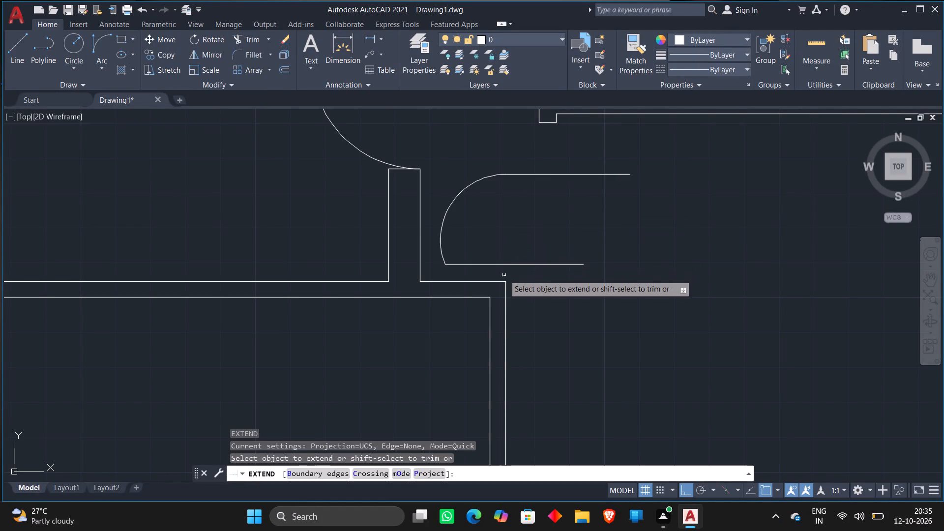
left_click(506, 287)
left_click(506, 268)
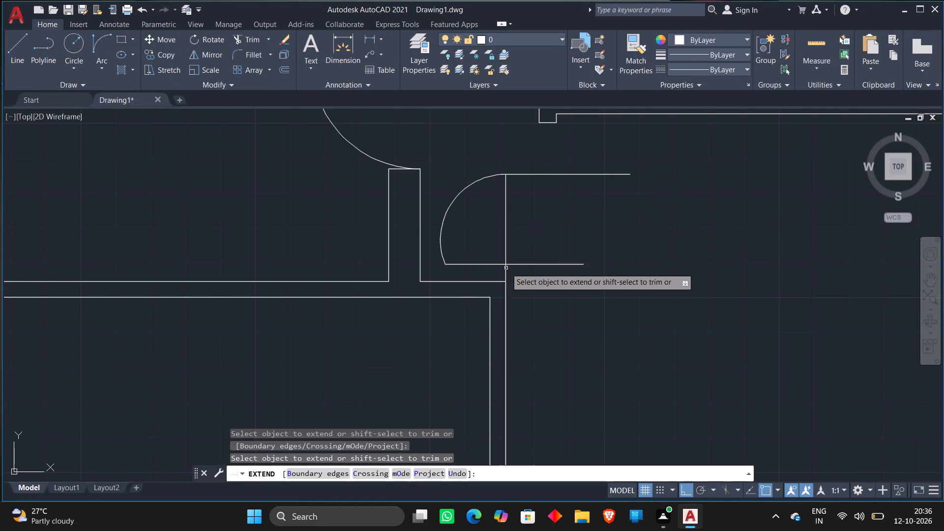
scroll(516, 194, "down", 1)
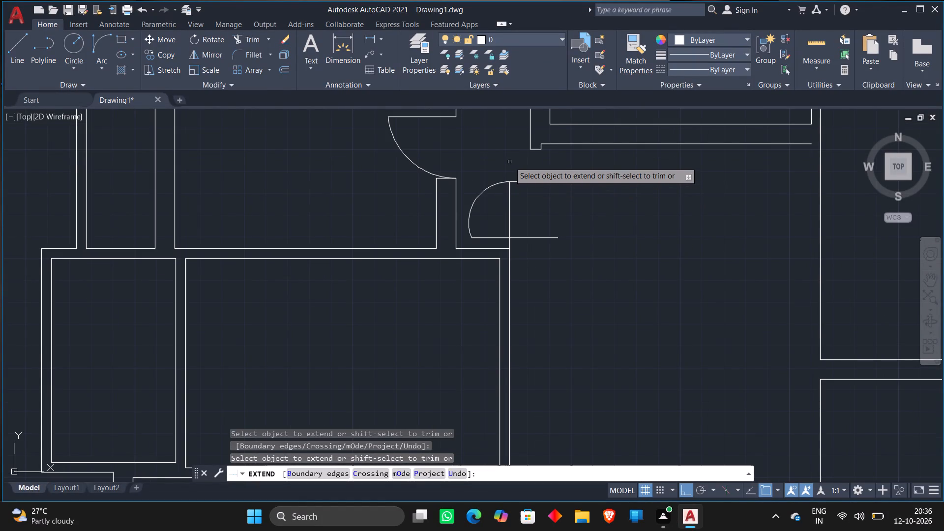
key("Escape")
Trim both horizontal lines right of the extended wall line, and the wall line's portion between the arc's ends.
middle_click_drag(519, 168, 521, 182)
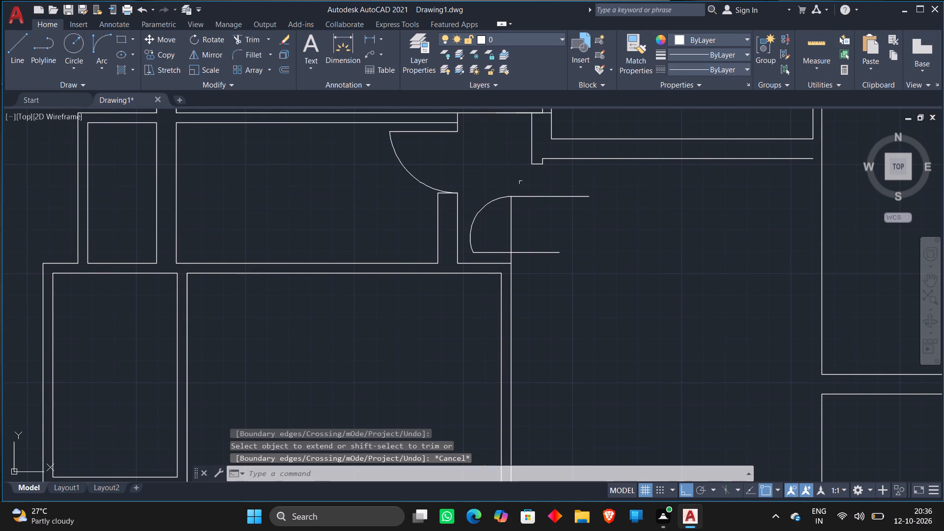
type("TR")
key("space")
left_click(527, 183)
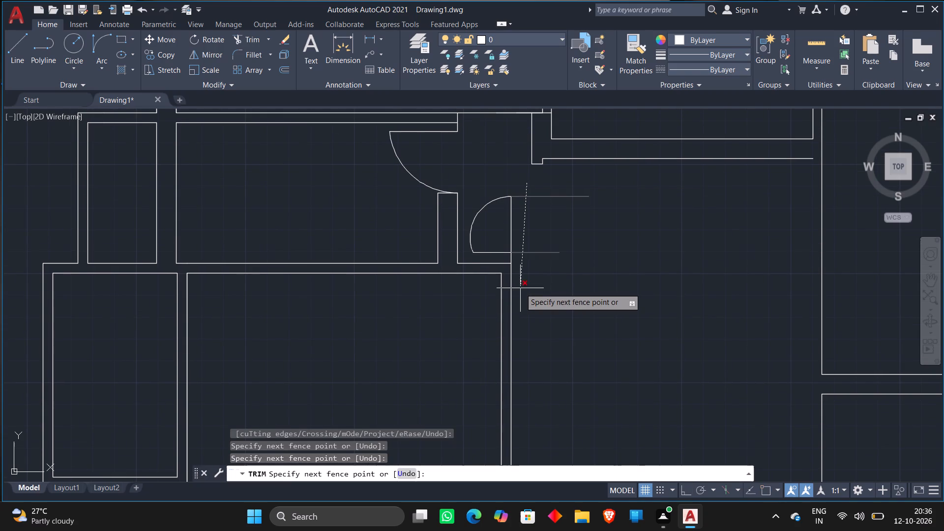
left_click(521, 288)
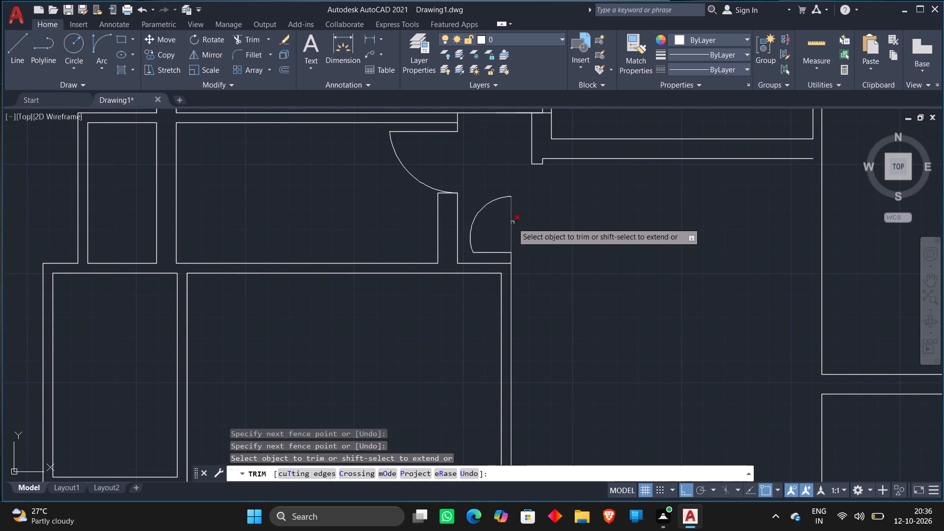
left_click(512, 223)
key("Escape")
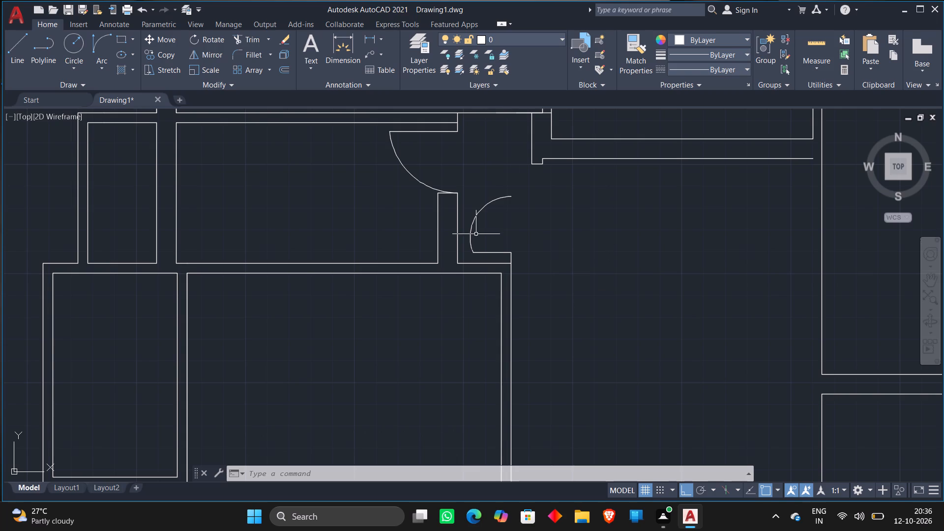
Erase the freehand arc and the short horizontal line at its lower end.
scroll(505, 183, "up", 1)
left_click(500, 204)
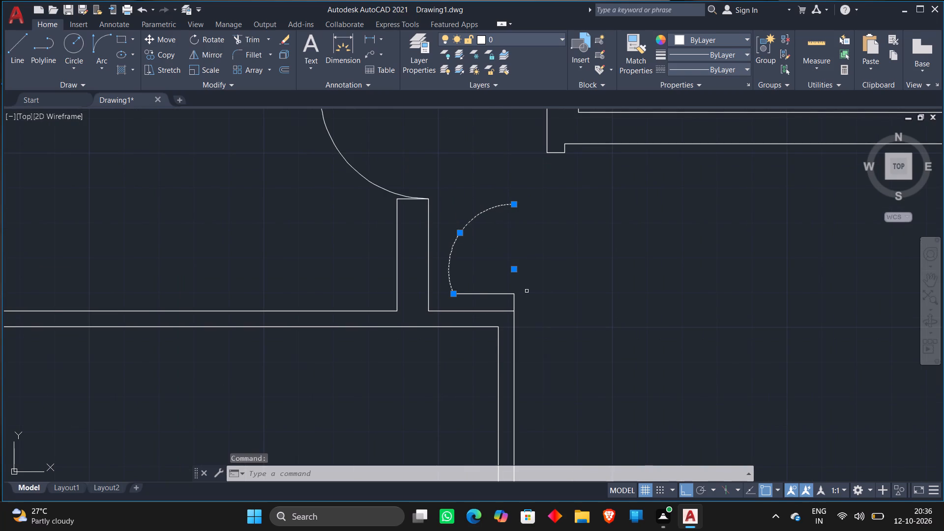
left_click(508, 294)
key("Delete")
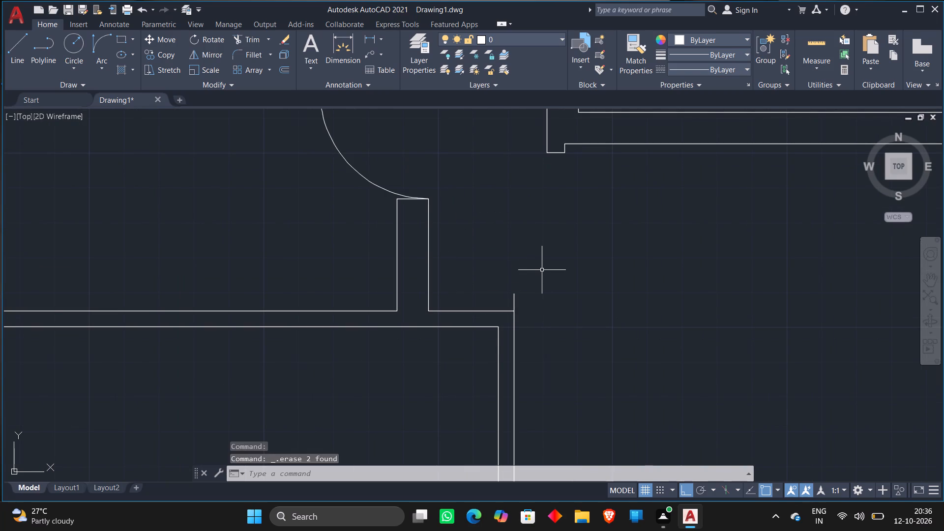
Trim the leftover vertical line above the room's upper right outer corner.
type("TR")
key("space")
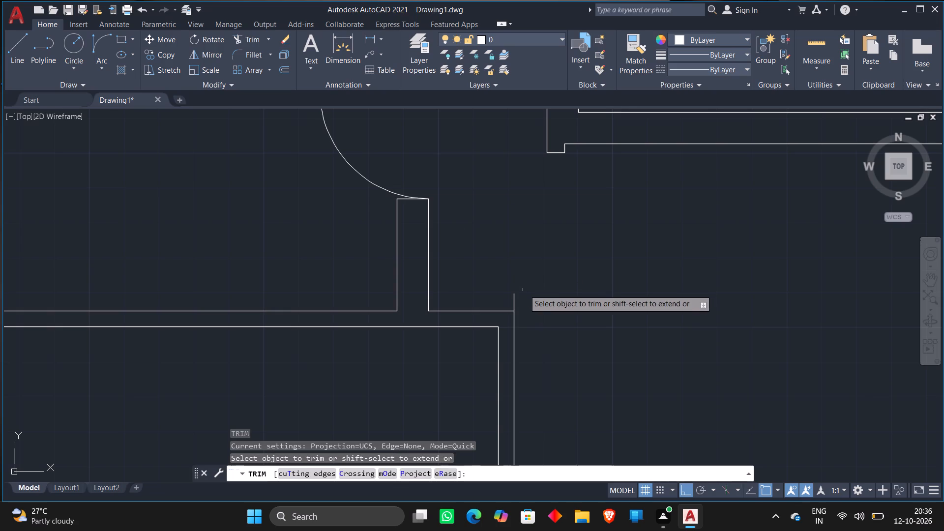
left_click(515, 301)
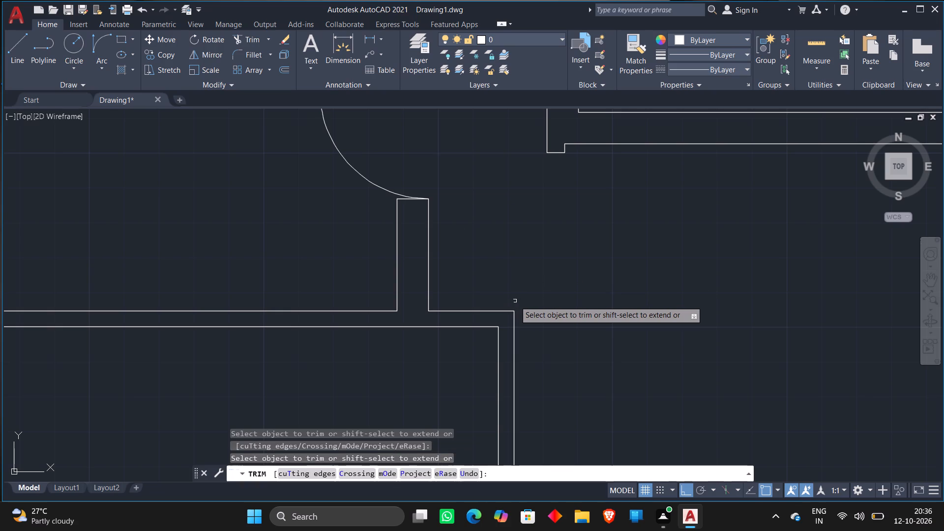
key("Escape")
Trim the overlapping horizontal wall lines across the opening between the door jamb and the 5" wall stub.
scroll(536, 257, "down", 2)
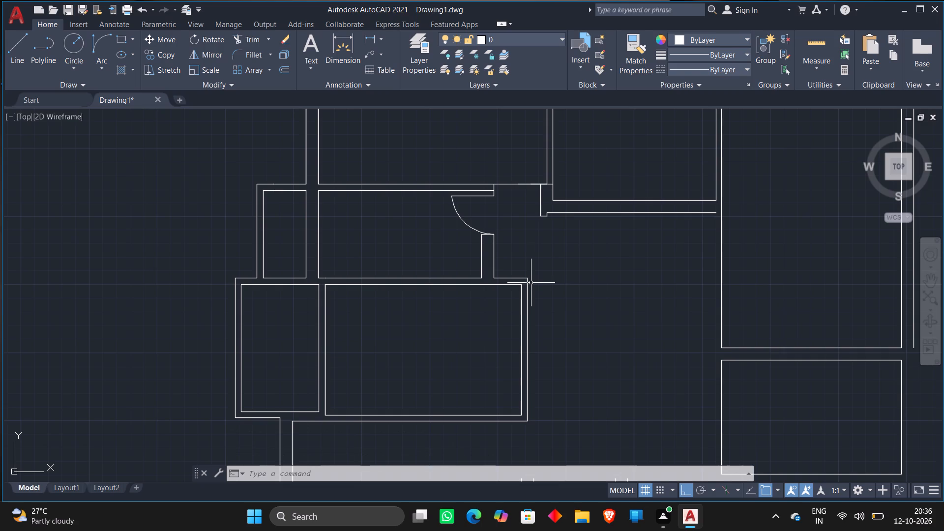
type("TR")
key("space")
left_click(518, 184)
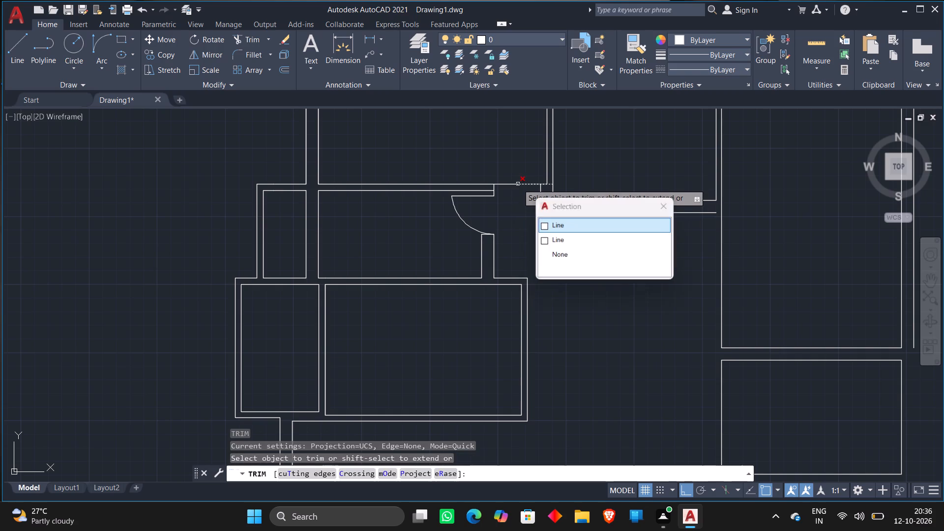
left_click(543, 226)
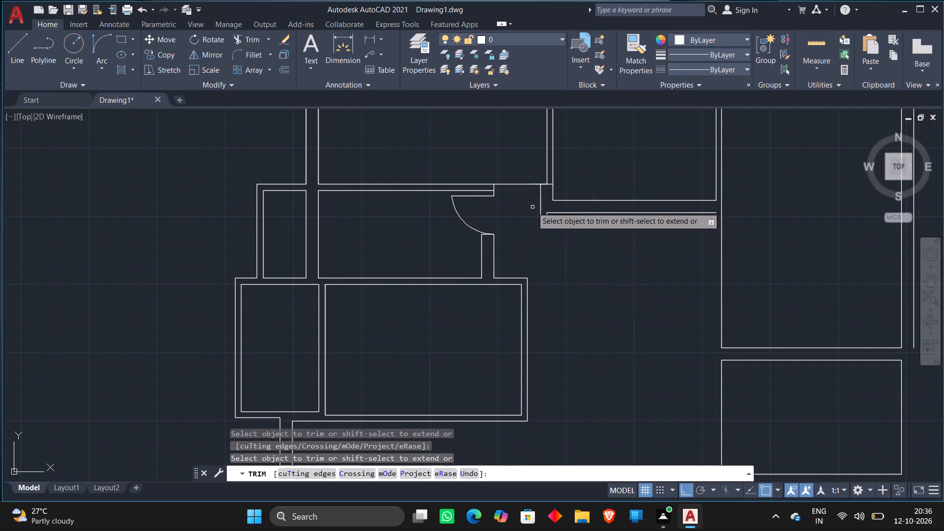
left_click(516, 184)
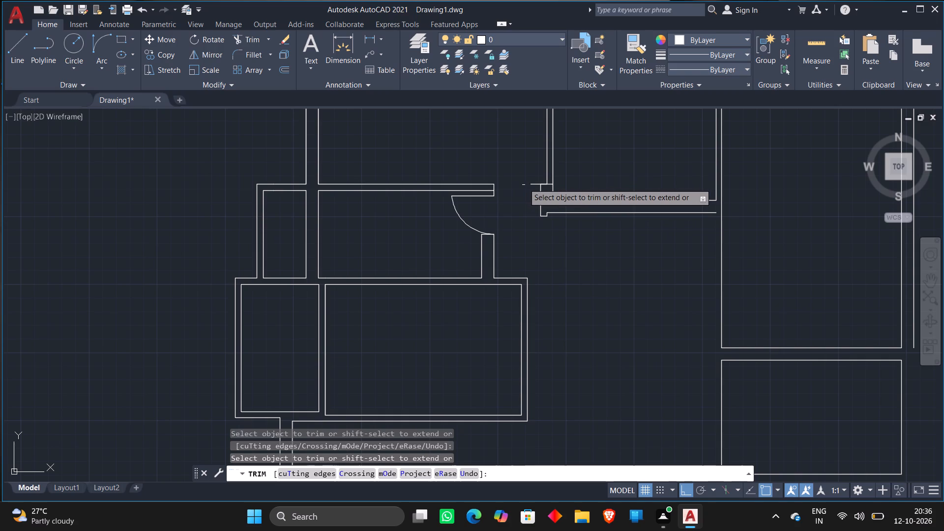
left_click(535, 185)
key("Escape")
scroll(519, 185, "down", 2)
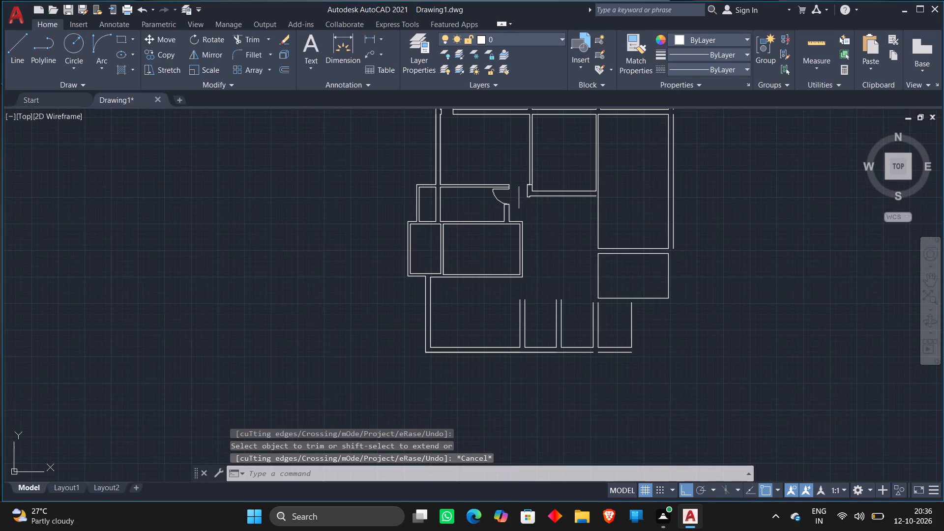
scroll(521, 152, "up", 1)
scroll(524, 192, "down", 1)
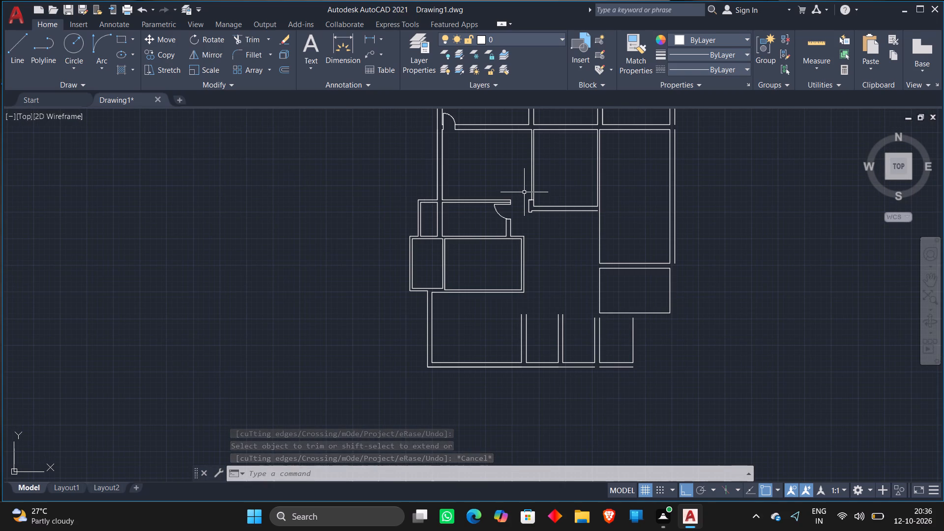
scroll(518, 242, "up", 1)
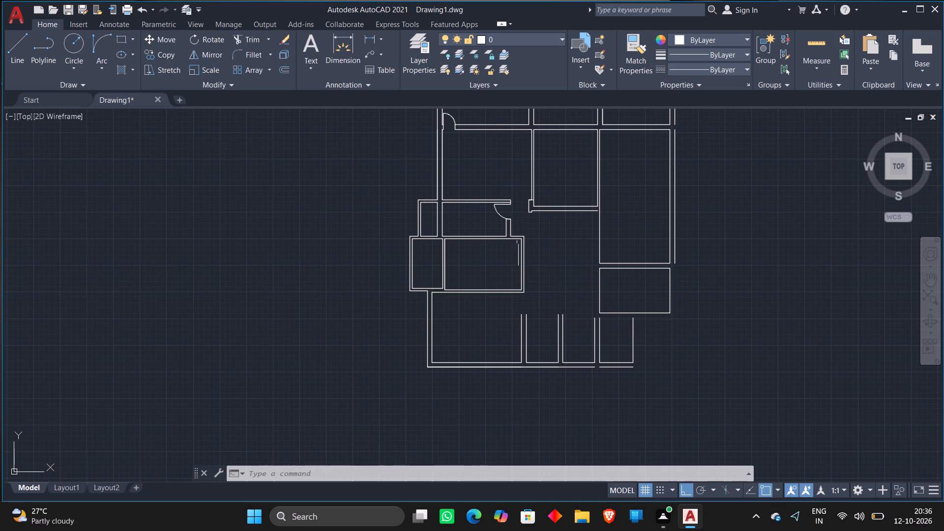
Move the wall stub outline at the doorway horizontally toward the opposite door jamb, away from the vertical wall.
scroll(518, 242, "up", 2)
scroll(560, 200, "down", 1)
middle_click_drag(547, 188, 543, 195)
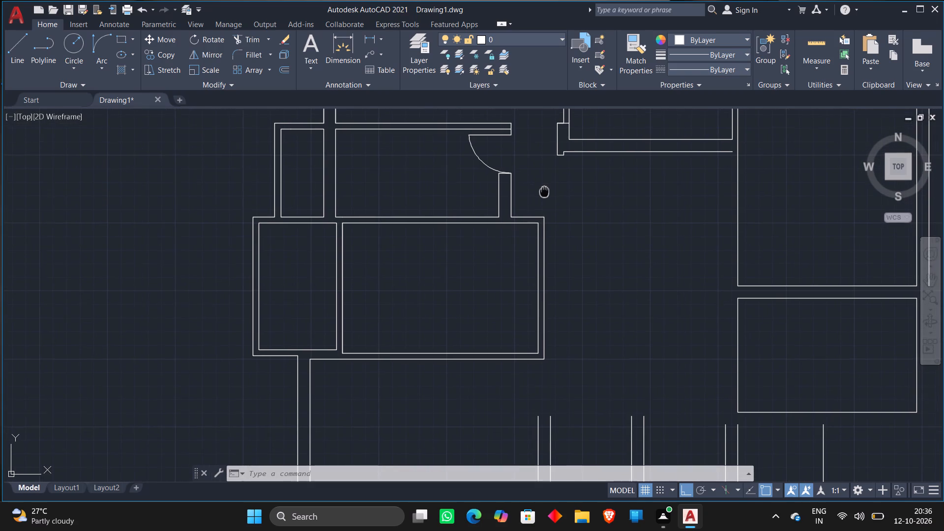
middle_click_drag(543, 195, 530, 256)
scroll(548, 194, "up", 3)
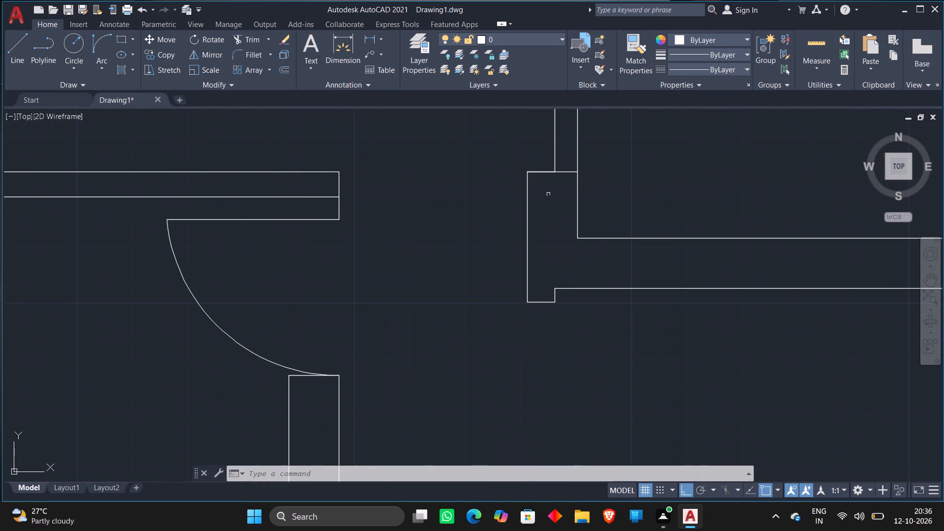
left_click(513, 167)
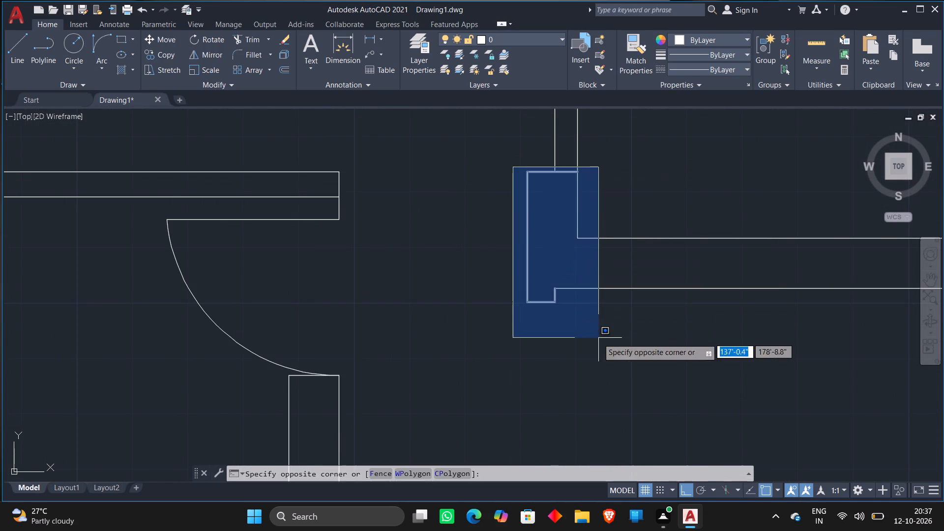
left_click(597, 339)
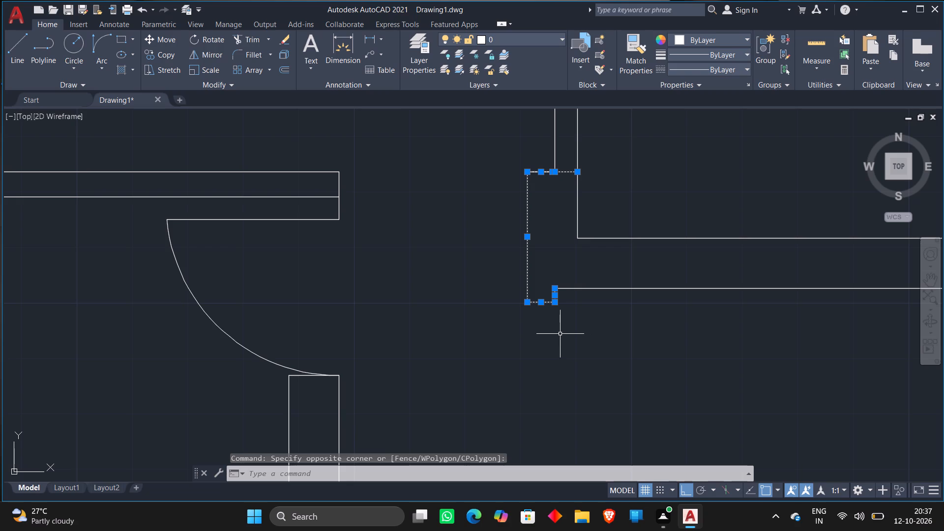
key("m")
key("Return")
left_click(527, 303)
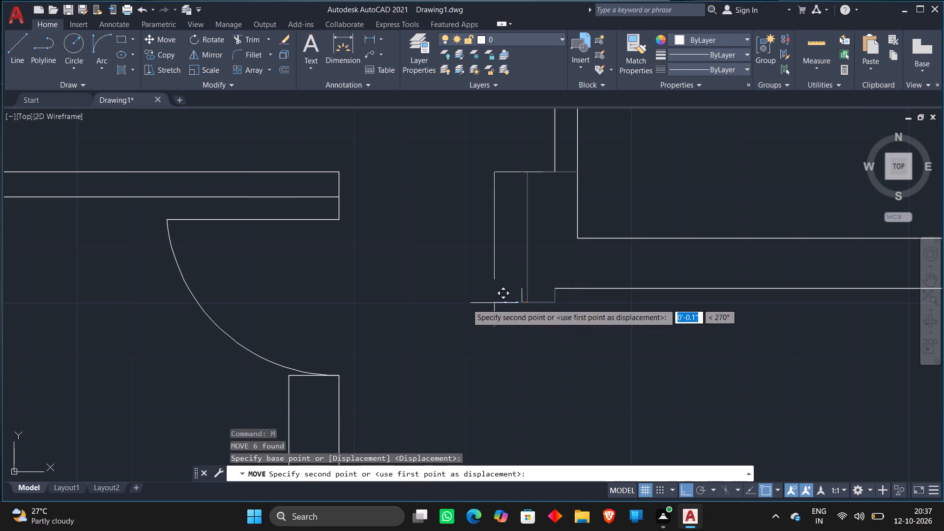
left_click(454, 303)
Draw a quarter-circle door swing arc between the moved stub and the lower room's upper right outer corner, beside the vertical jamb.
scroll(505, 255, "down", 1)
middle_click_drag(514, 390, 514, 389)
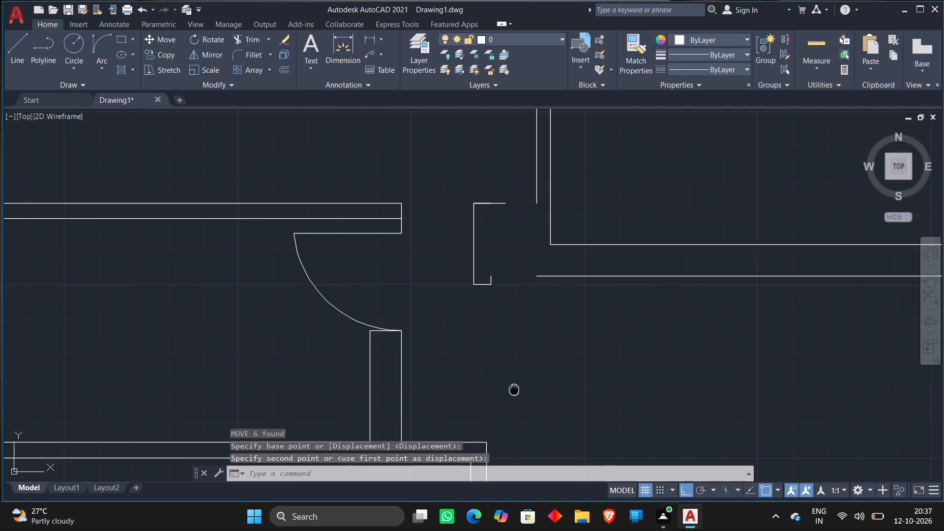
middle_click_drag(514, 389, 534, 340)
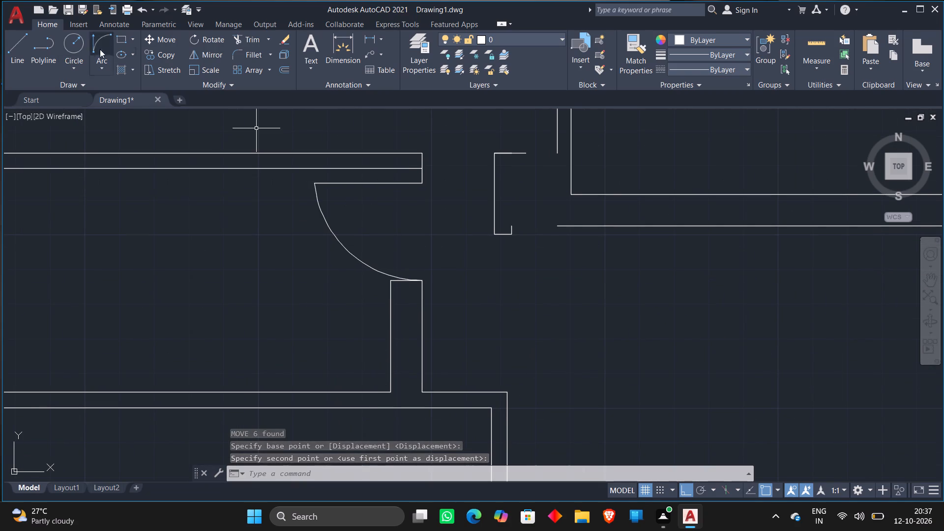
left_click(92, 48)
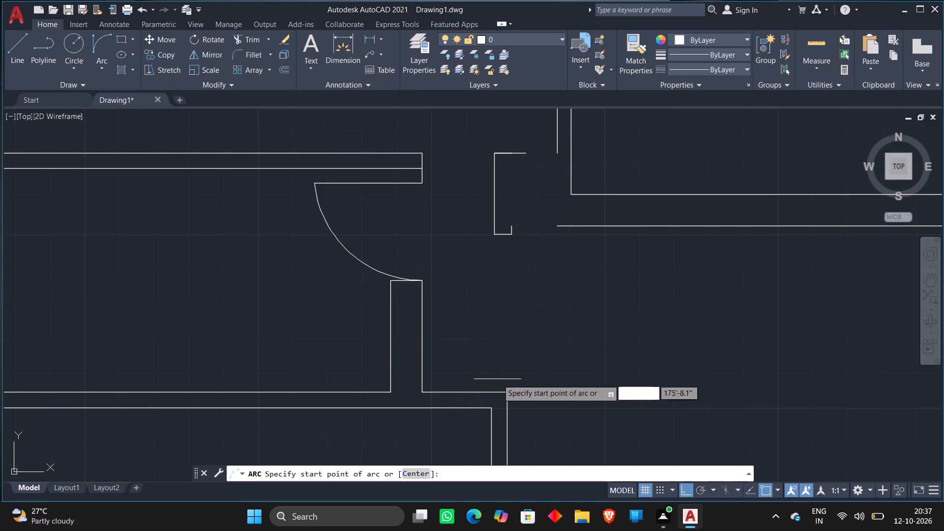
left_click(510, 311)
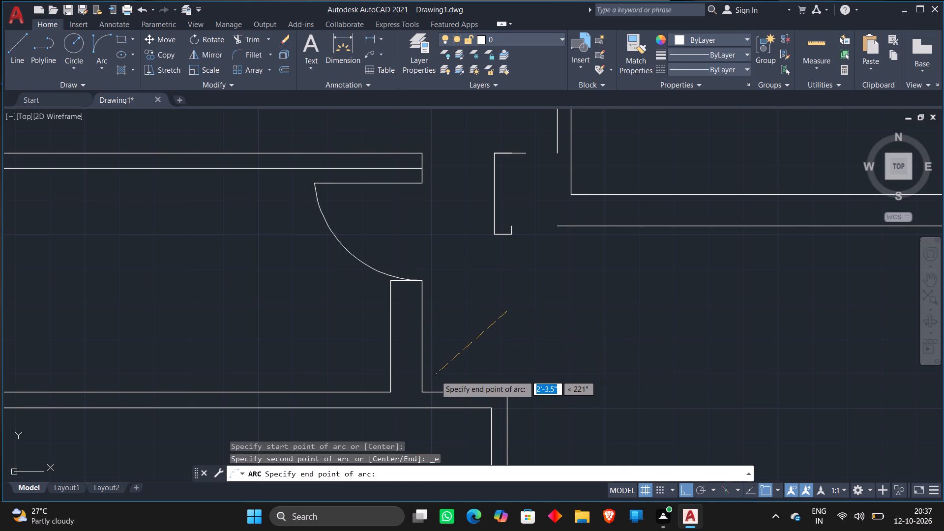
left_click(435, 381)
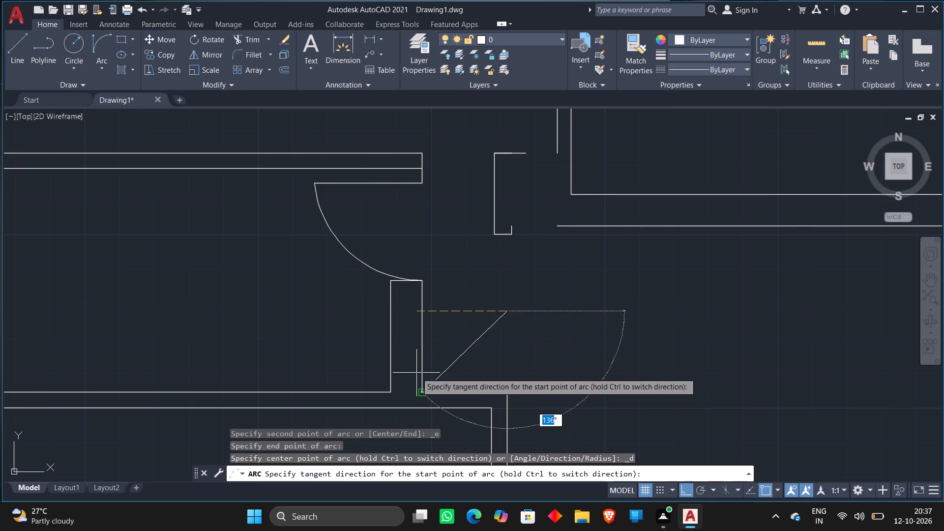
left_click(405, 317)
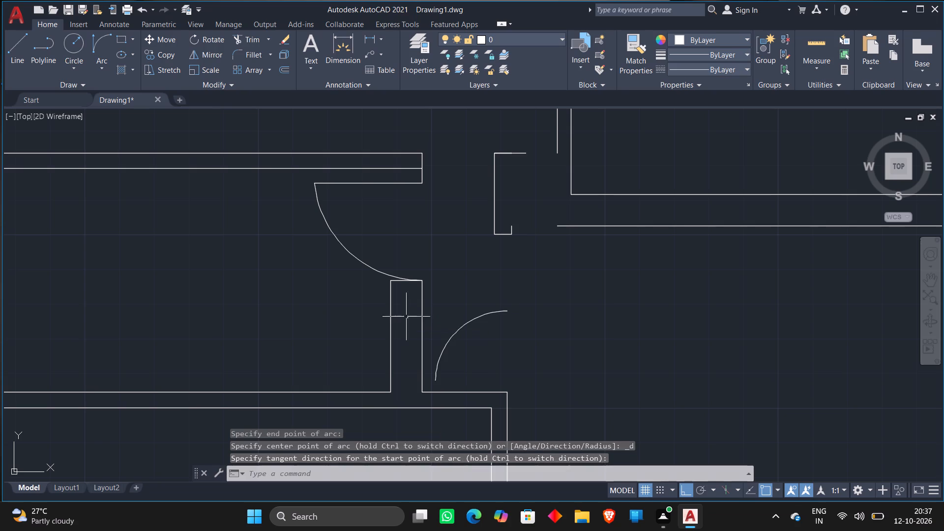
Draw a horizontal line from the new arc's lower end to well past the lower room's right outer wall line.
key("l")
key("Return")
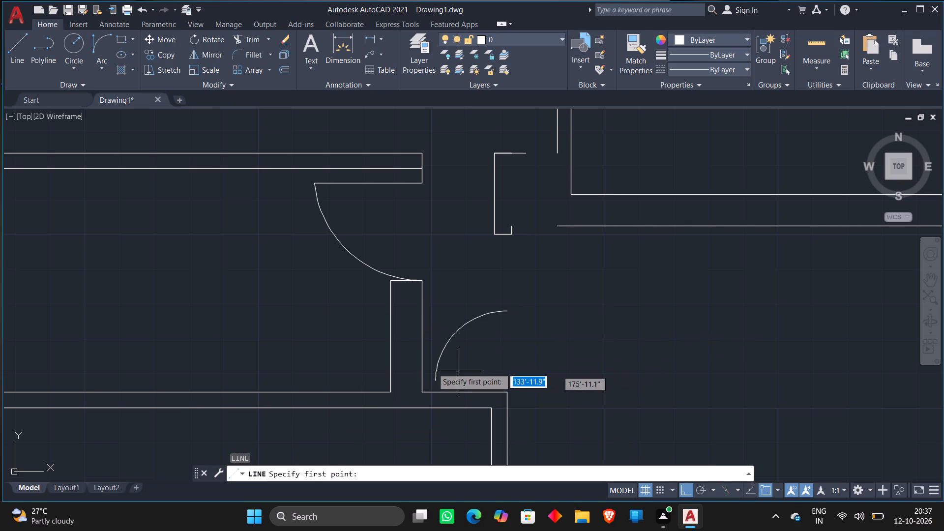
left_click(439, 377)
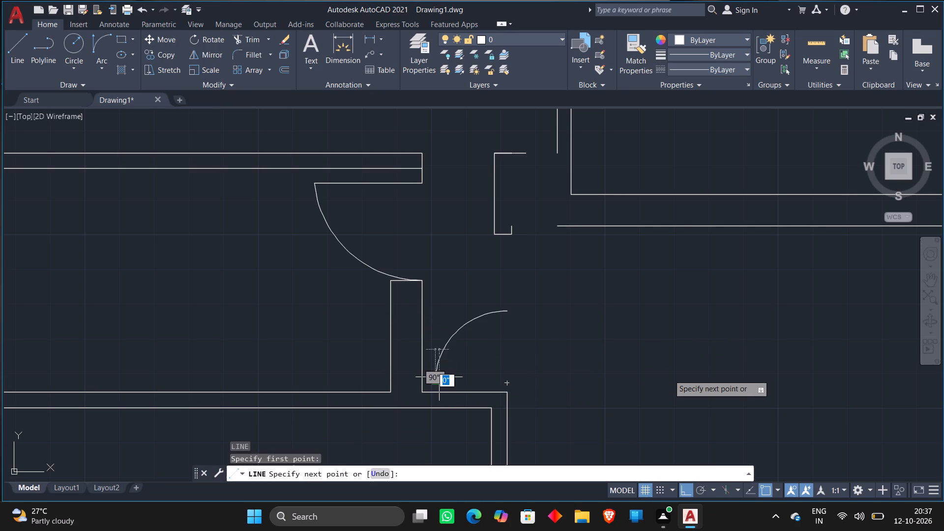
left_click(669, 374)
key("Escape")
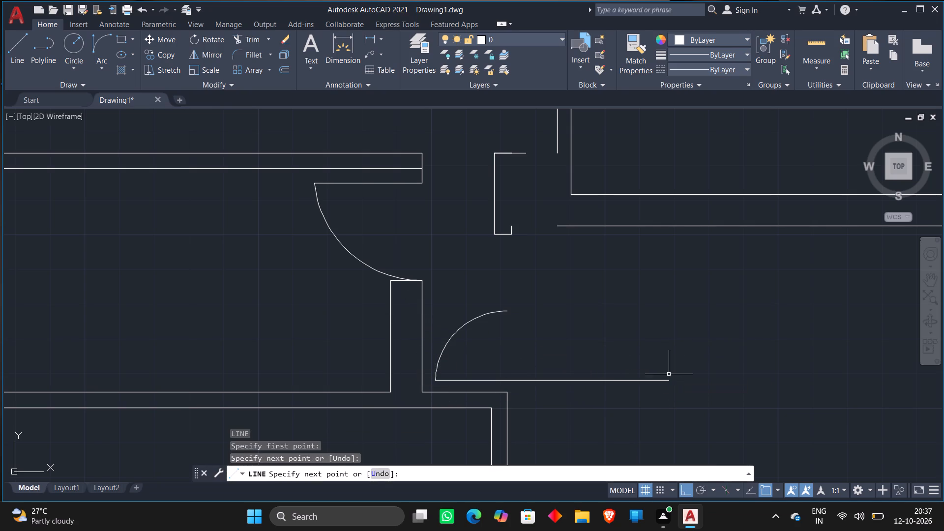
Extend the lower room's right outer wall line upward past the new arc to the bottom of the moved stub.
type("EX")
key("space")
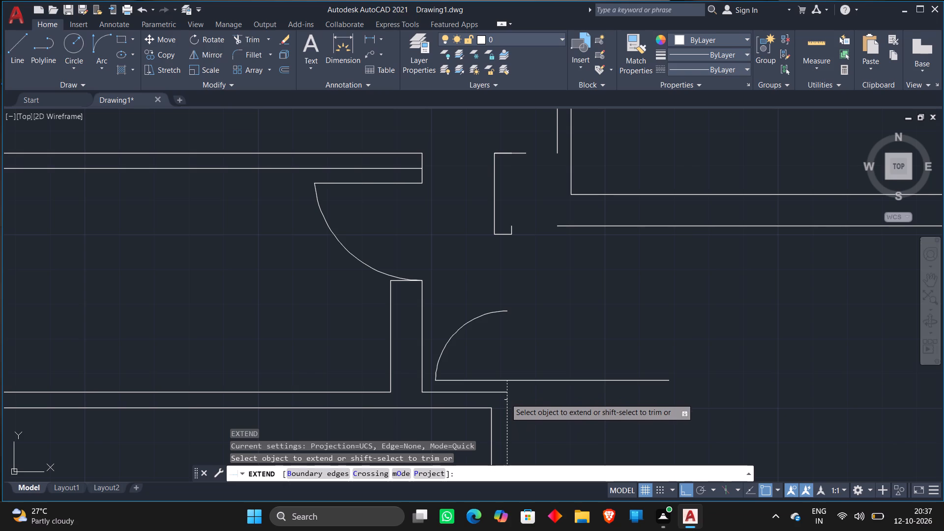
left_click(507, 401)
left_click(506, 385)
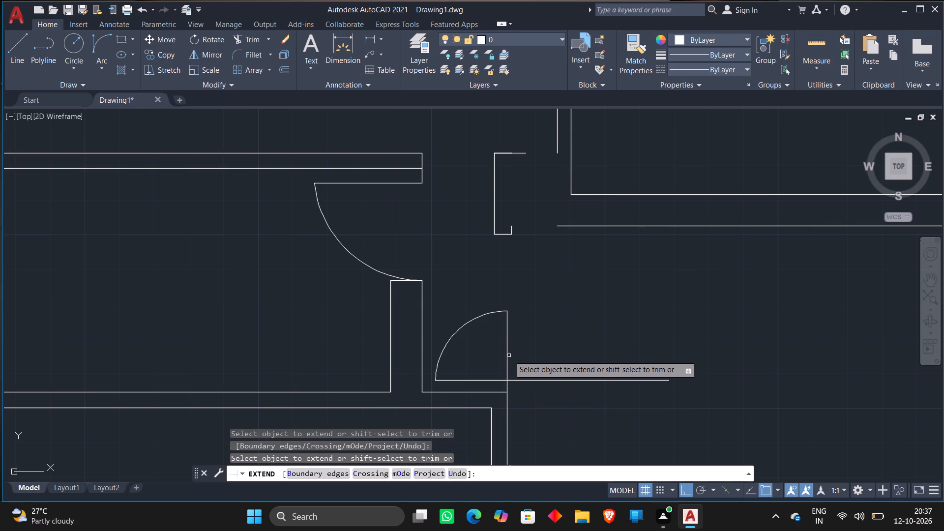
left_click(505, 326)
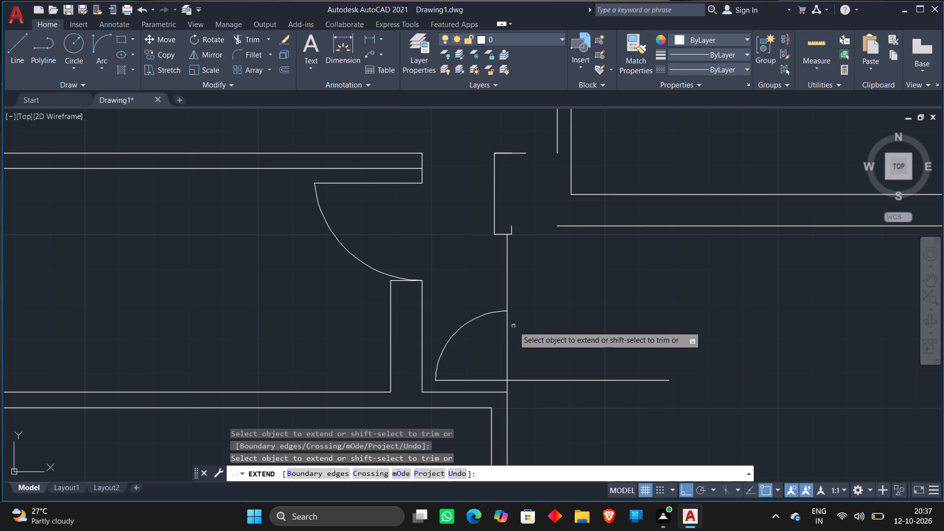
key("Escape")
Trim the horizontal line beyond the extended wall line, and the wall line's portion between the arc's ends.
middle_click_drag(537, 207, 541, 225)
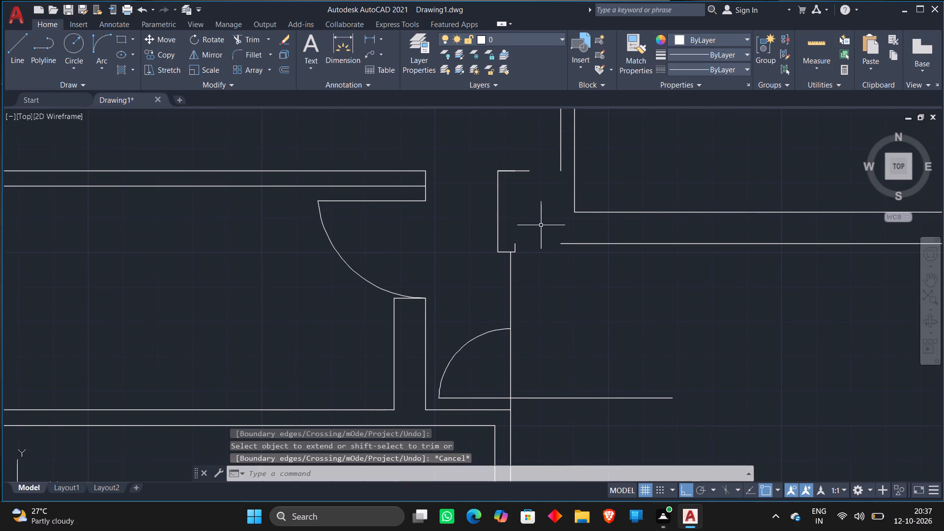
type("TR")
key("space")
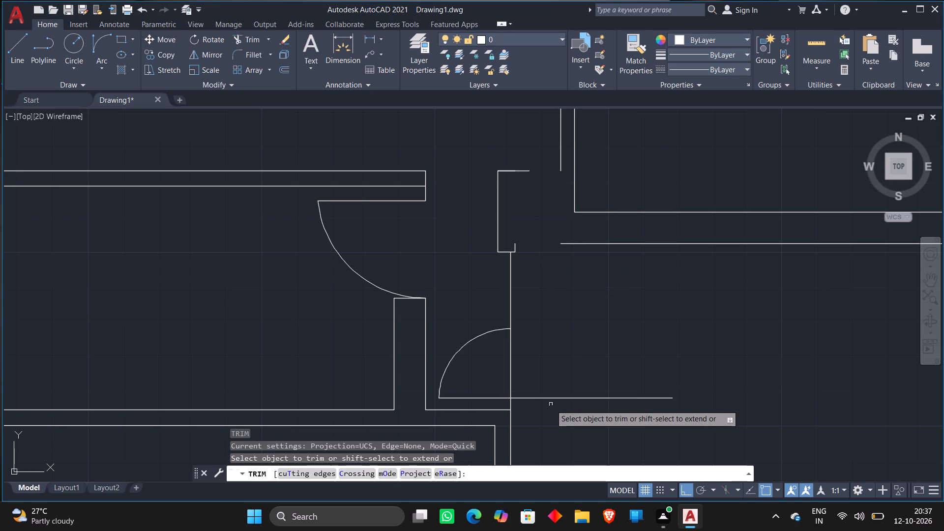
left_click(551, 398)
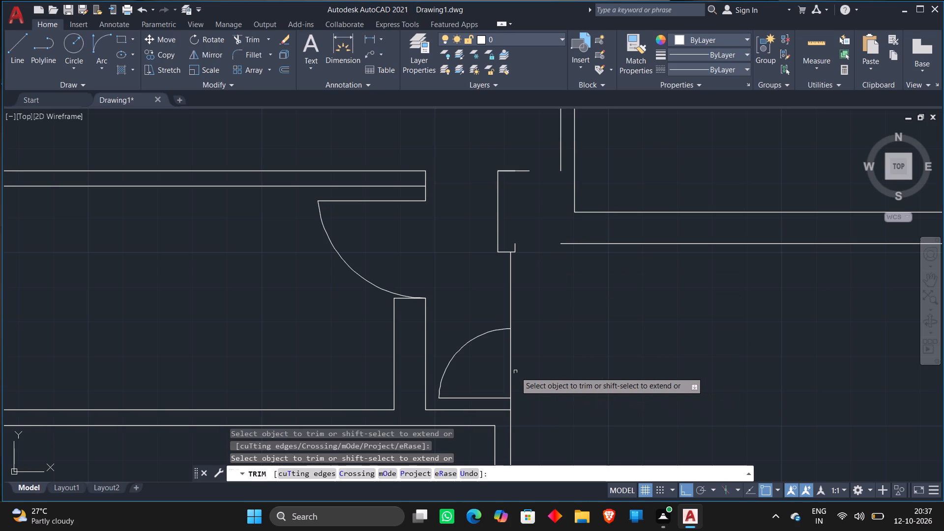
left_click(511, 366)
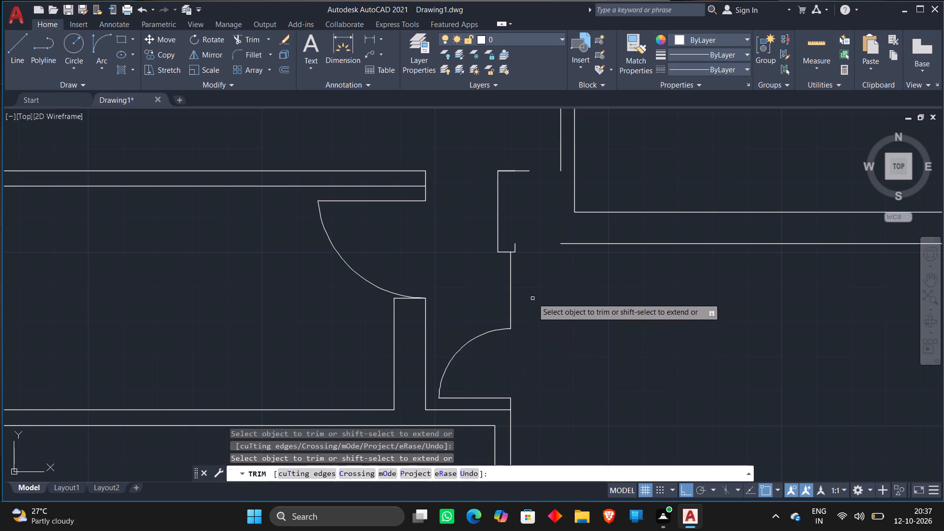
key("Escape")
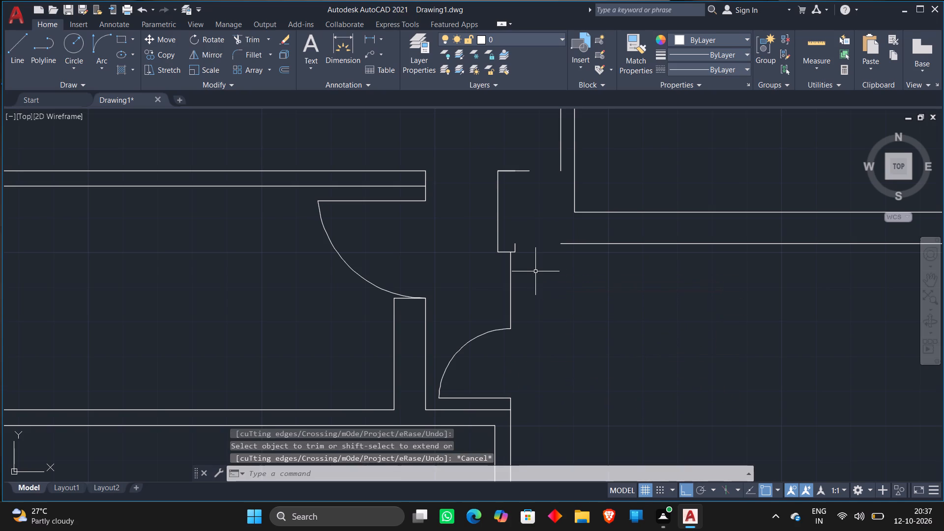
Extend the lower horizontal wall line to the moved stub, and the stub's top line to the vertical wall.
type("EX")
key("space")
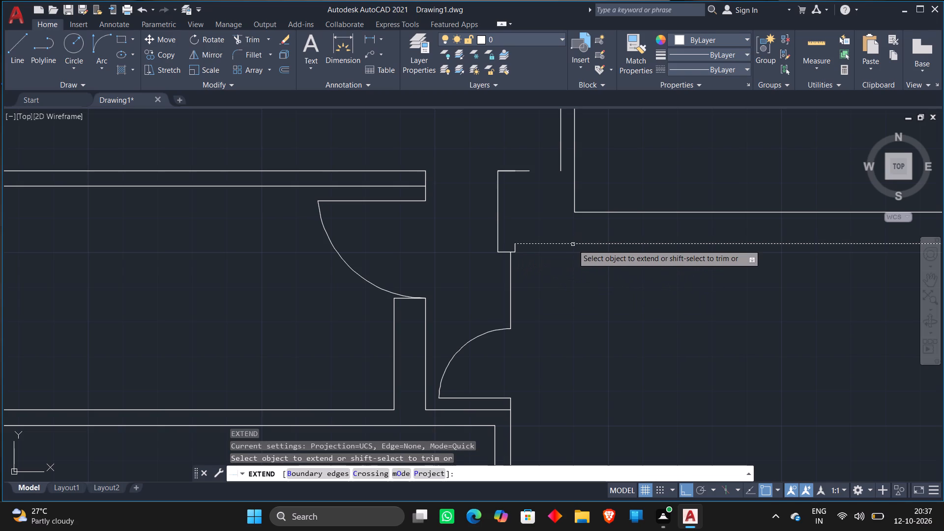
left_click(573, 244)
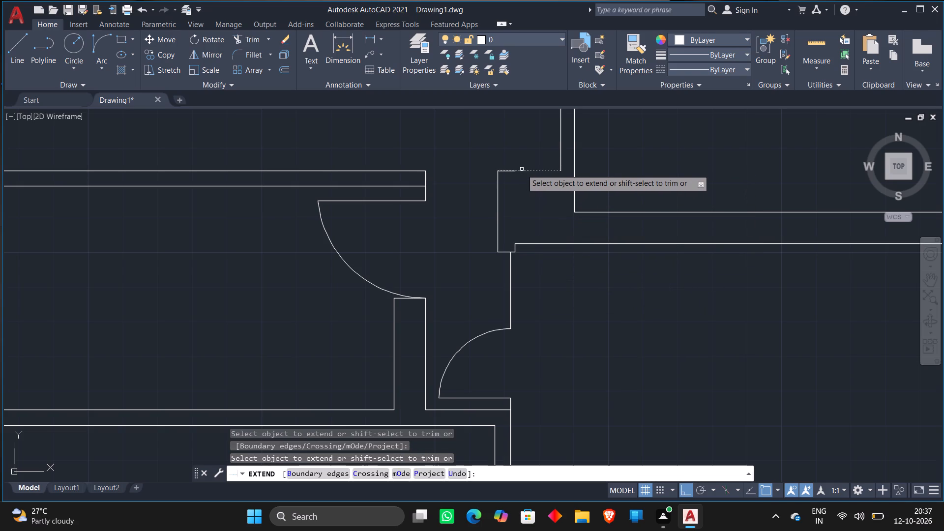
left_click(522, 169)
key("Escape")
Erase the middle room's left outer wall line above the moved stub.
scroll(558, 244, "down", 2)
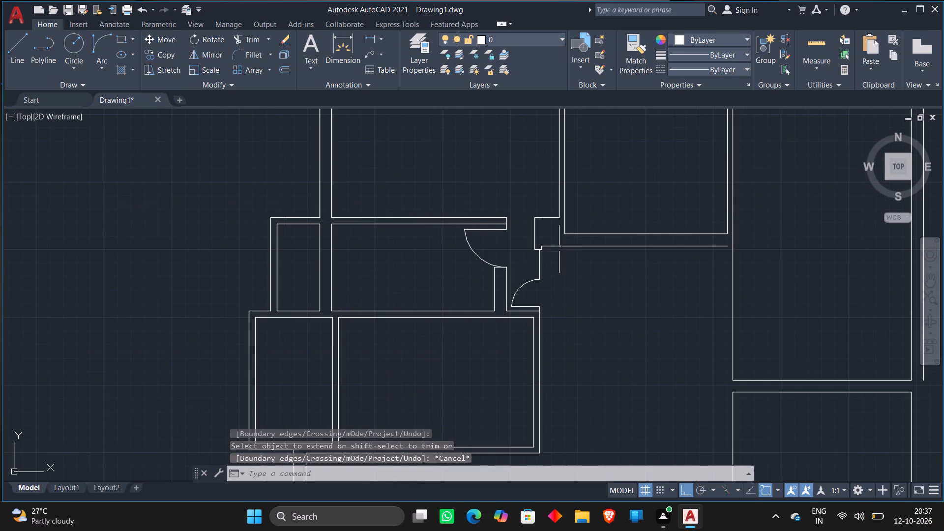
scroll(565, 280, "down", 1)
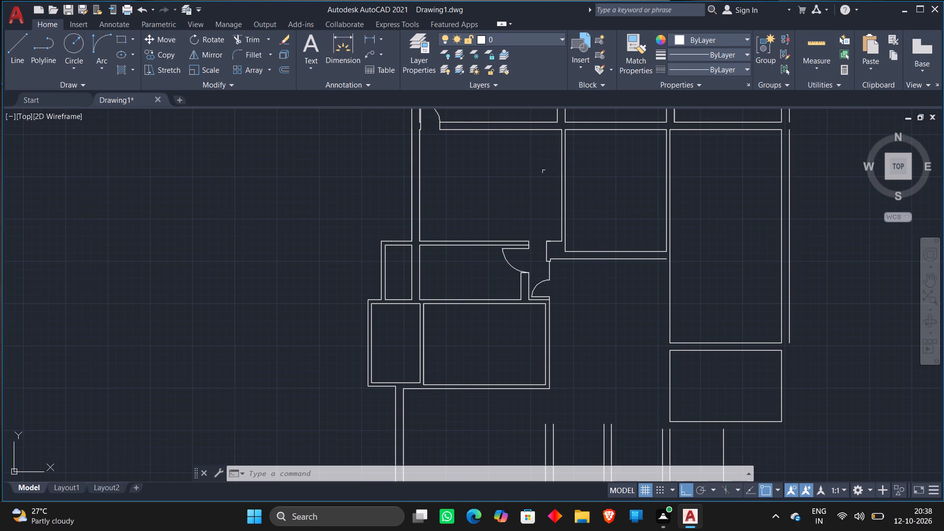
middle_click_drag(544, 172, 556, 237)
scroll(561, 218, "up", 1)
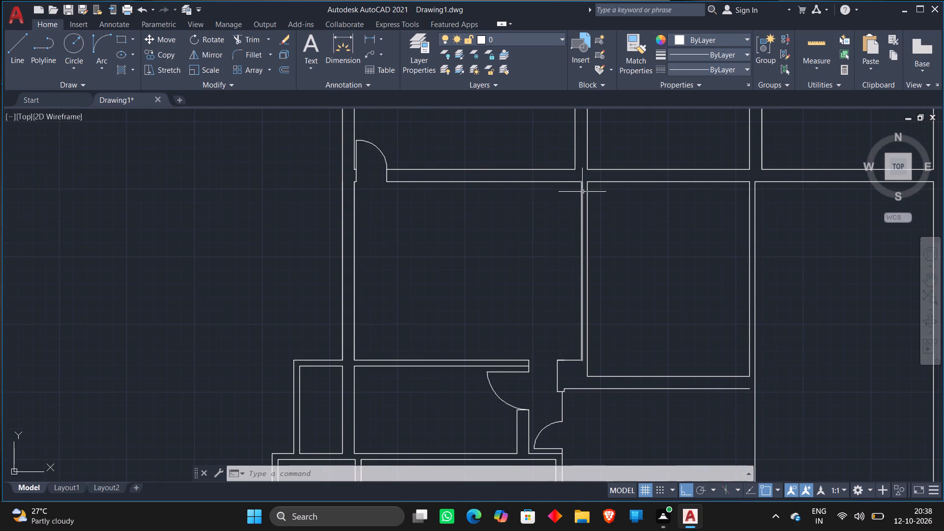
left_click(582, 192)
key("Delete")
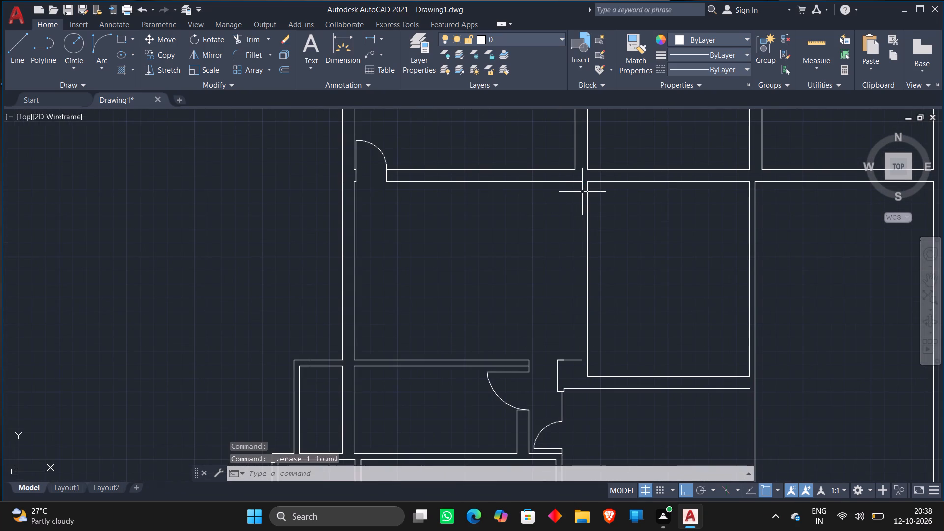
Extend the upper partition's left line down across the horizontal wall to the top line of the moved stub.
type("EX")
key("space")
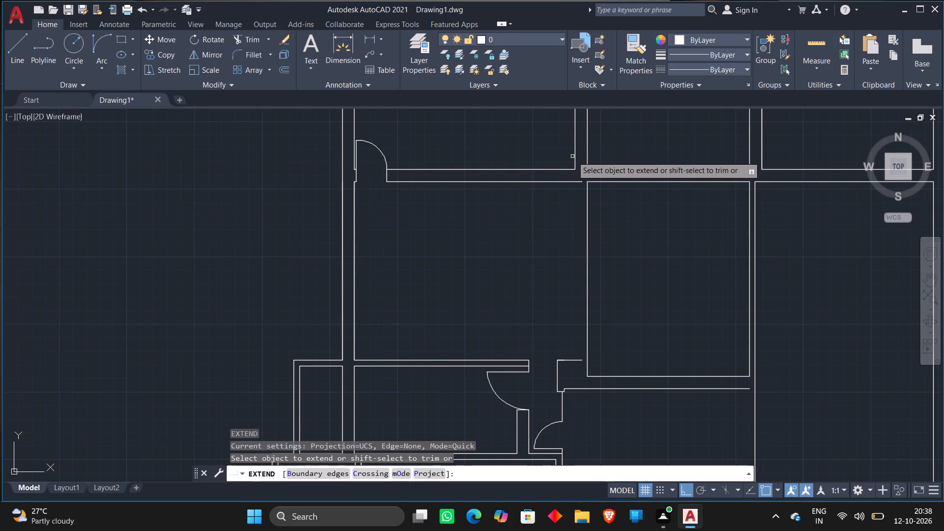
left_click(575, 164)
left_click(574, 174)
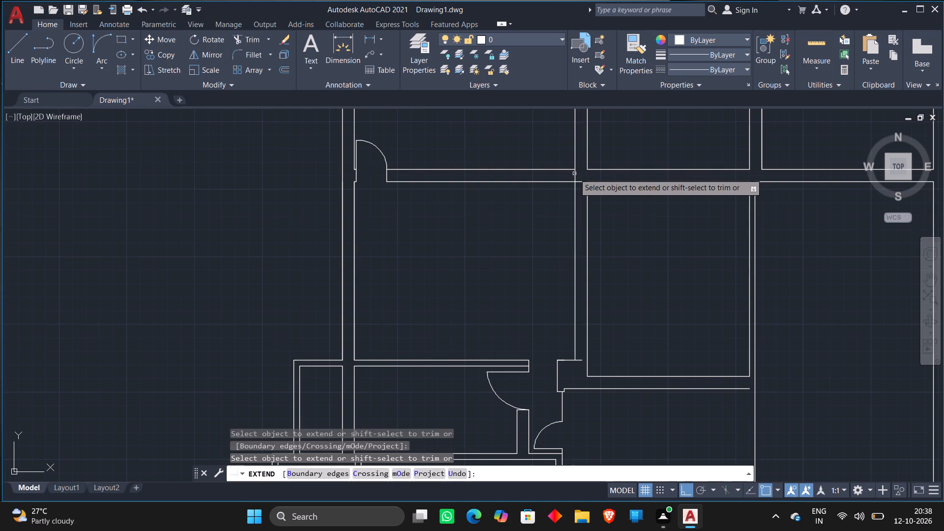
key("Escape")
Trim the horizontal overhangs past the extended line at both ends, and its portion crossing the horizontal wall.
type("TR")
key("space")
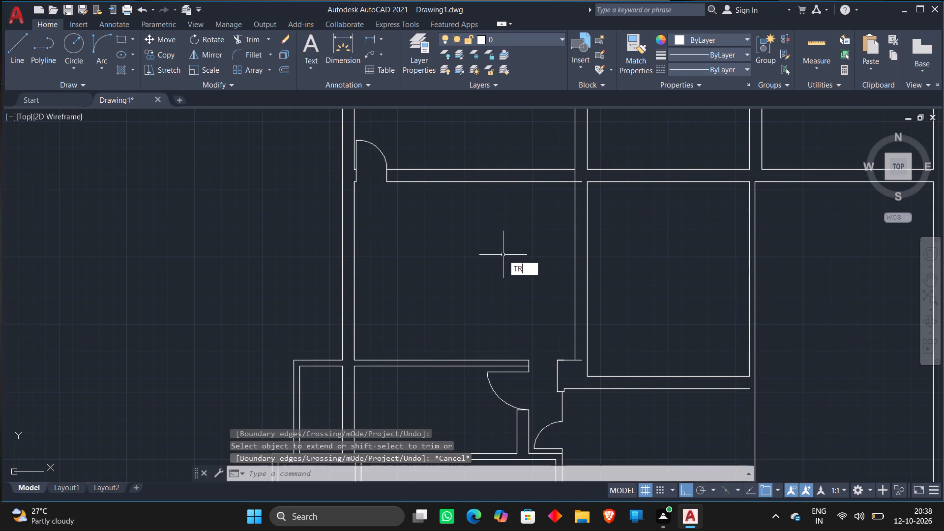
left_click(580, 362)
left_click(574, 174)
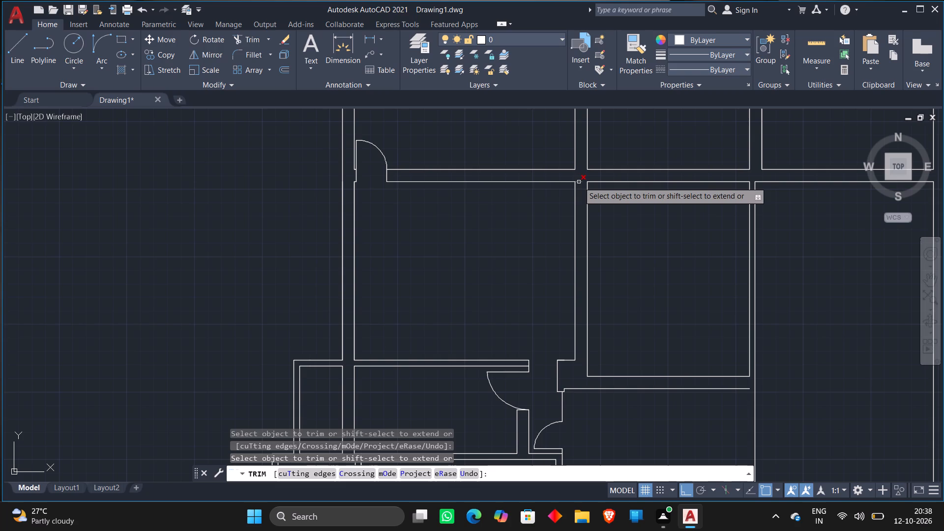
left_click(579, 182)
key("Escape")
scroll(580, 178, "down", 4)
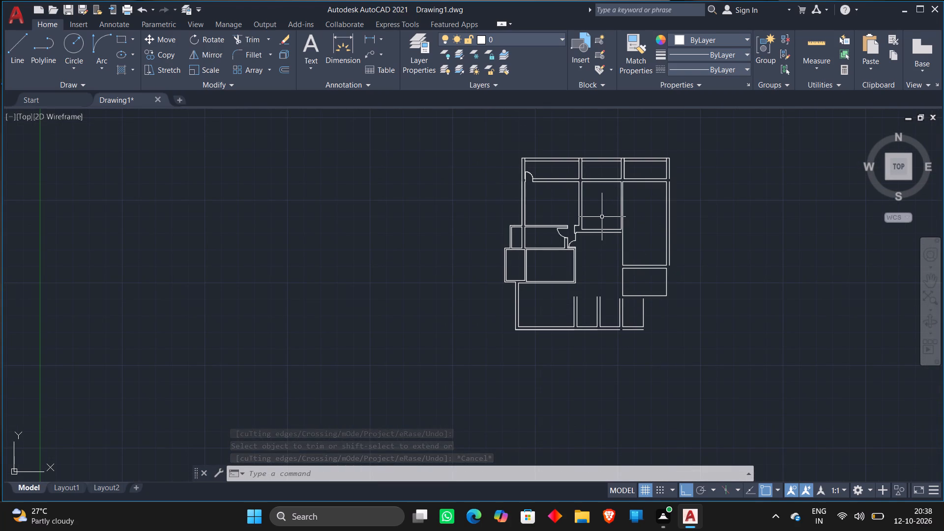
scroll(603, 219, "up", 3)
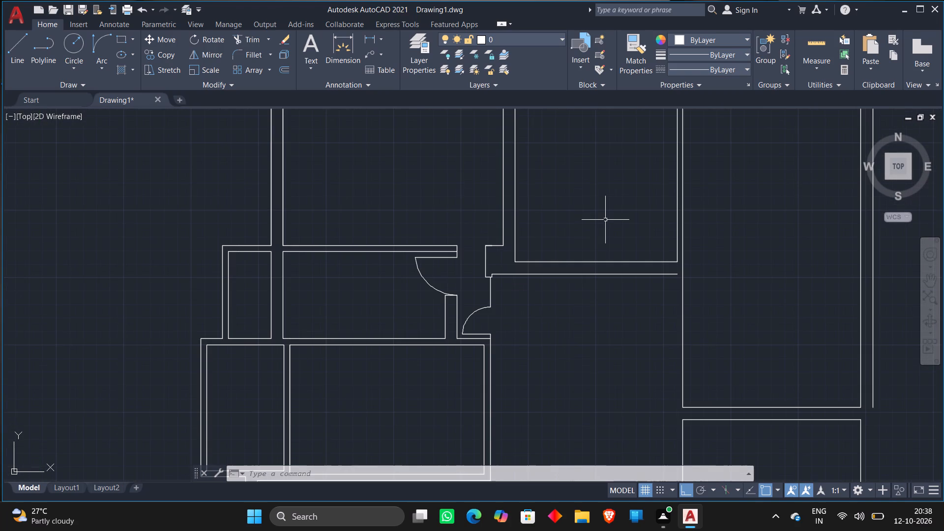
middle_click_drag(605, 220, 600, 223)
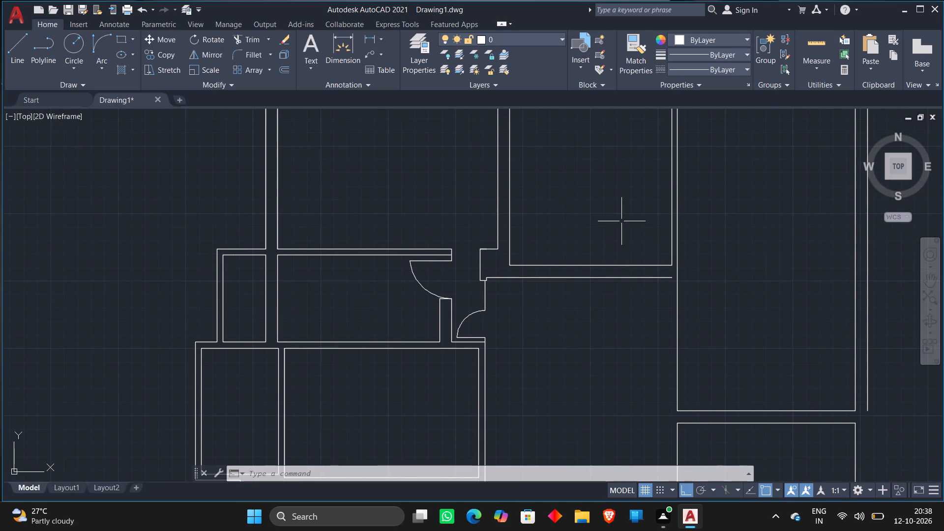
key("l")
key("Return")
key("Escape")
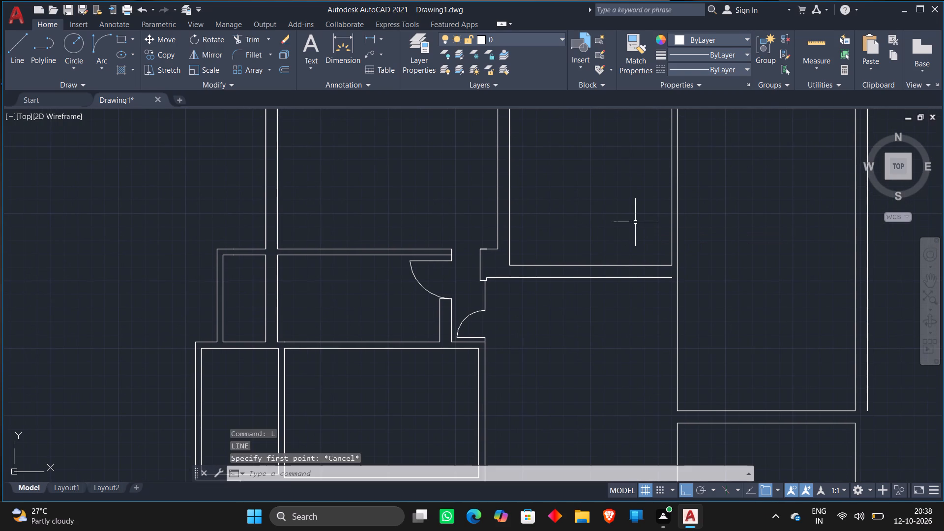
Extend the middle room's right wall line down to the lower wall line, and that lower line across to the partition's outer line.
type("EX")
key("space")
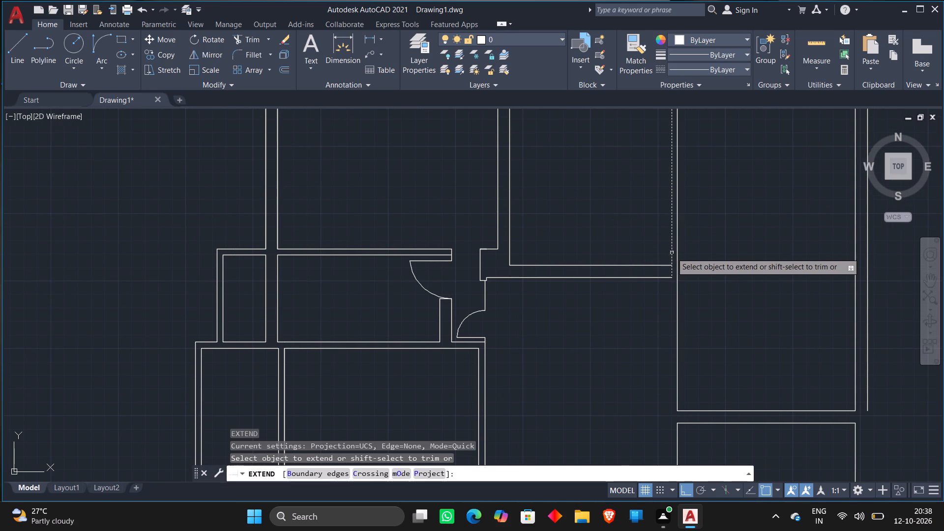
left_click(672, 253)
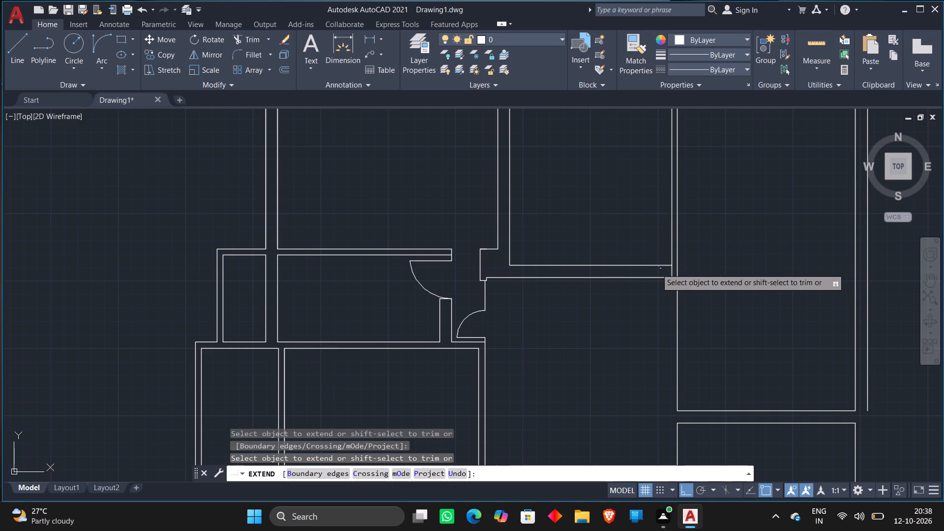
left_click(658, 279)
key("Escape")
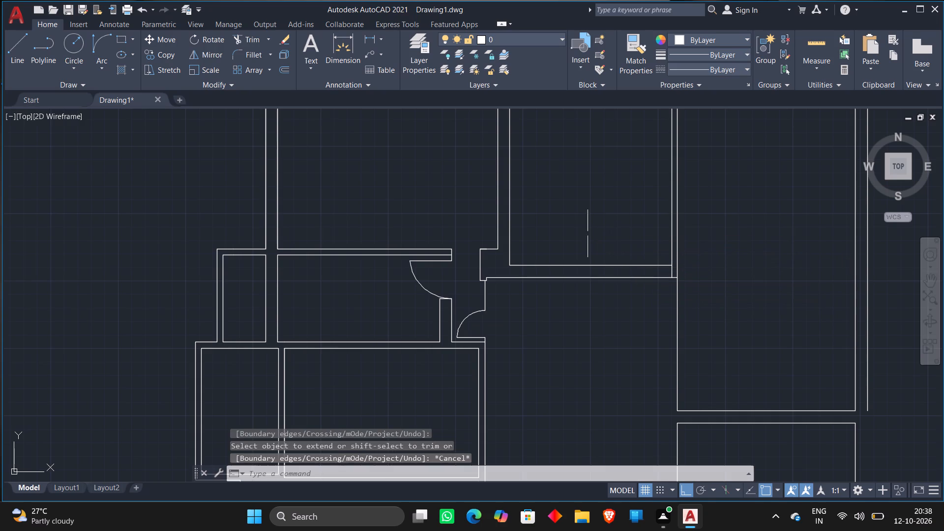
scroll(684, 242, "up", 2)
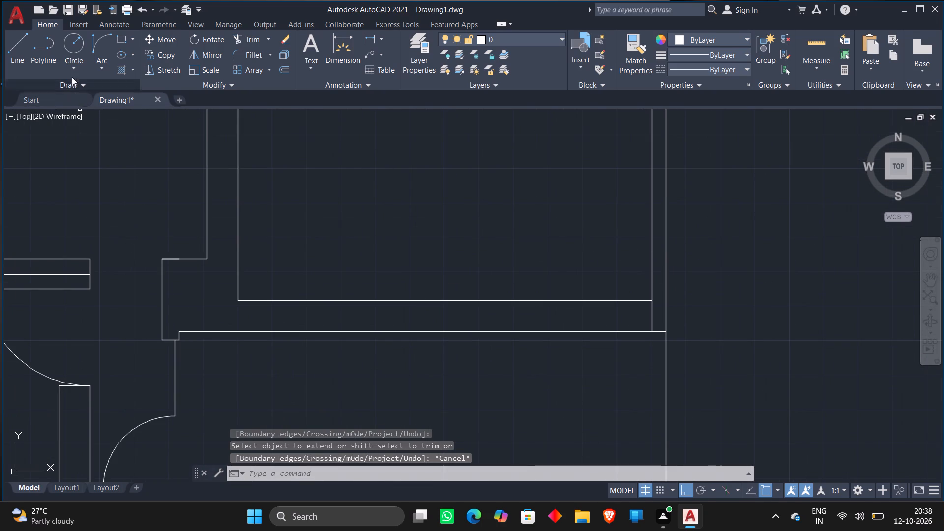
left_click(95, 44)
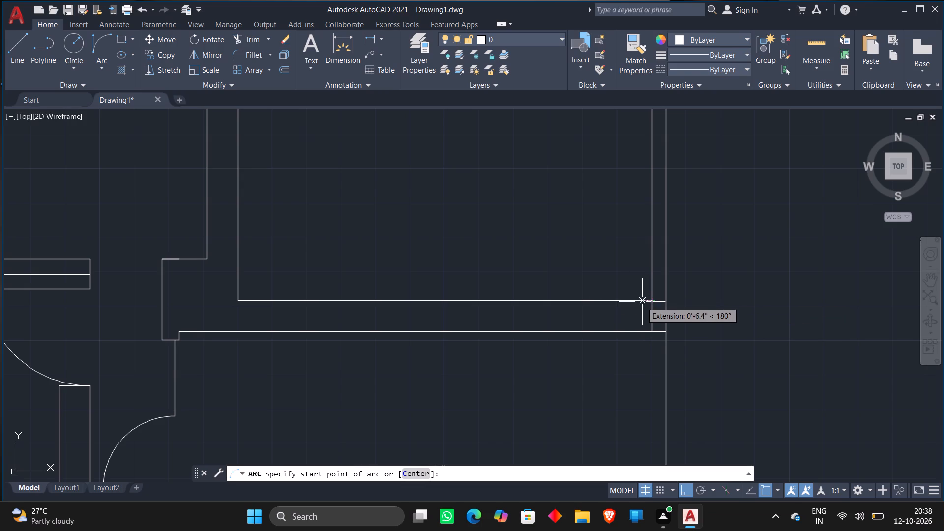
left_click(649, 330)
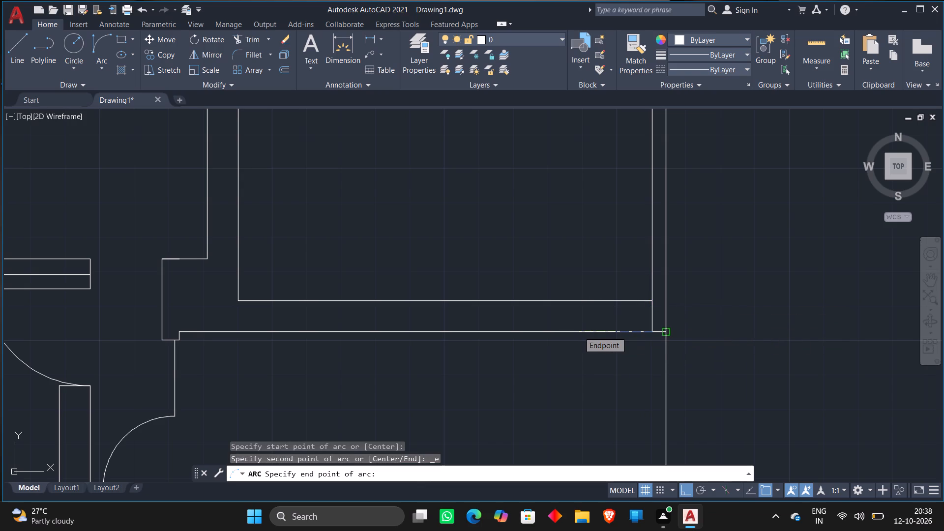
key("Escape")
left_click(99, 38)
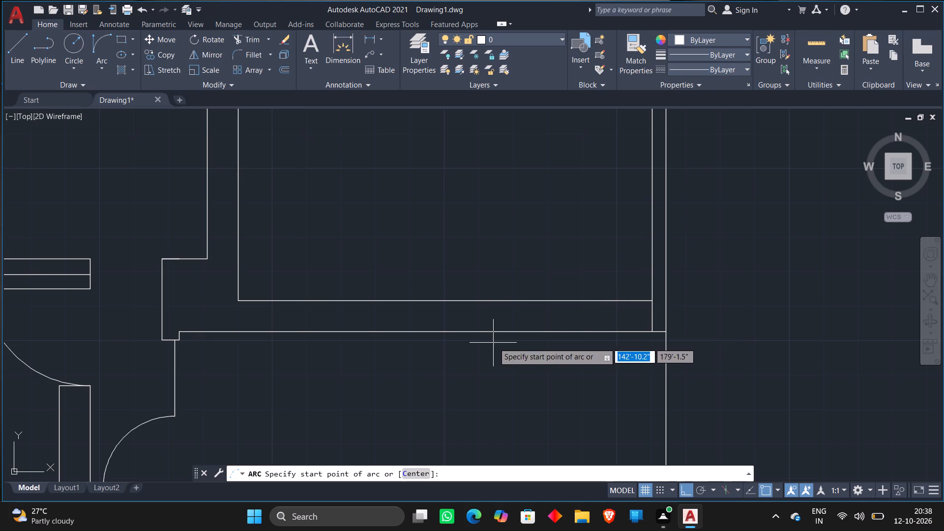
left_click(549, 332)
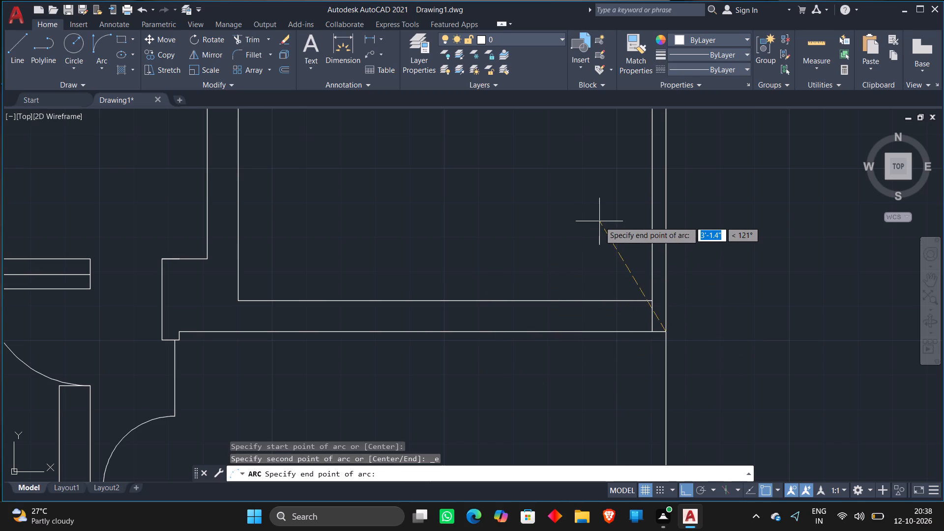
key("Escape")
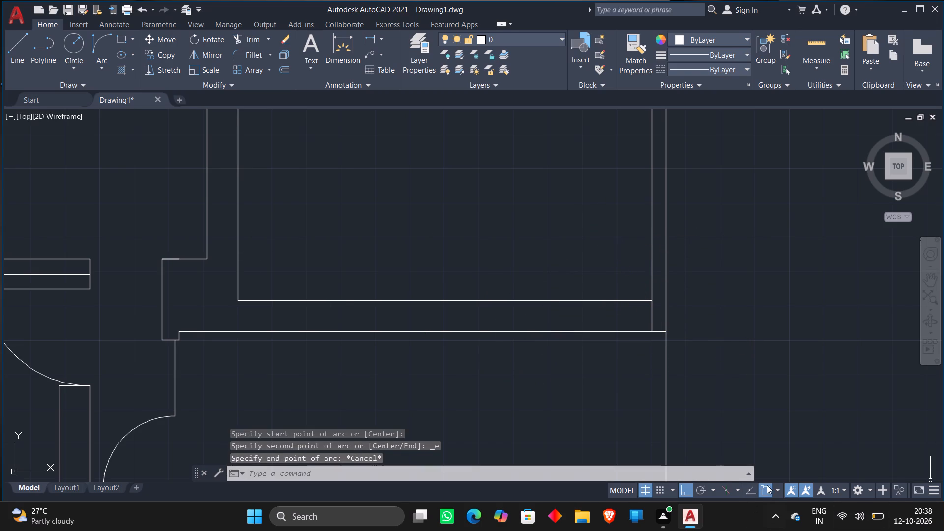
With object snap off, draw a door swing arc spanning about 2'-8" from the middle room's lower wall line, starting vertically upward near the right partition.
left_click(767, 485)
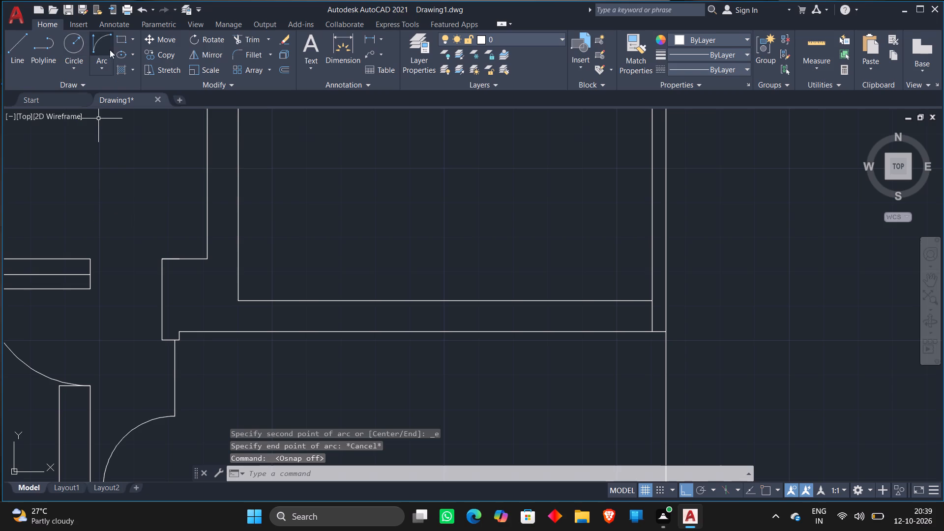
left_click(105, 49)
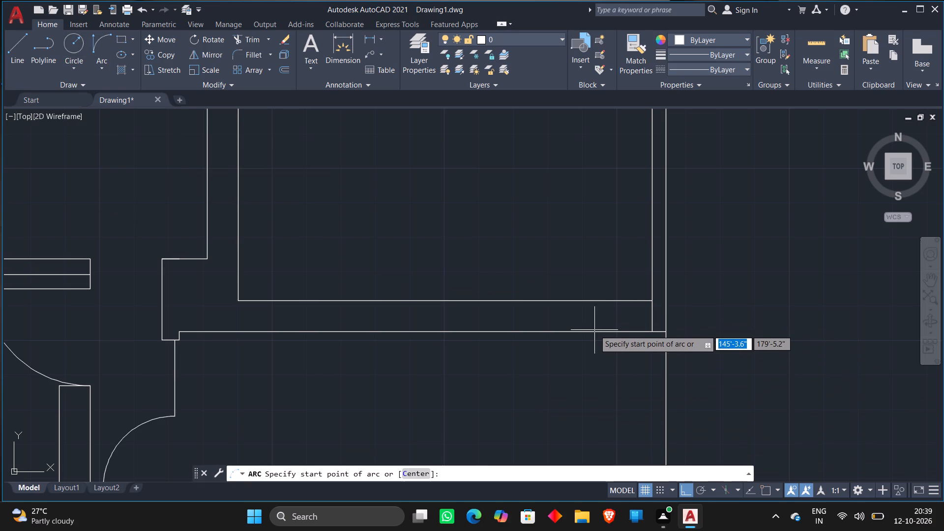
scroll(584, 331, "up", 3)
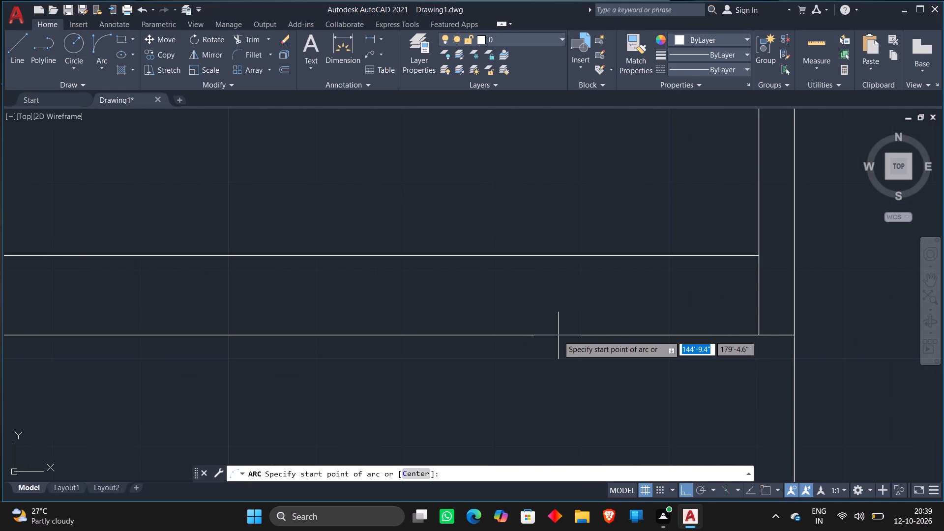
left_click(558, 335)
scroll(615, 172, "down", 1)
middle_click_drag(615, 172, 615, 174)
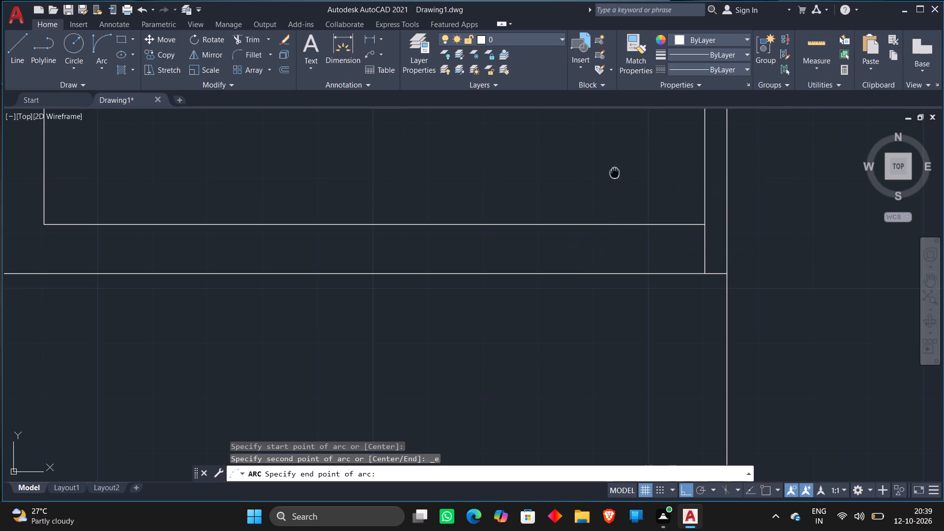
middle_click_drag(615, 174, 569, 293)
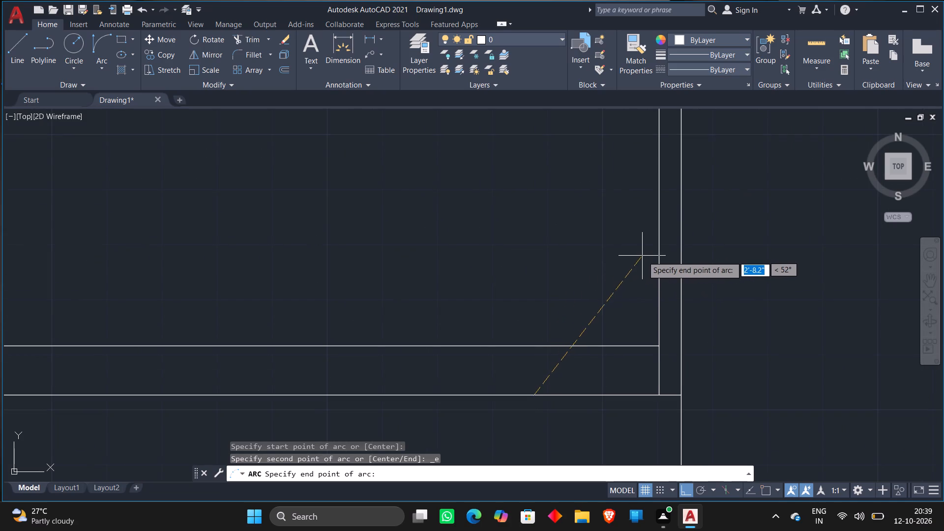
left_click(644, 257)
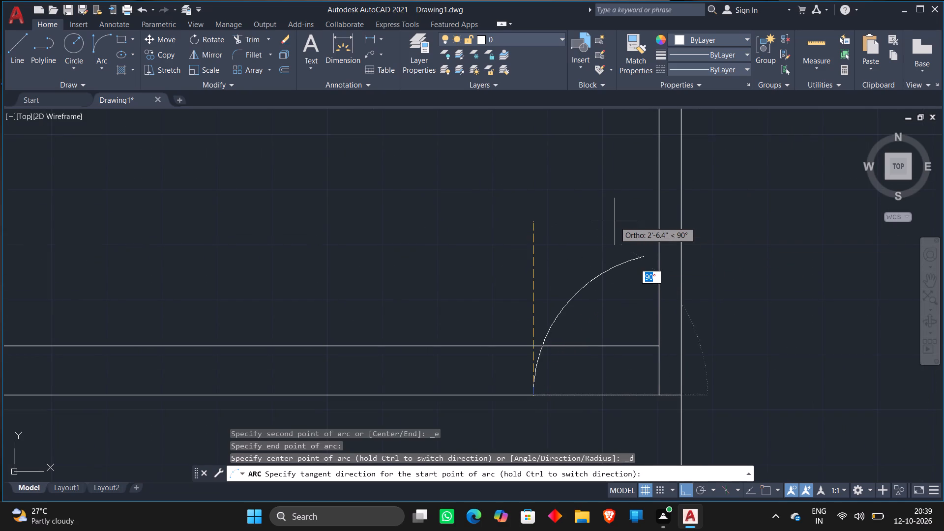
left_click(615, 221)
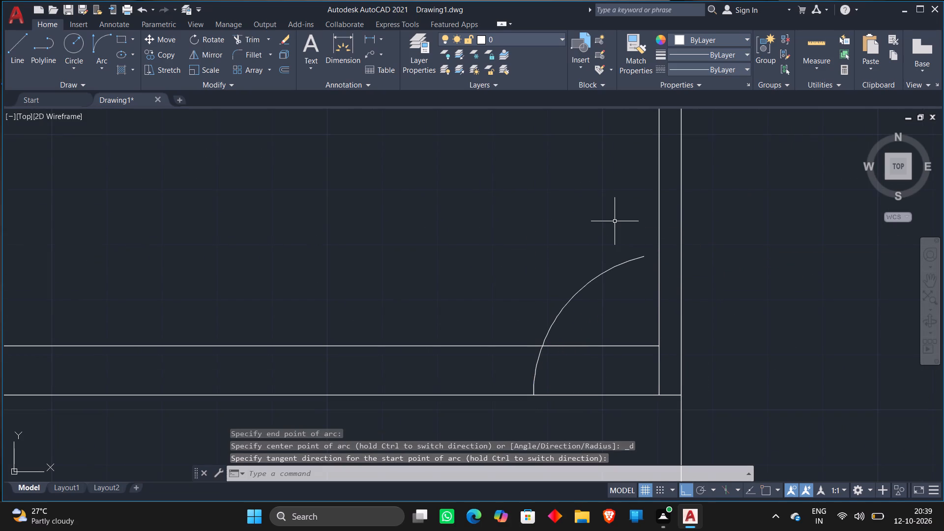
With object snap back on, draw a vertical door leaf line from the arc's upper end down past the lower wall line.
key("l")
key("Return")
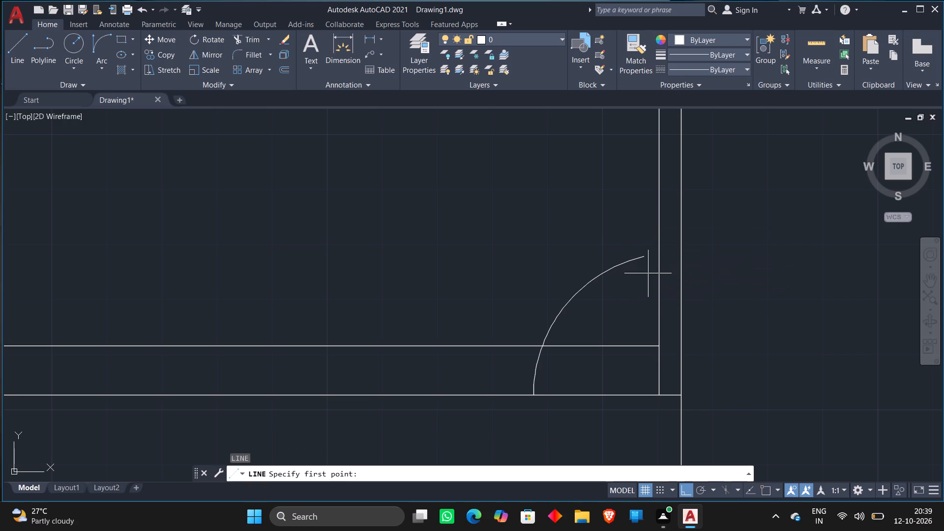
left_click(768, 490)
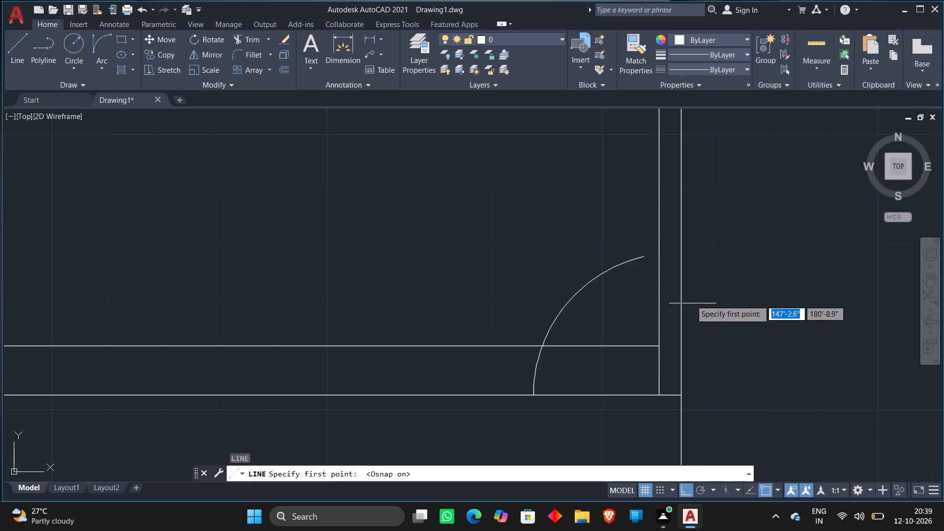
left_click(644, 259)
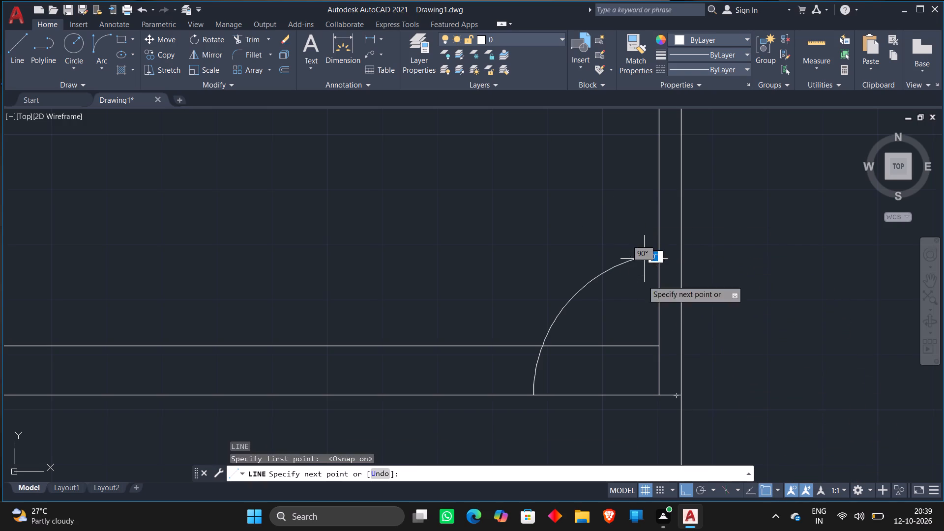
left_click(631, 406)
key("Escape")
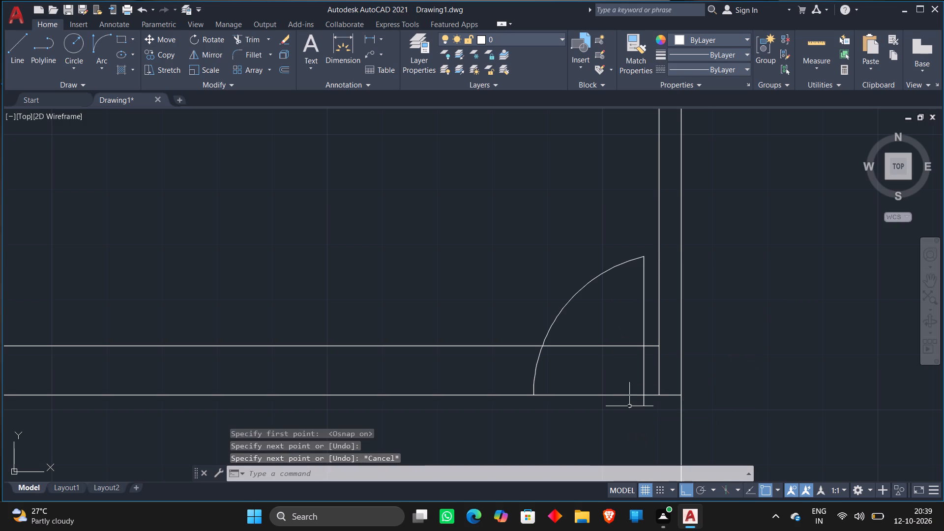
Trim both wall lines between the arc and the door leaf, the leaf's lower overhang, and the short upper wall piece beside the partition.
type("TR")
key("space")
left_click(619, 333)
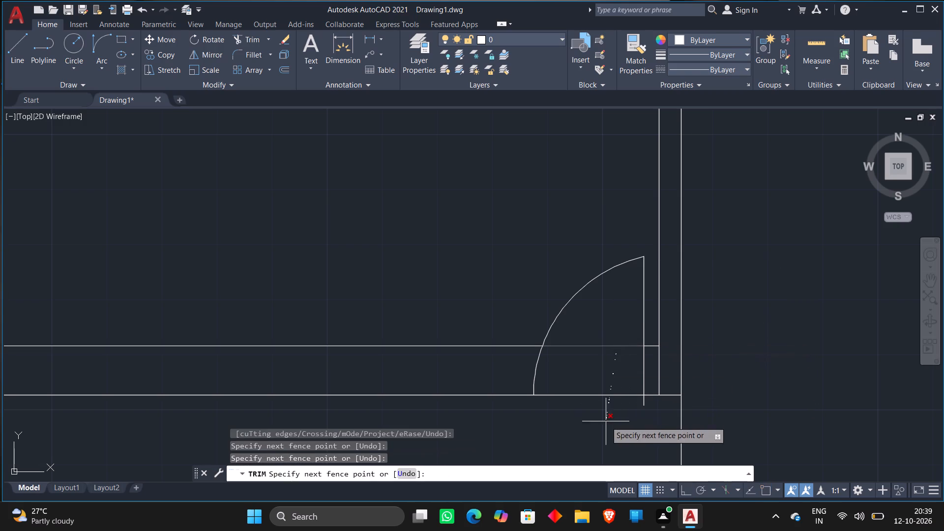
left_click(606, 421)
left_click(644, 406)
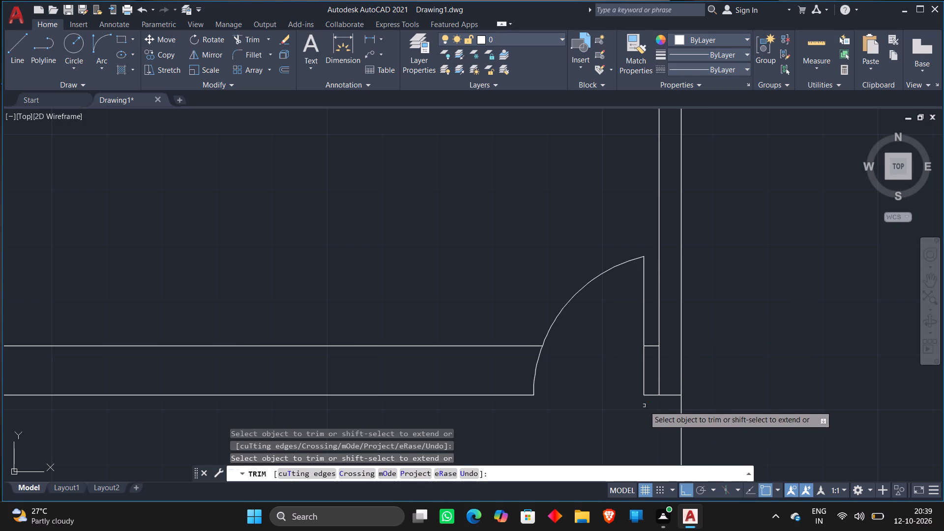
left_click(651, 347)
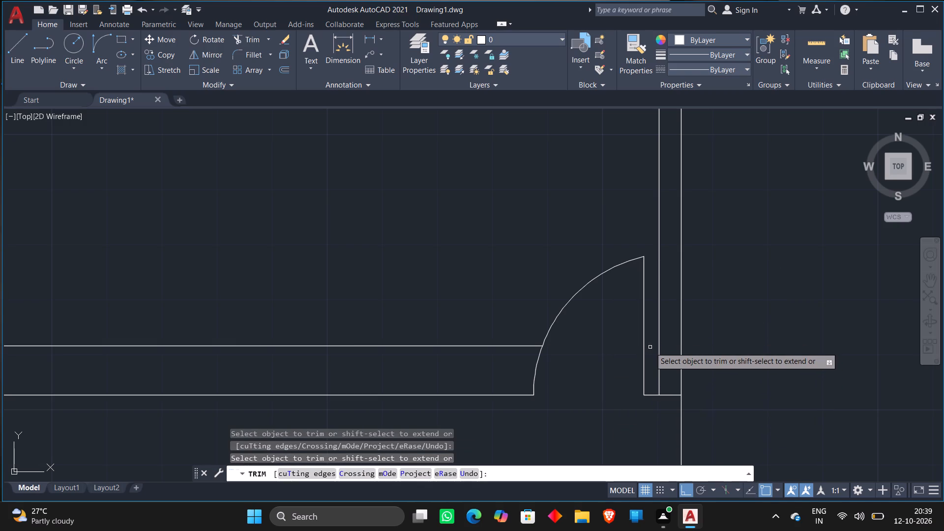
key("Escape")
Trim away both top wall lines of the middle room in the plan's upper row.
scroll(577, 353, "down", 2)
scroll(553, 252, "down", 2)
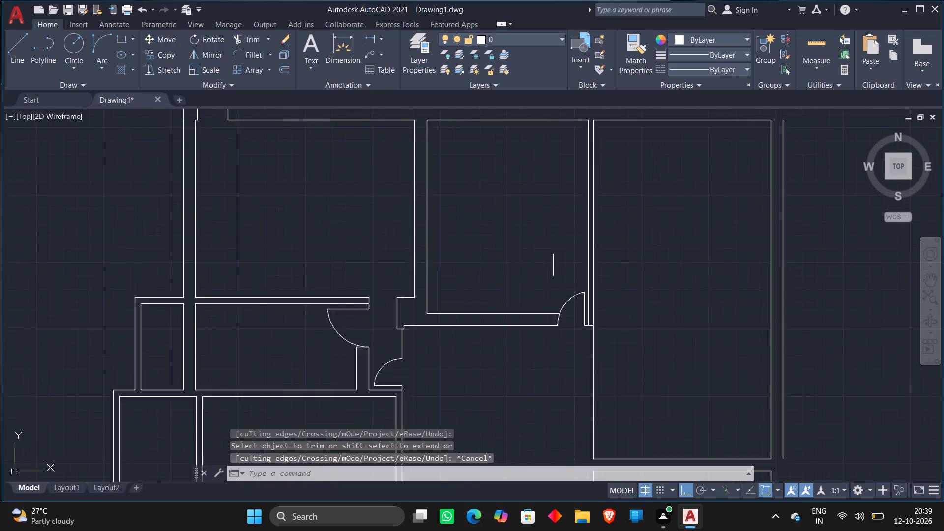
scroll(553, 253, "down", 1)
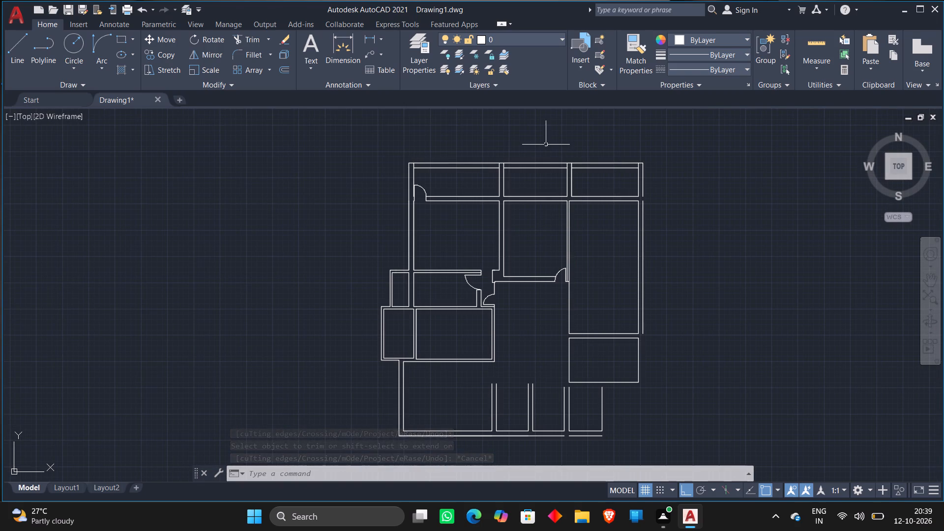
scroll(544, 146, "up", 2)
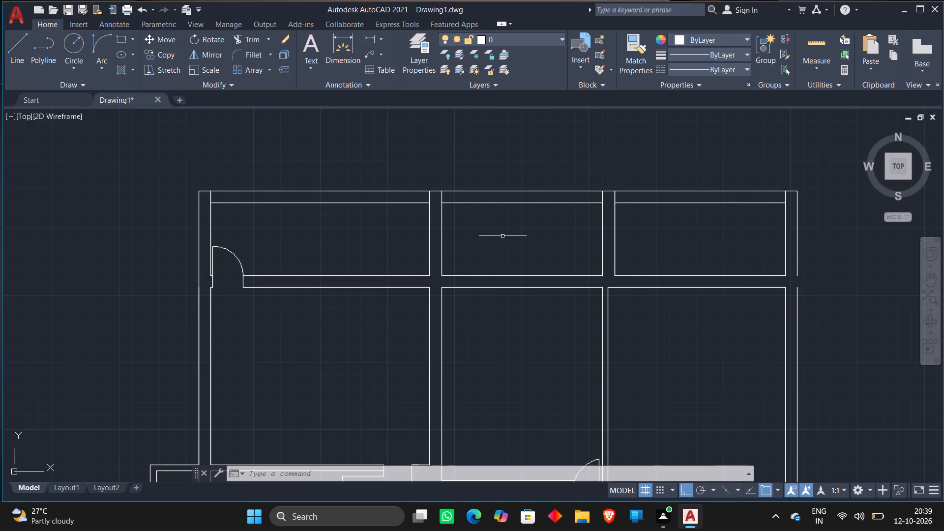
type("TR")
key("space")
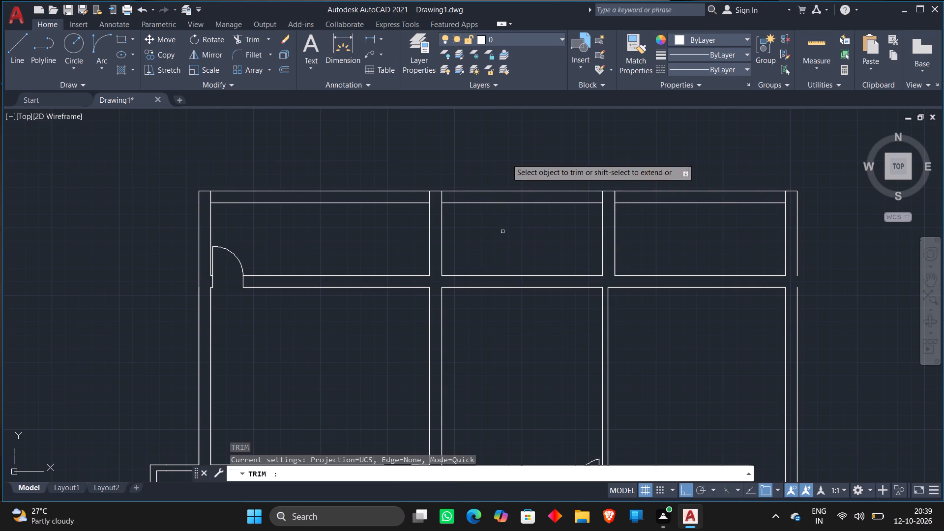
left_click(507, 141)
left_click(498, 222)
scroll(498, 222, "down", 1)
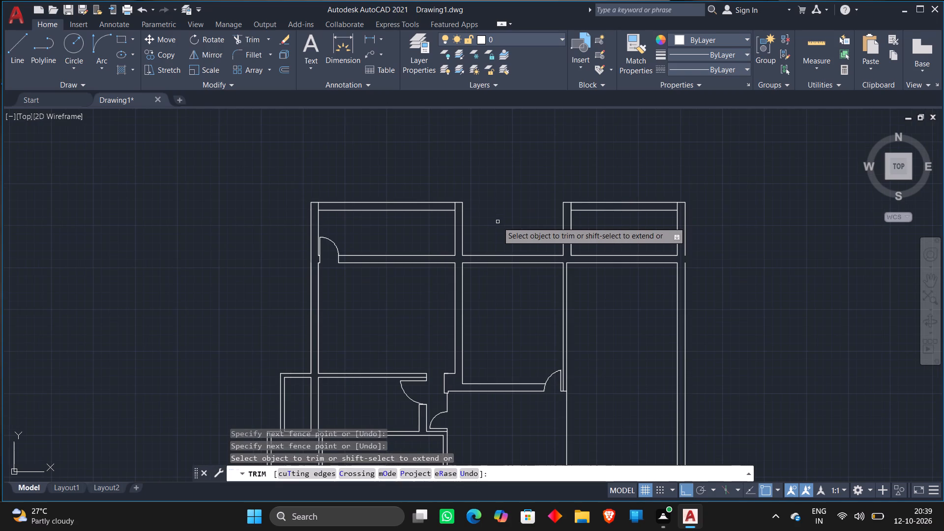
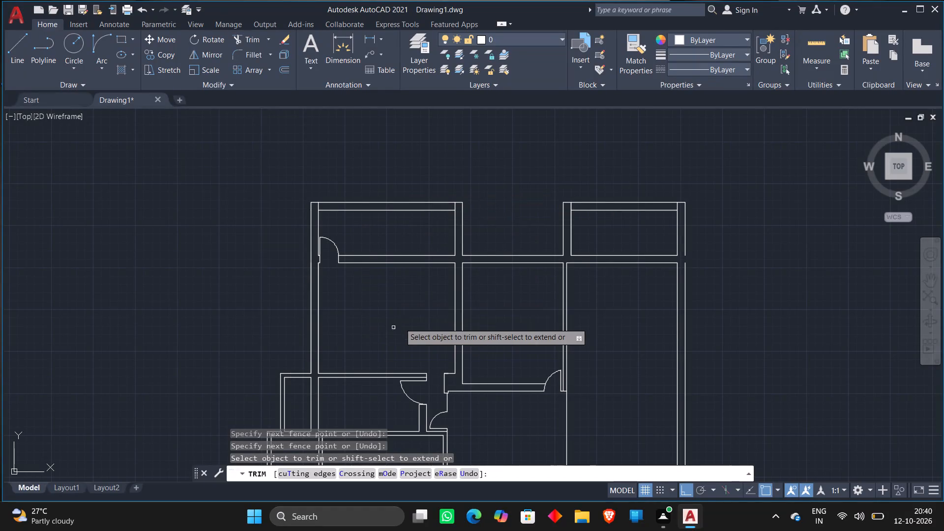
Extend the plan's right outer wall line upward across the gap to the top wall line.
key("Escape")
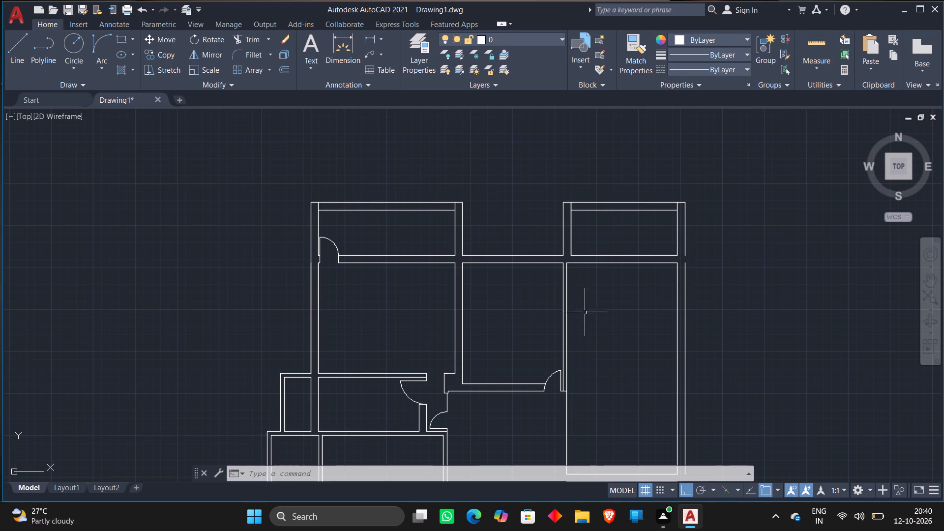
scroll(593, 306, "down", 1)
middle_click_drag(592, 306, 574, 285)
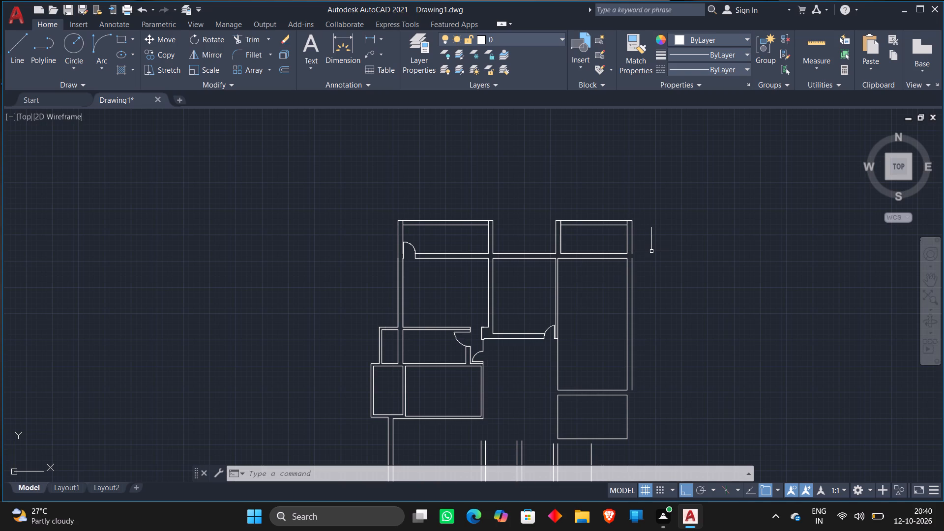
type("EX")
key("space")
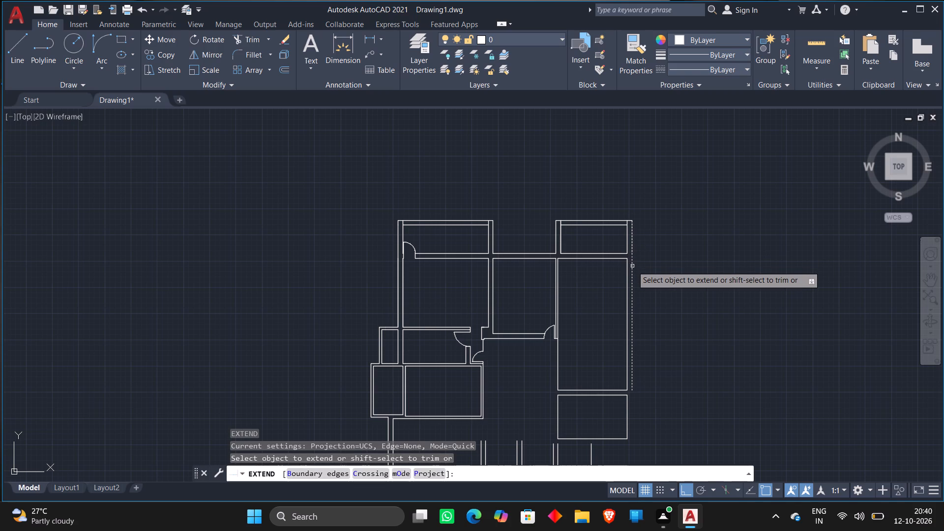
left_click(632, 266)
key("Escape")
Draw a vertical line from the lower end of the right outer wall line down past the bottom wall level.
scroll(640, 262, "down", 2)
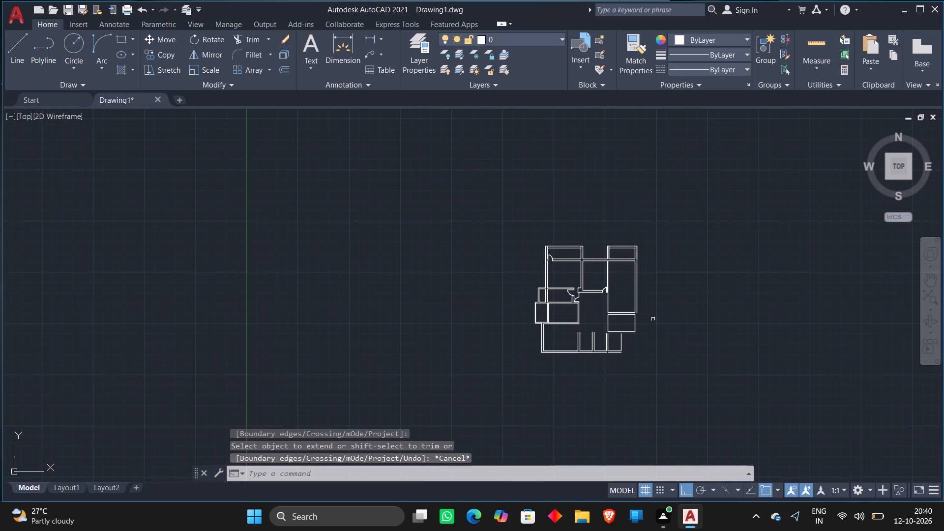
scroll(639, 295, "up", 4)
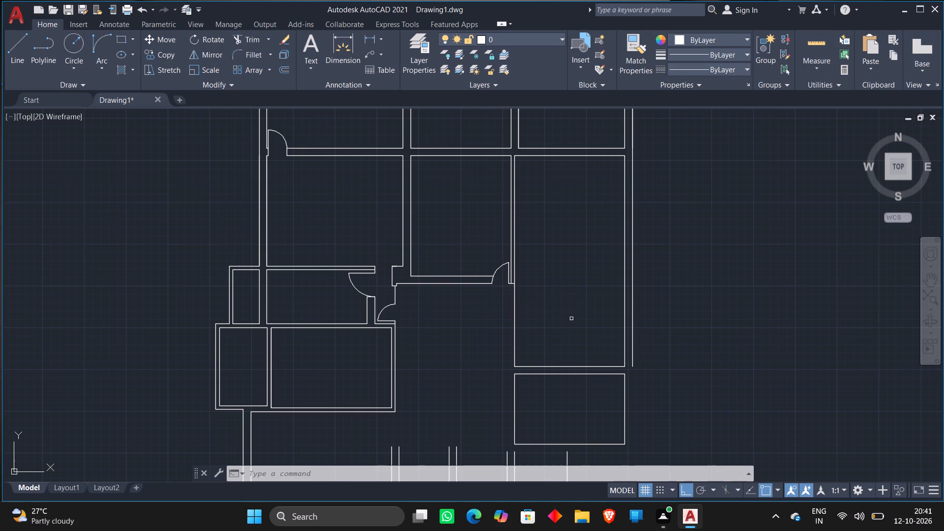
middle_click_drag(578, 331, 562, 183)
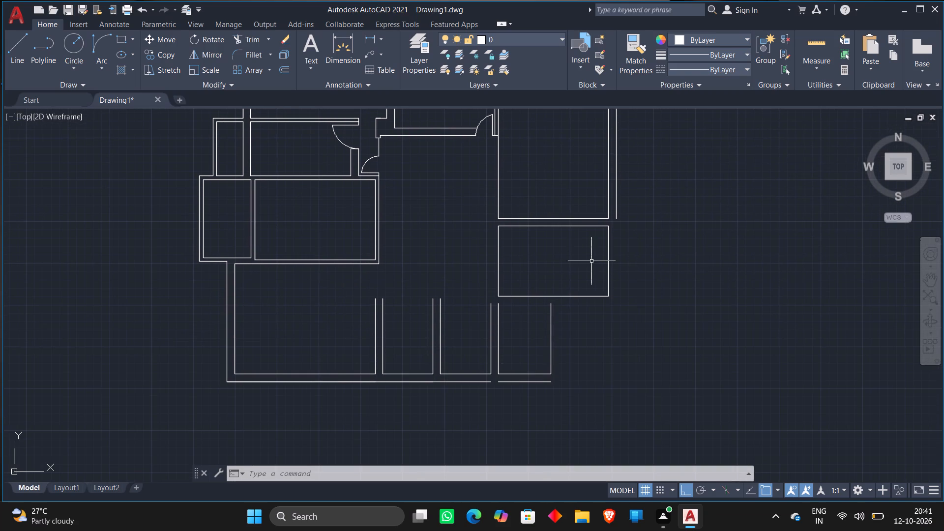
key("l")
key("space")
left_click(618, 219)
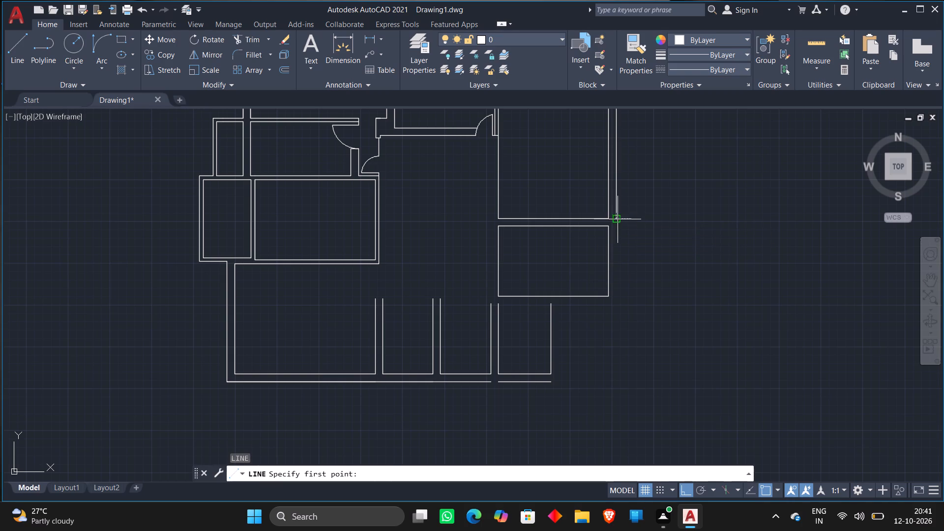
left_click(618, 393)
key("Escape")
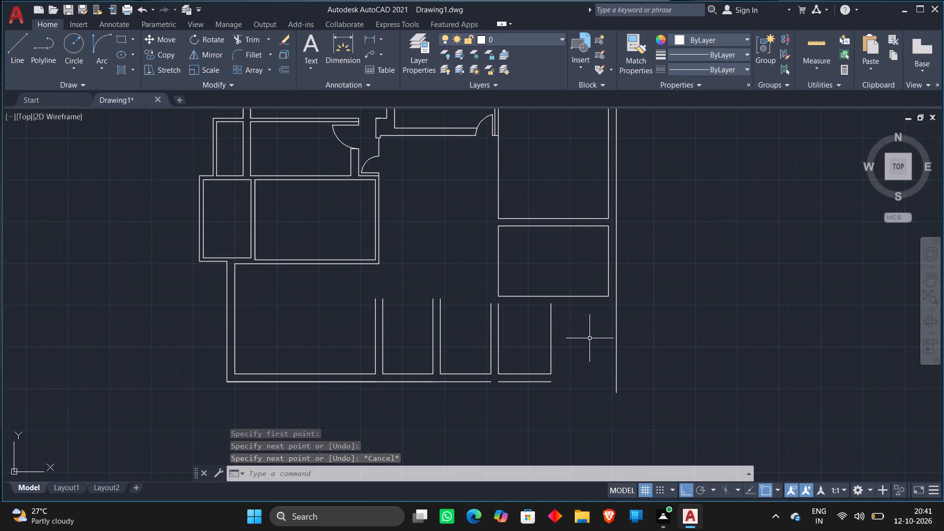
Draw a short wall jog from the bottom row's rightmost vertical line to the right and up, and trim its overhang at the lower-right room's bottom line.
scroll(590, 337, "up", 2)
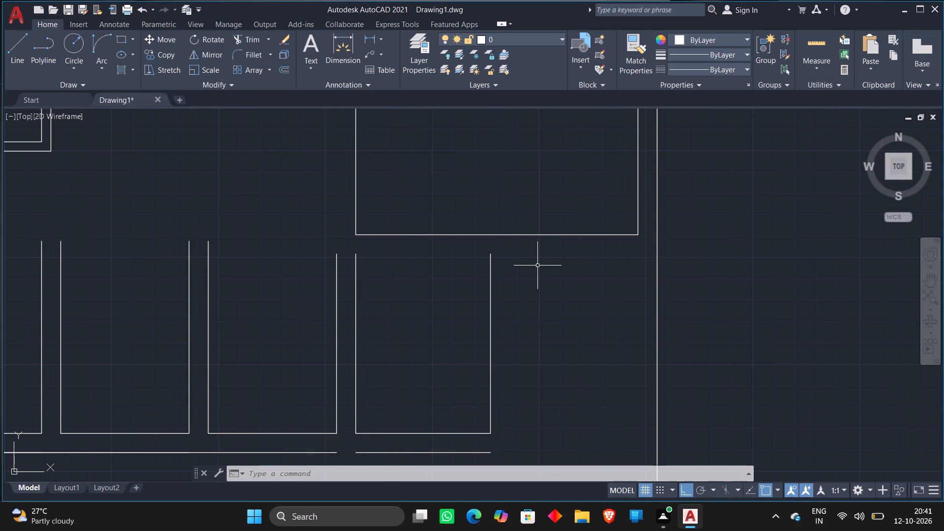
key("l")
key("Return")
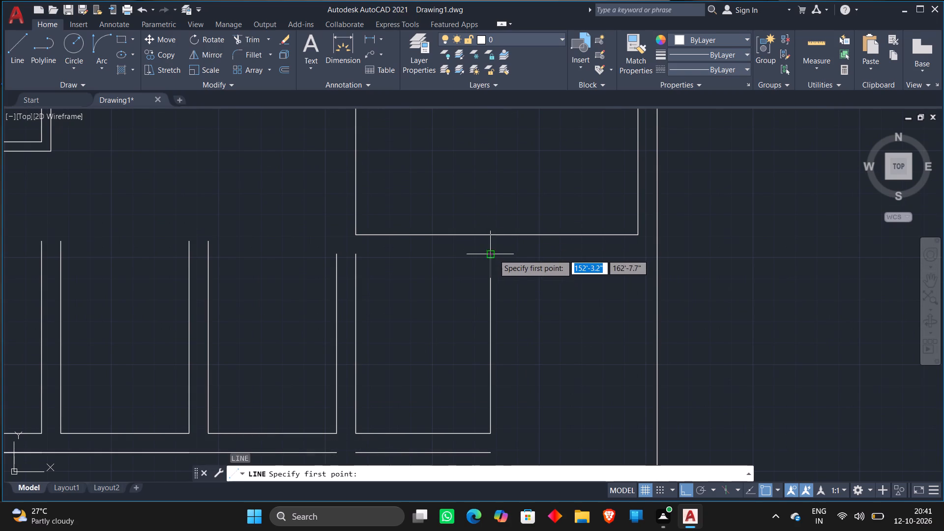
left_click(494, 254)
left_click(533, 249)
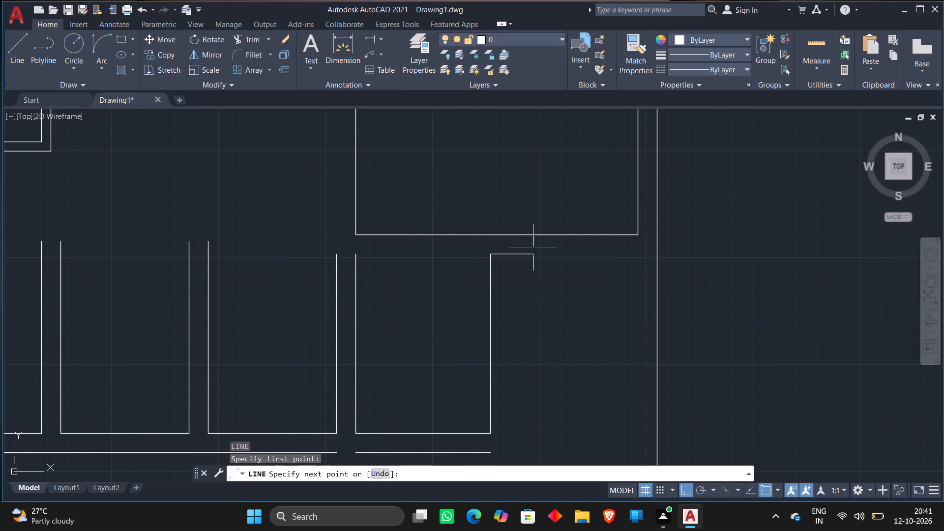
left_click(532, 180)
key("Escape")
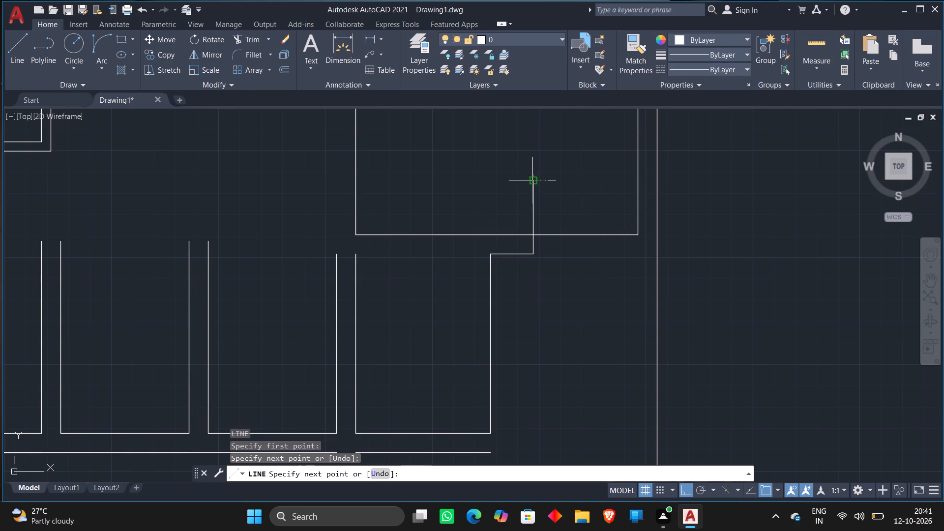
type("TR")
key("space")
left_click(533, 197)
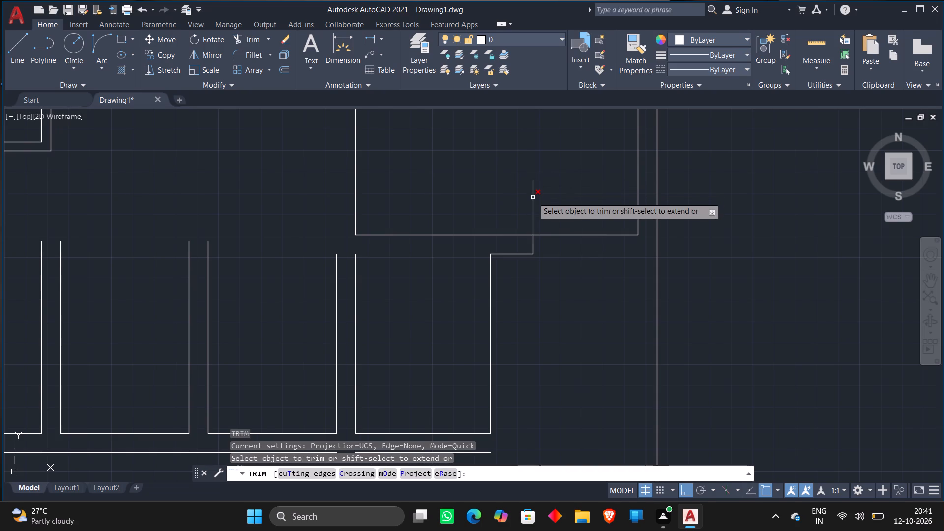
key("Escape")
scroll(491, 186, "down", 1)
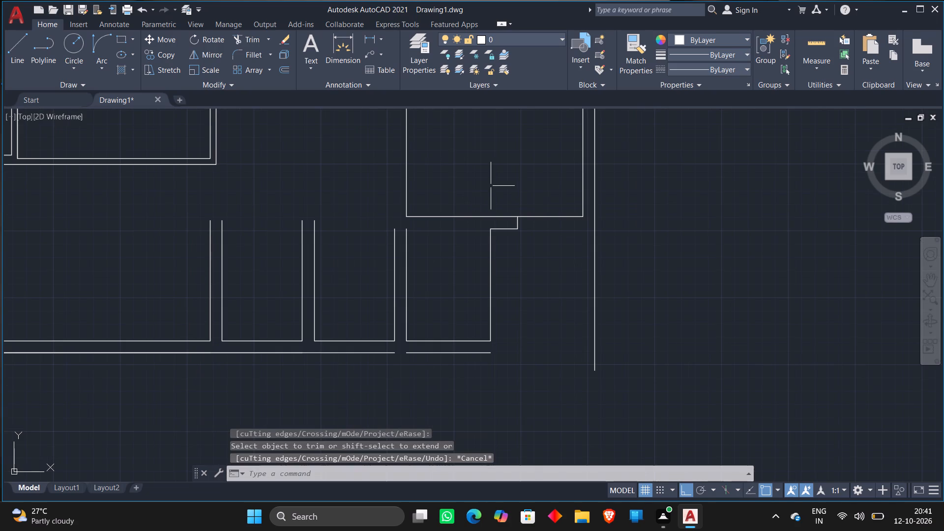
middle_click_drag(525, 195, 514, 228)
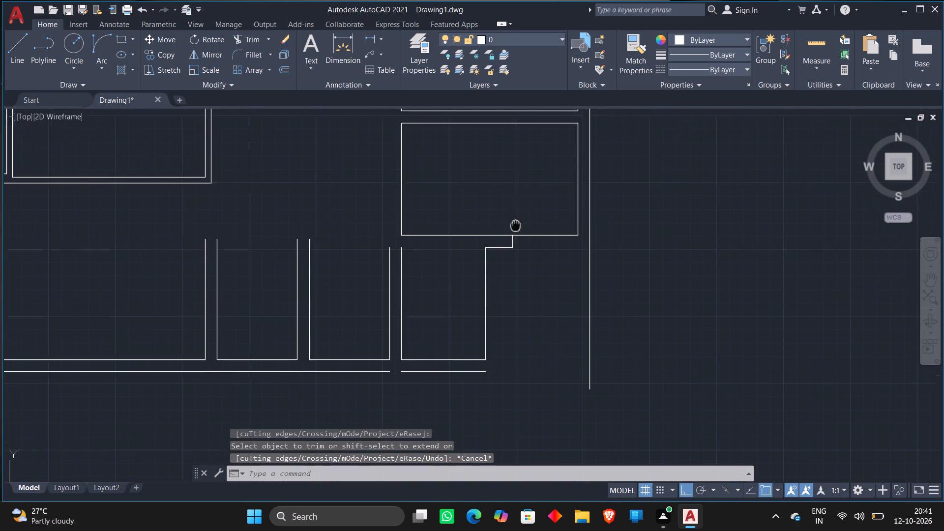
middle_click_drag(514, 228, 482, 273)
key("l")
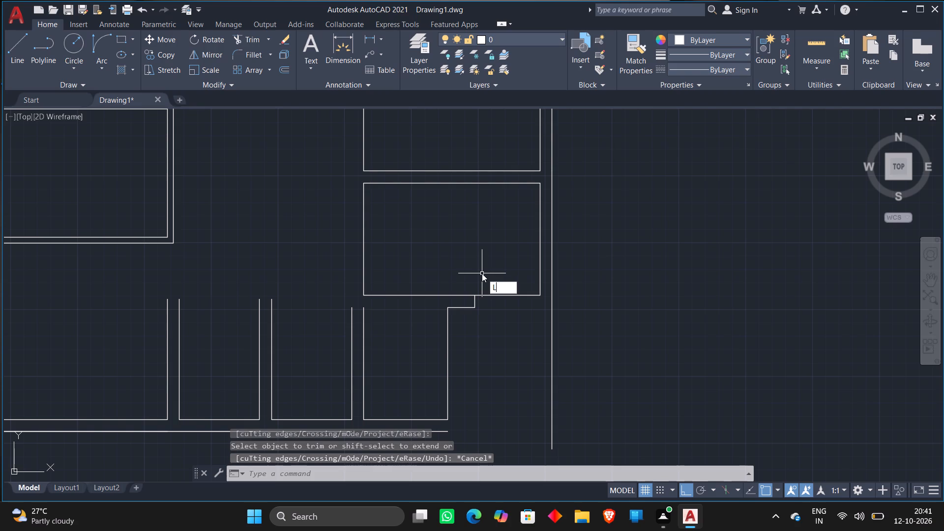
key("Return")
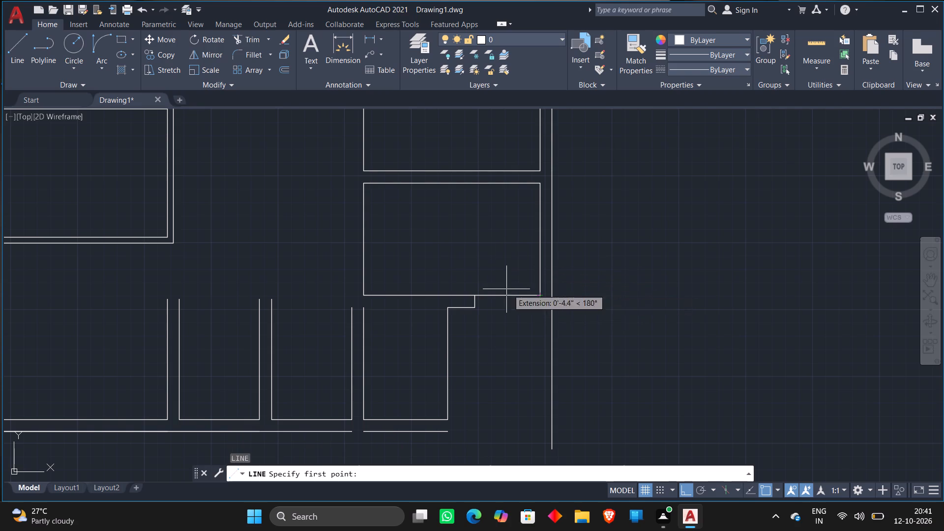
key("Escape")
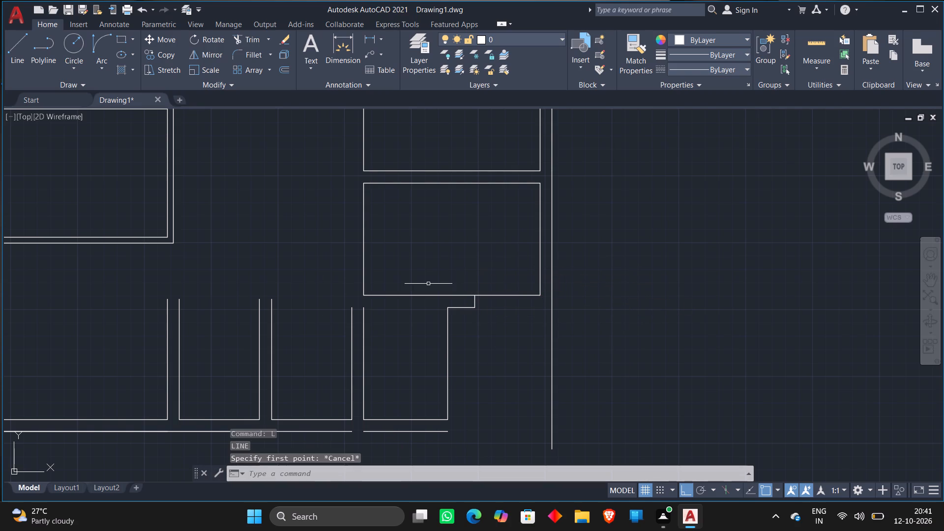
Draw a door swing arc from the jog's upper end into the lower-right room, starting vertically upward and ending near the room's right wall.
left_click(93, 50)
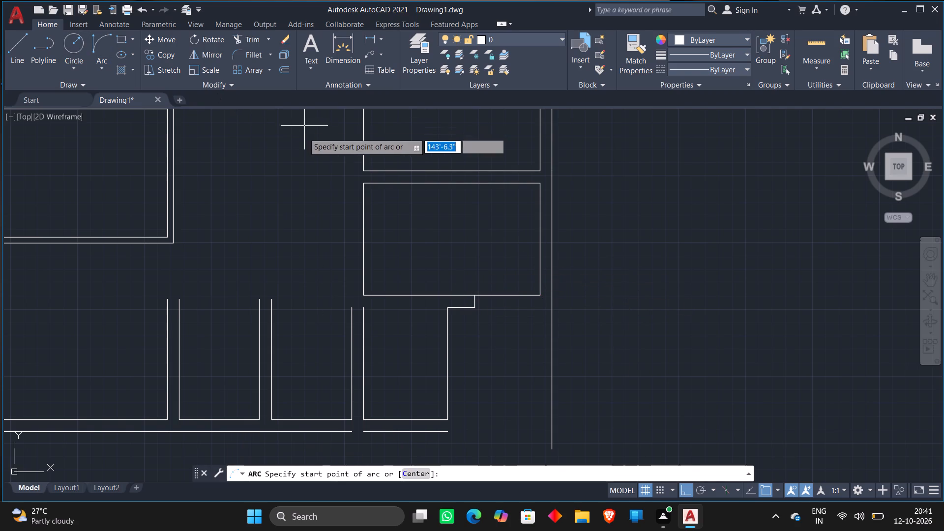
left_click(475, 295)
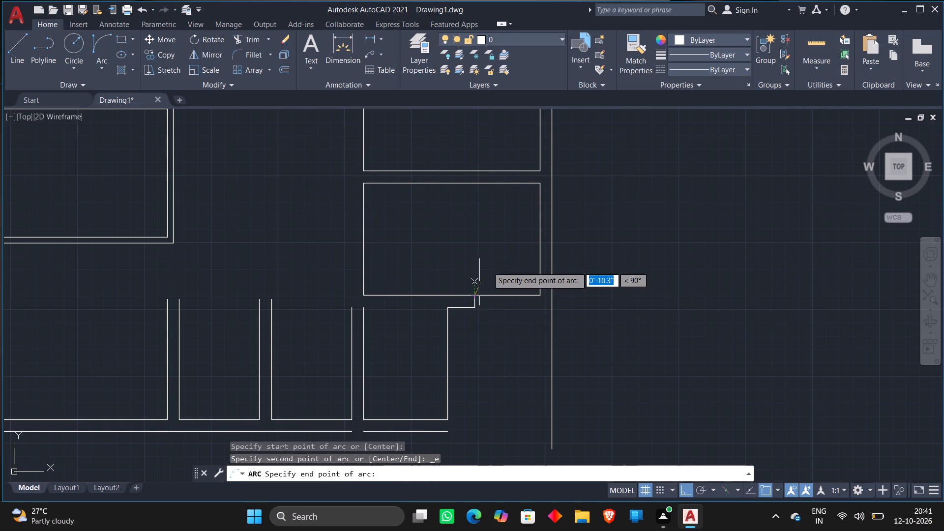
left_click(530, 251)
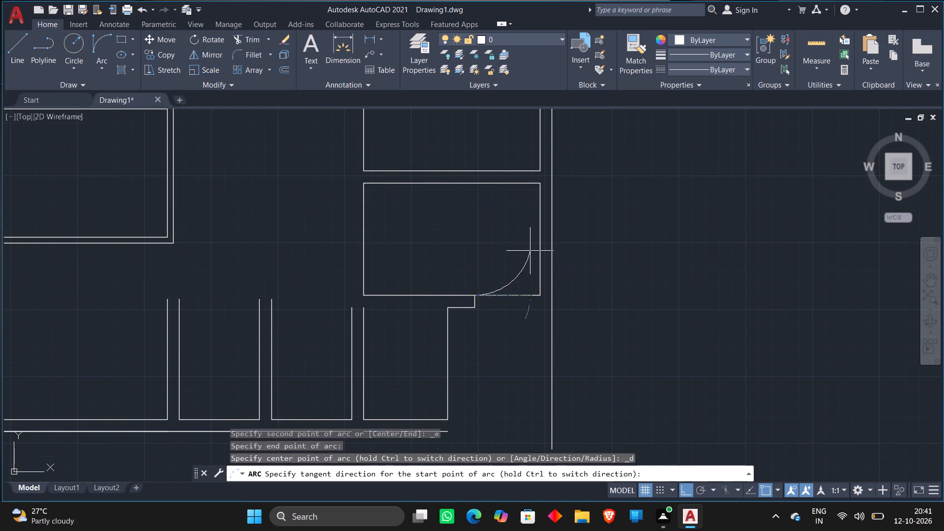
left_click(507, 212)
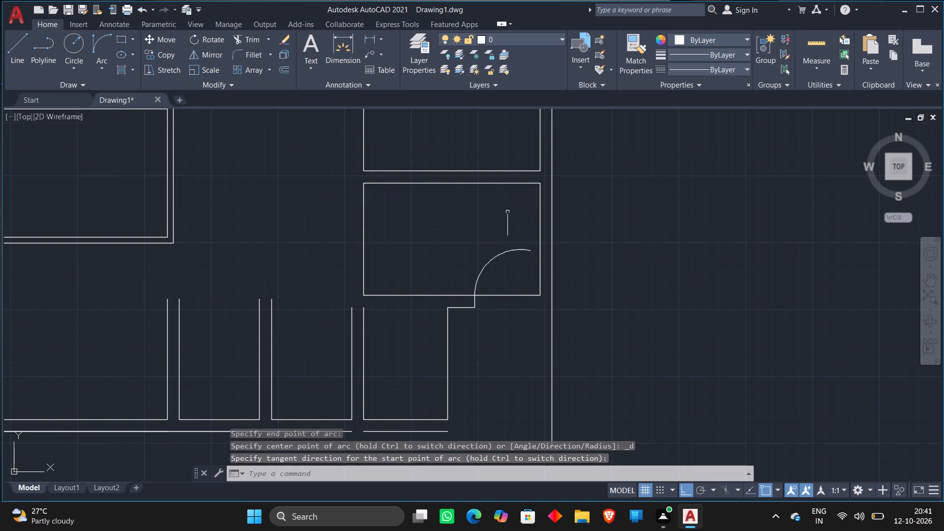
Draw a vertical door leaf line from the arc's upper end down past the lower-right room's bottom wall line.
key("l")
key("Return")
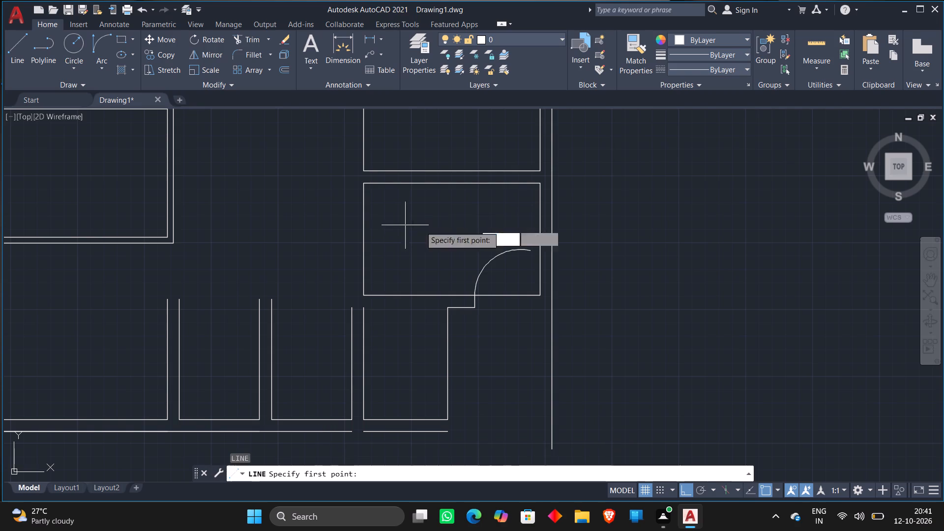
left_click(531, 251)
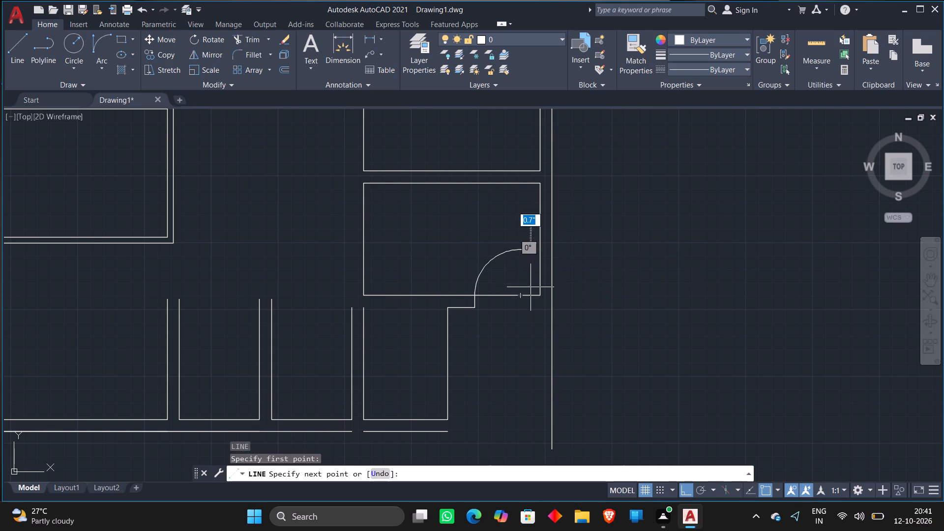
left_click(530, 311)
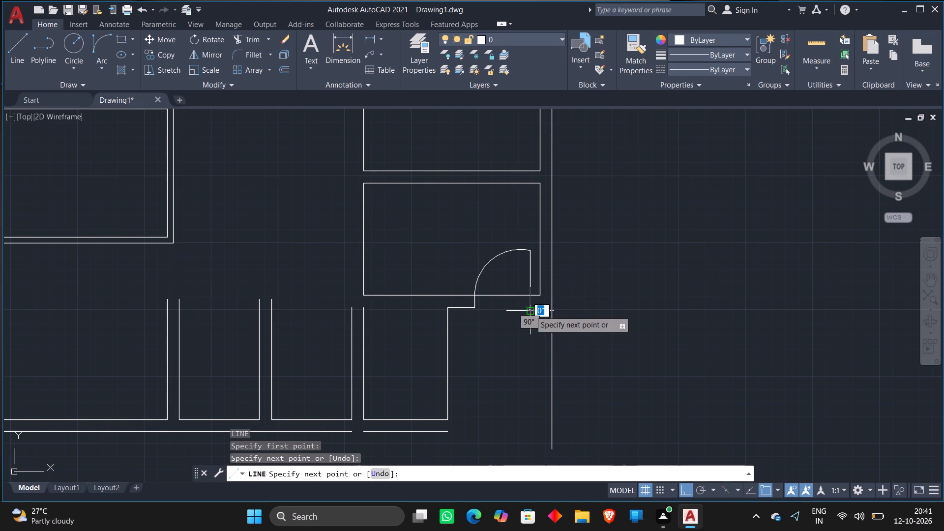
key("Escape")
Trim the room's bottom wall line between the arc and the door leaf, and the leaf's overhang below it.
type("TR")
key("space")
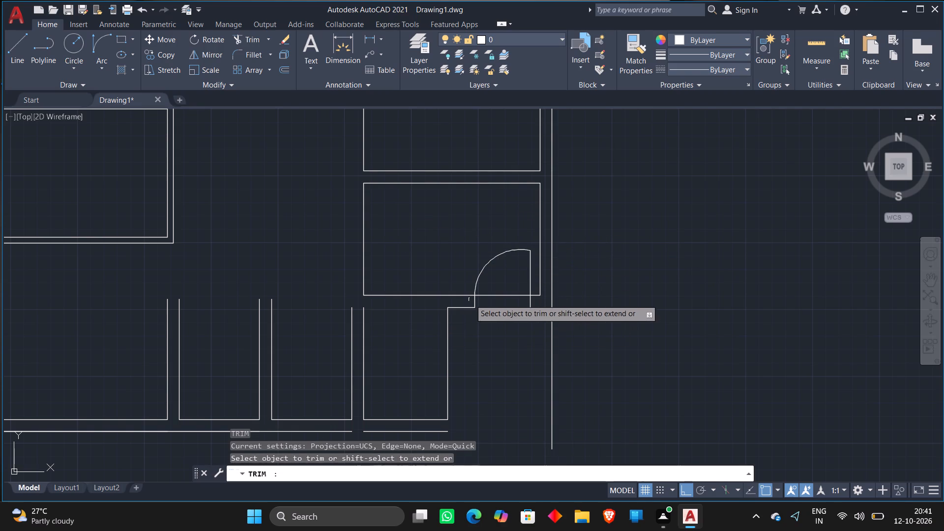
left_click(496, 295)
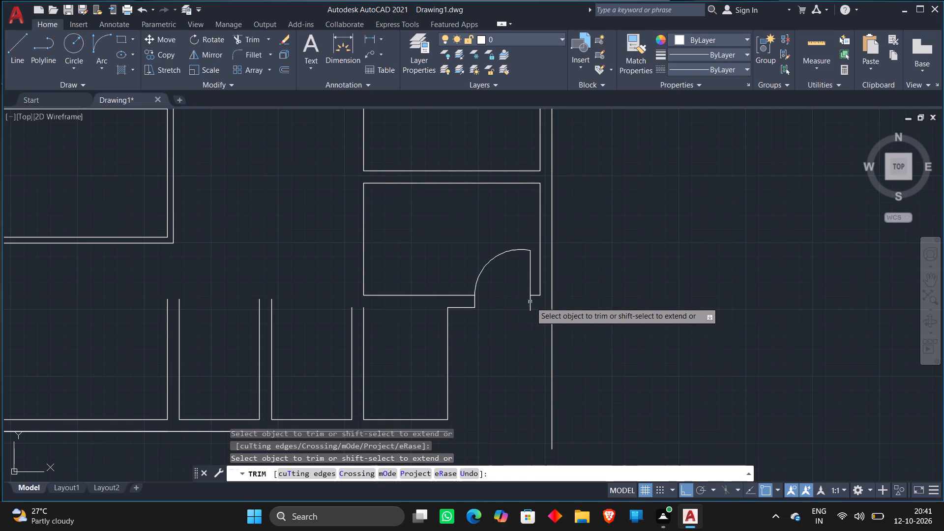
left_click(531, 302)
key("Escape")
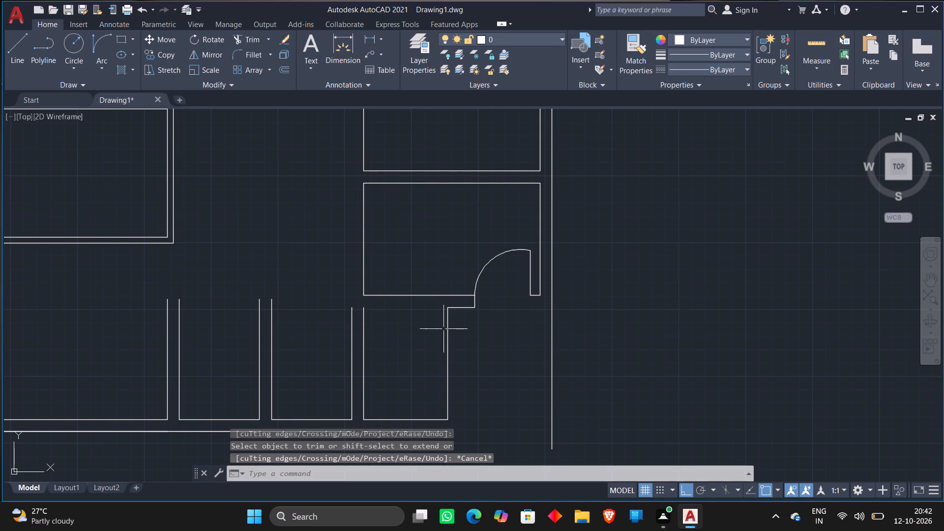
With object snap off, draw a door swing arc from the lower-right room's left wall, starting horizontally and ending just below its top wall.
scroll(449, 273, "down", 1)
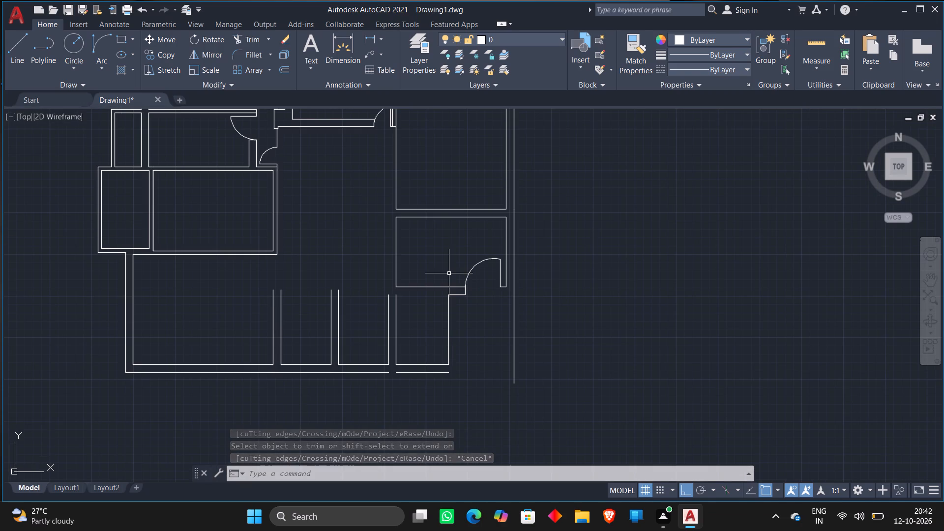
middle_click_drag(442, 254, 461, 373)
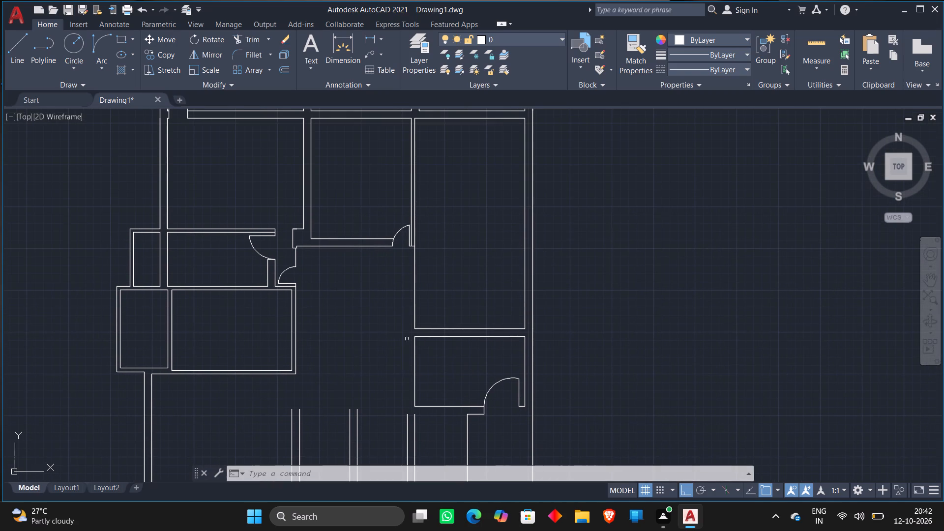
scroll(415, 364, "up", 2)
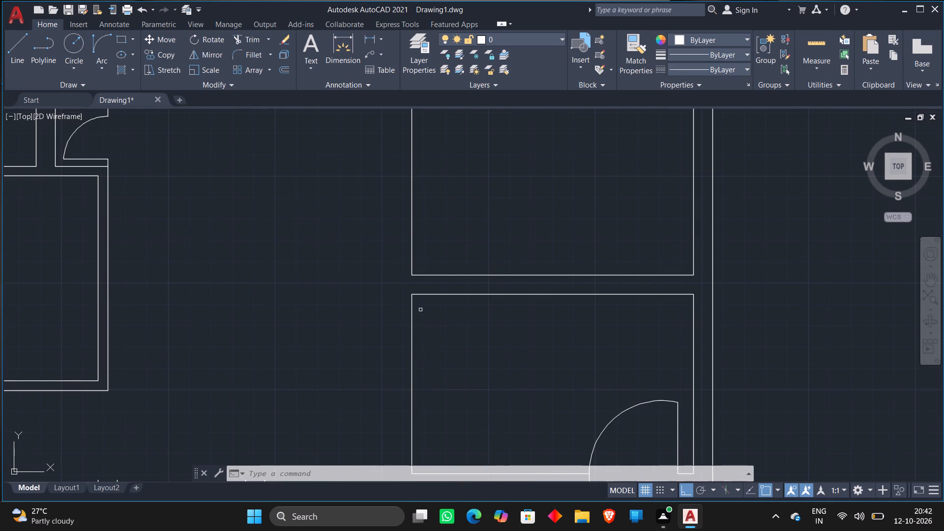
scroll(290, 220, "down", 2)
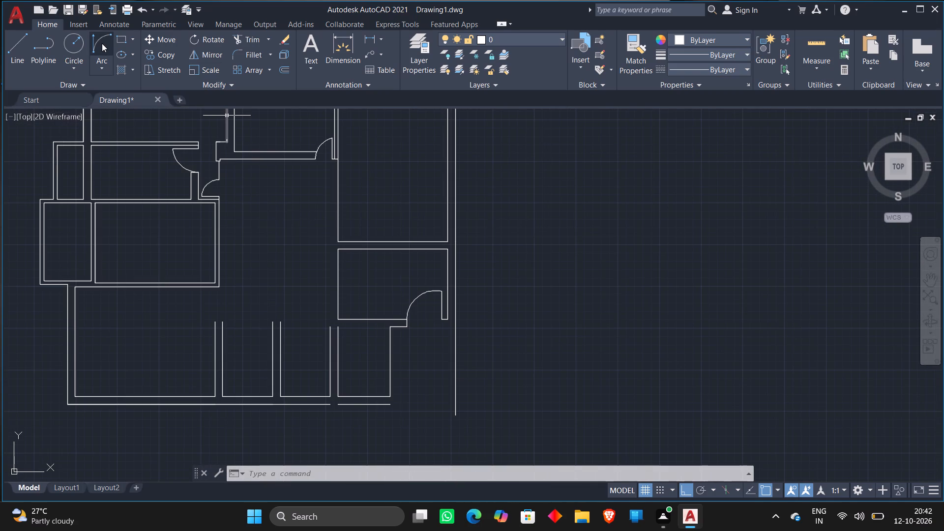
left_click(102, 43)
scroll(345, 264, "up", 2)
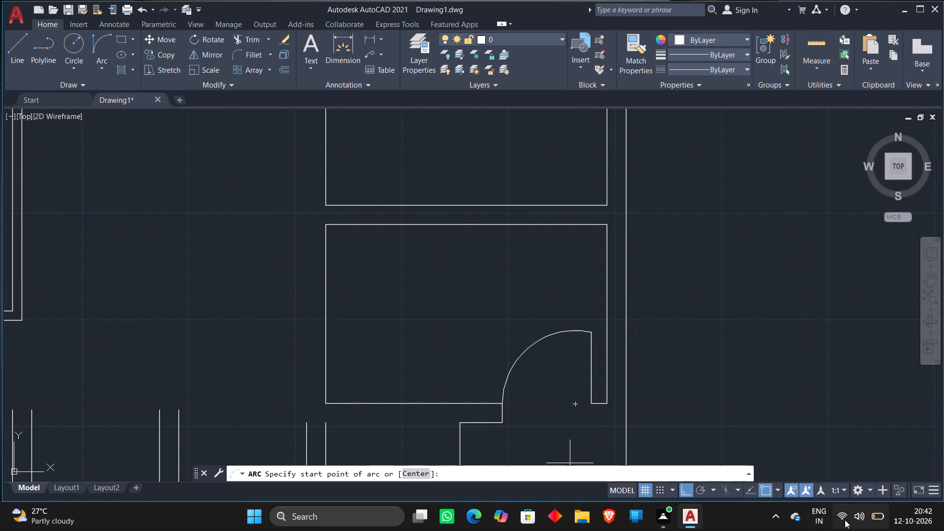
left_click(764, 489)
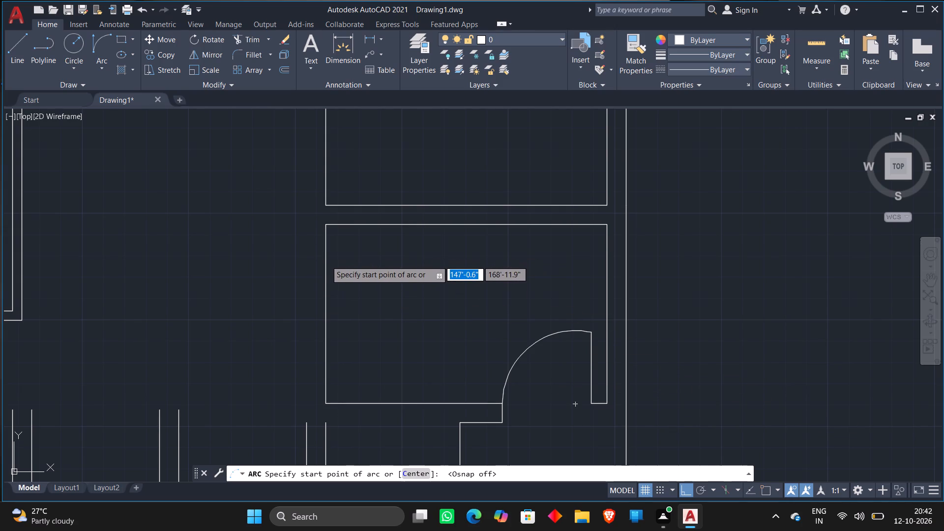
scroll(326, 262, "up", 2)
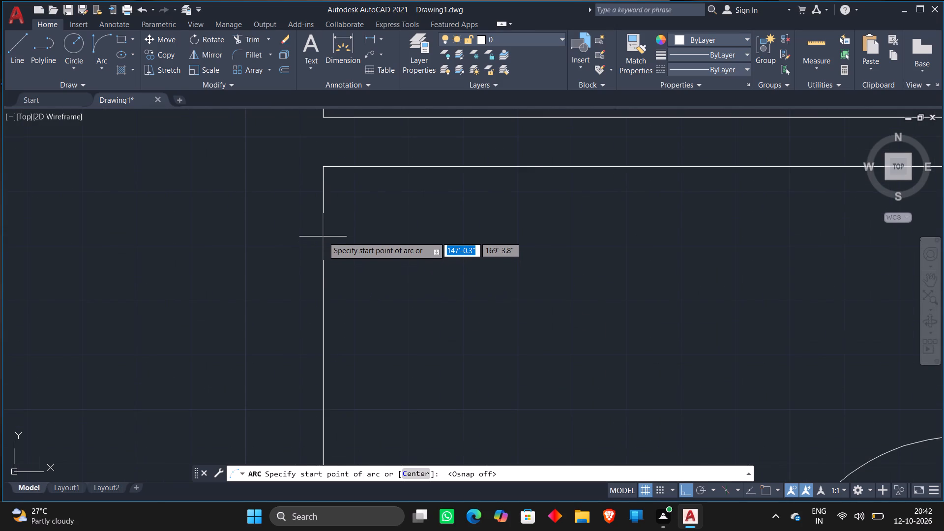
left_click(323, 197)
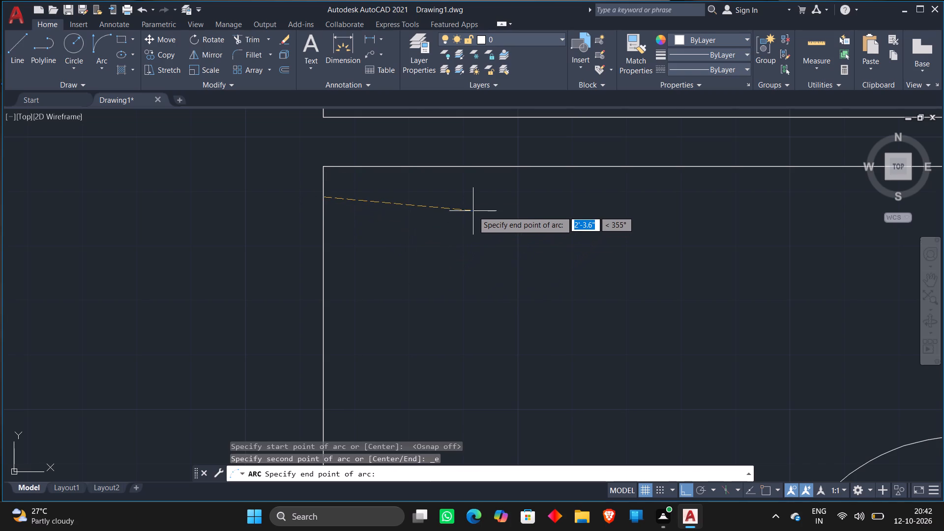
key("Escape")
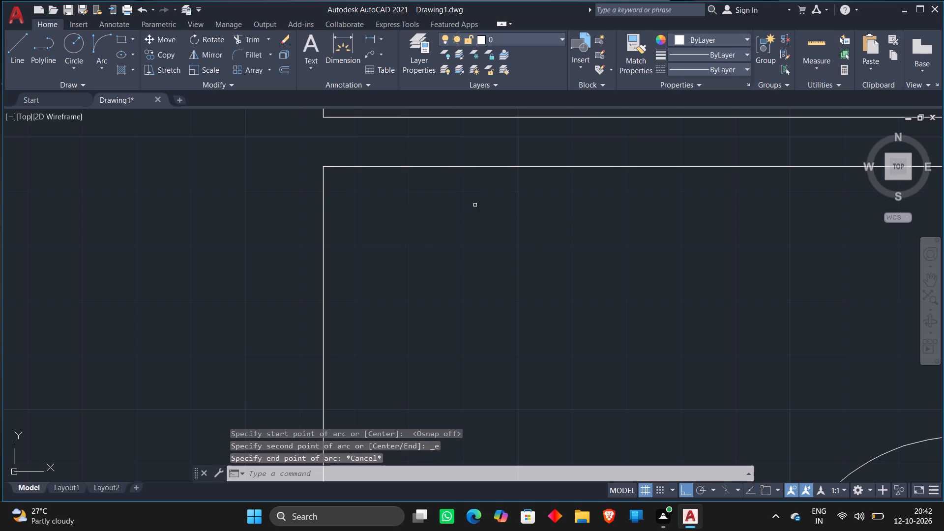
left_click(97, 42)
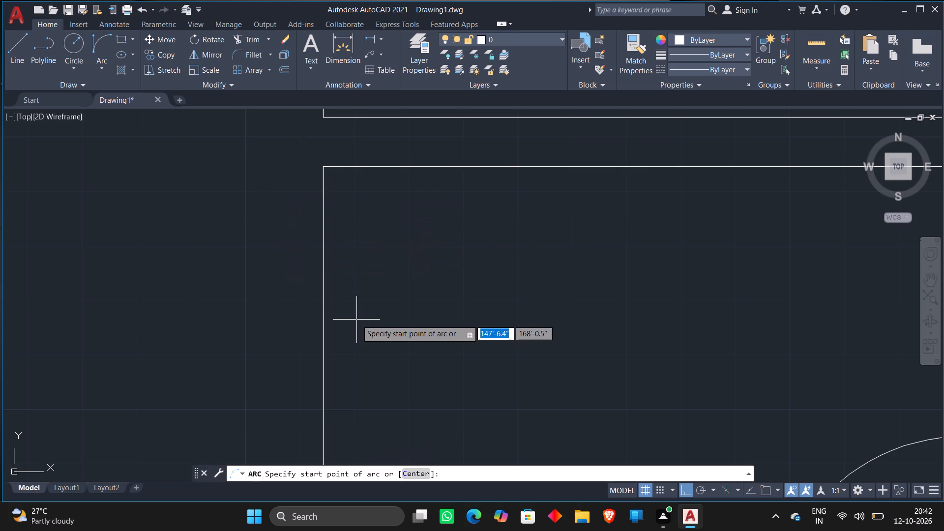
left_click(323, 293)
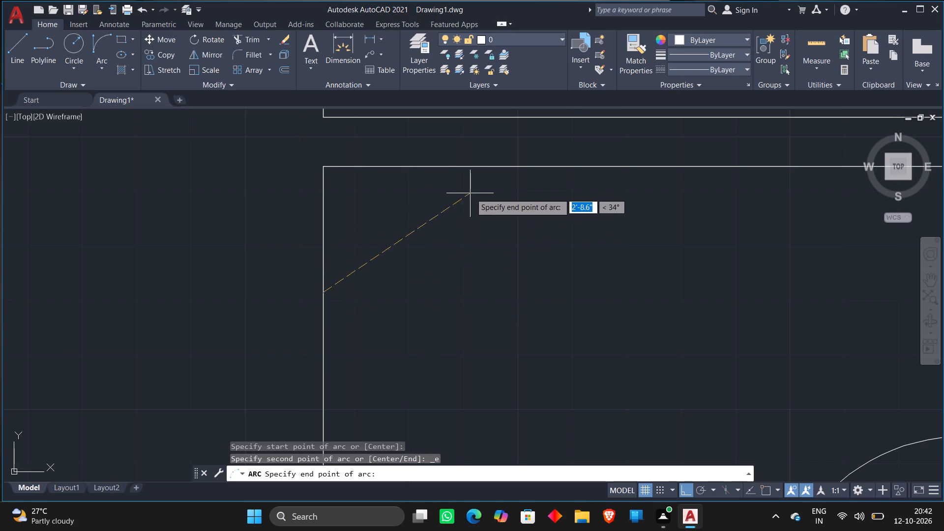
left_click(486, 187)
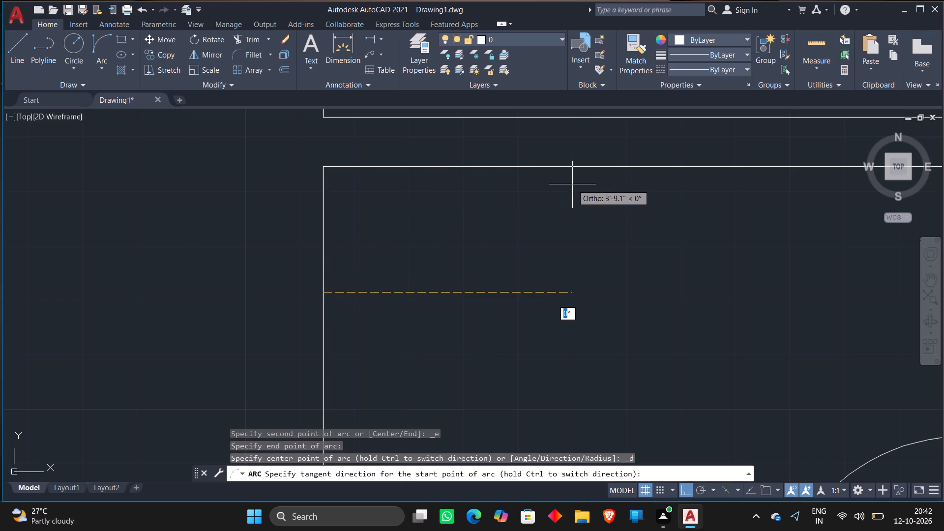
left_click(572, 184)
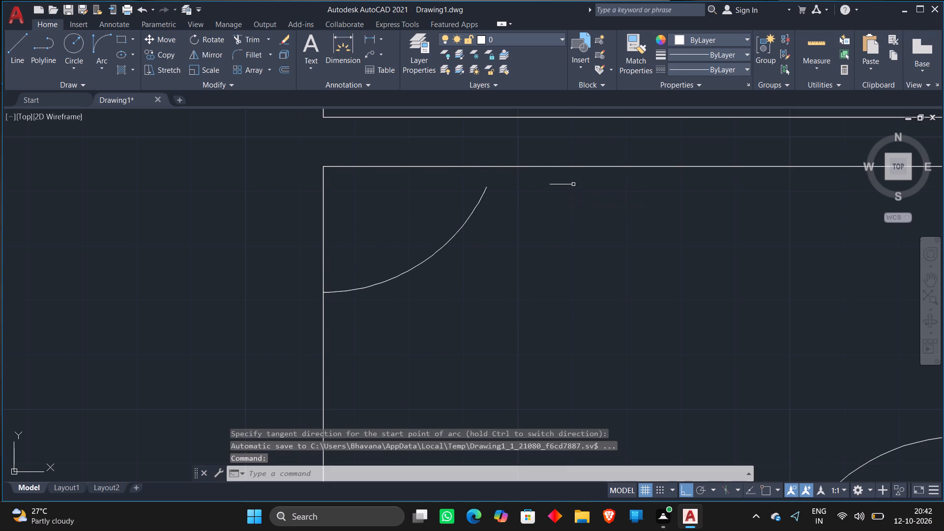
With object snap on, draw a horizontal door leaf line from the arc's upper end past the lower-right room's left wall.
key("l")
key("Return")
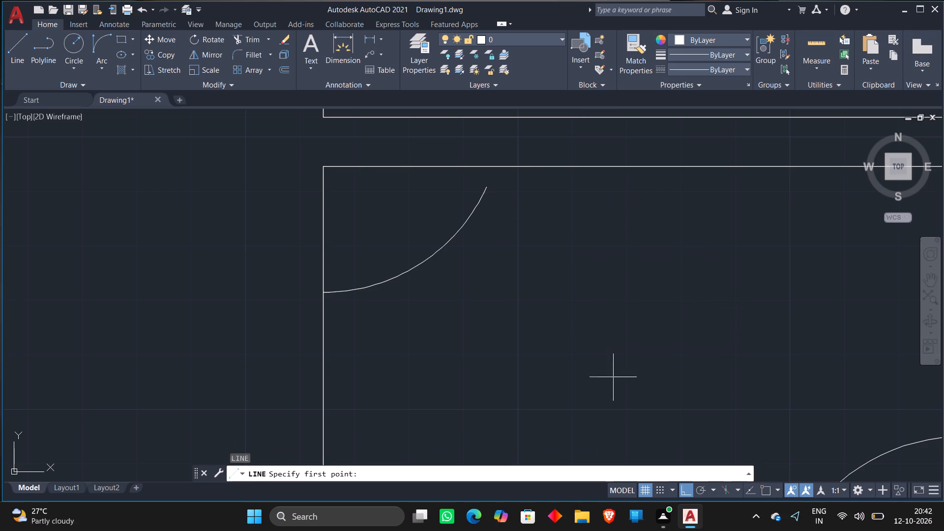
left_click(763, 490)
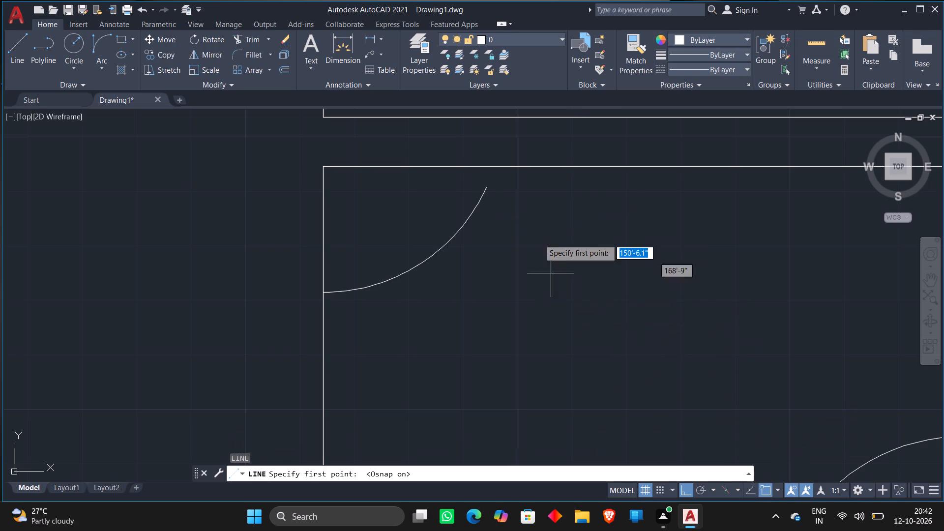
left_click(485, 186)
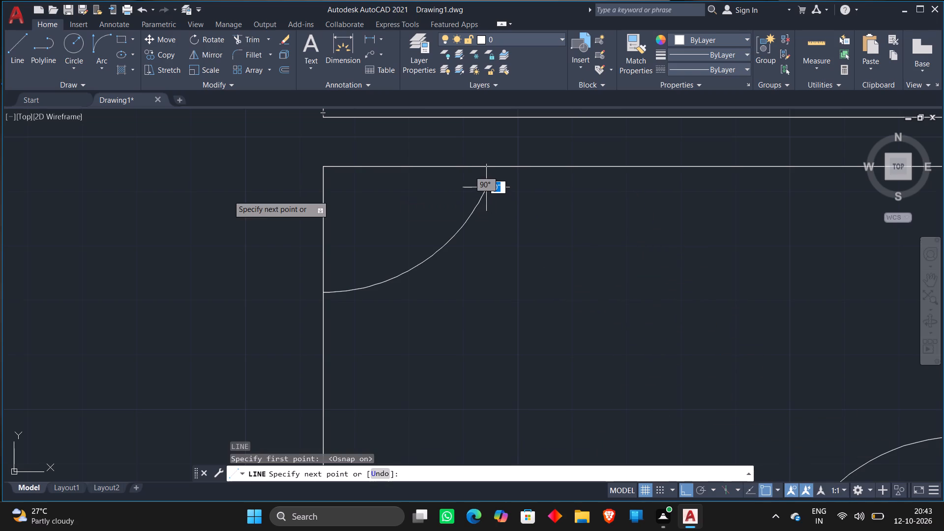
left_click(229, 194)
key("Escape")
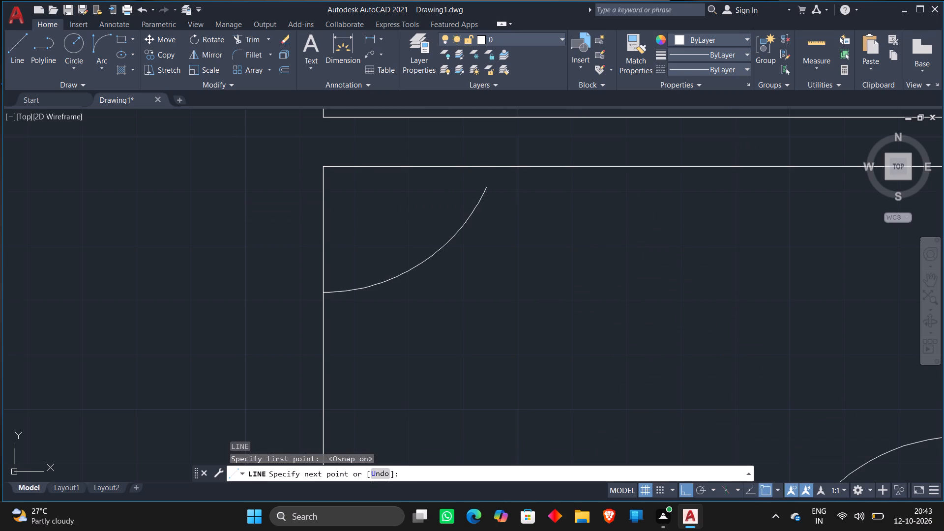
Trim the door leaf's overhang outside the lower-right room and the room's left wall line below the leaf.
type("TR")
key("space")
left_click(277, 179)
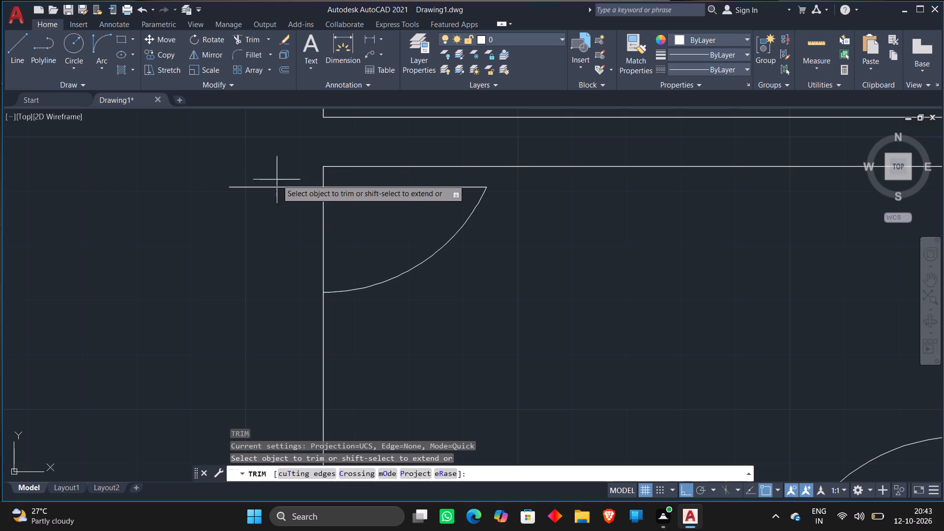
left_click(335, 241)
scroll(332, 240, "down", 4)
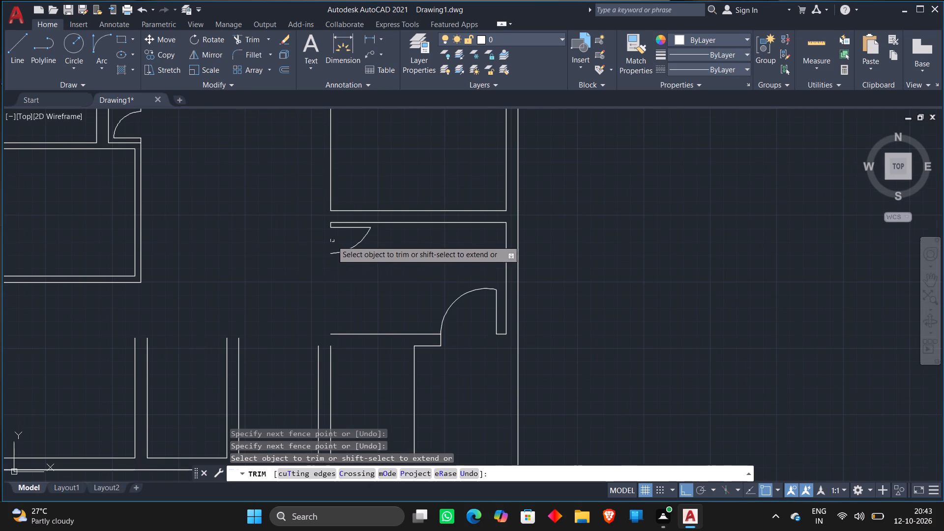
key("Escape")
Redraw the lower-right room's left wall from the arc's lower end down past the bottom wall line, and trim its overhang.
key("l")
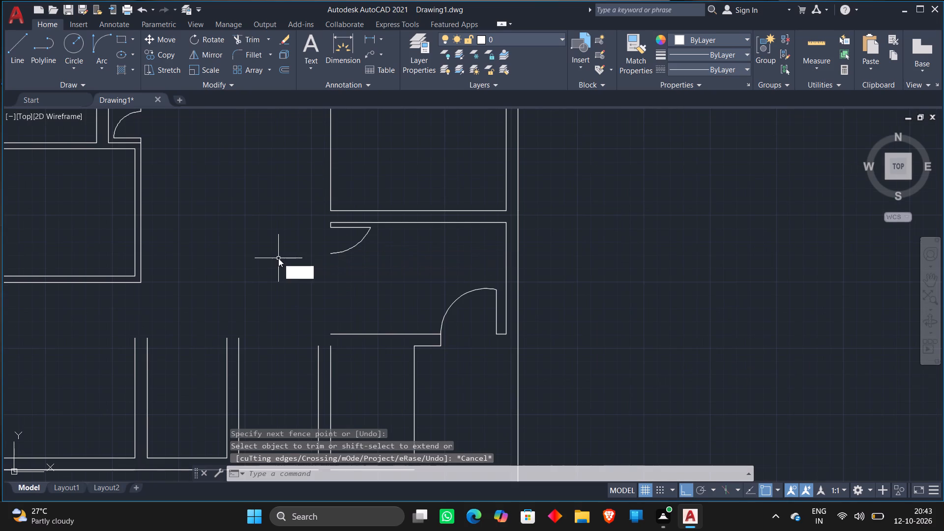
key("Return")
left_click(329, 255)
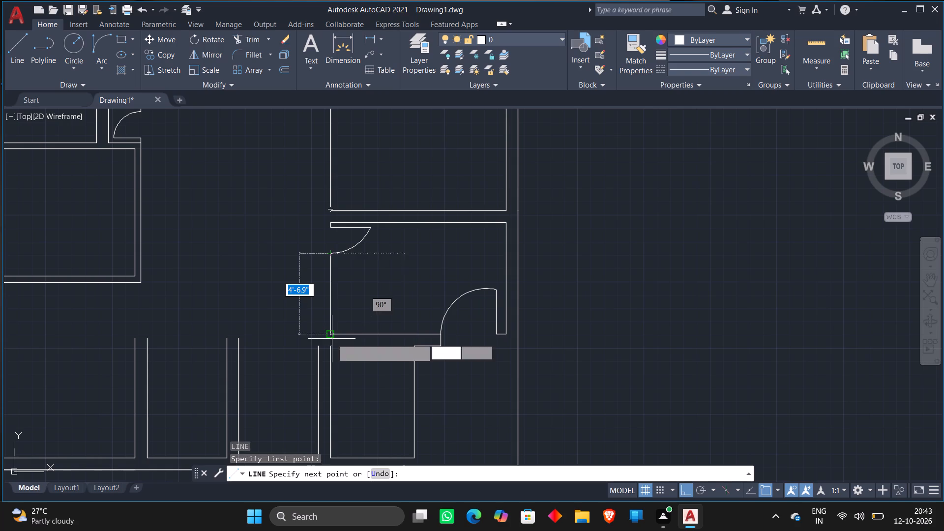
scroll(331, 343, "up", 3)
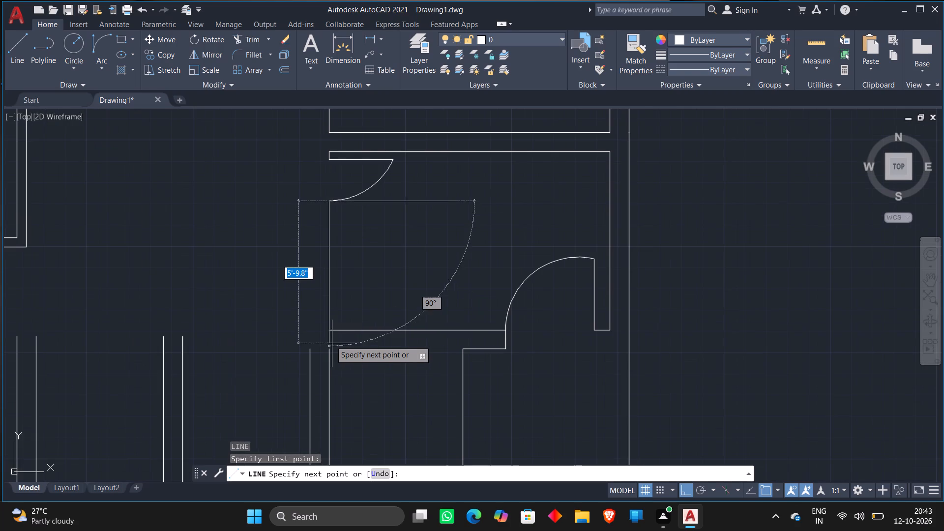
scroll(330, 340, "up", 2)
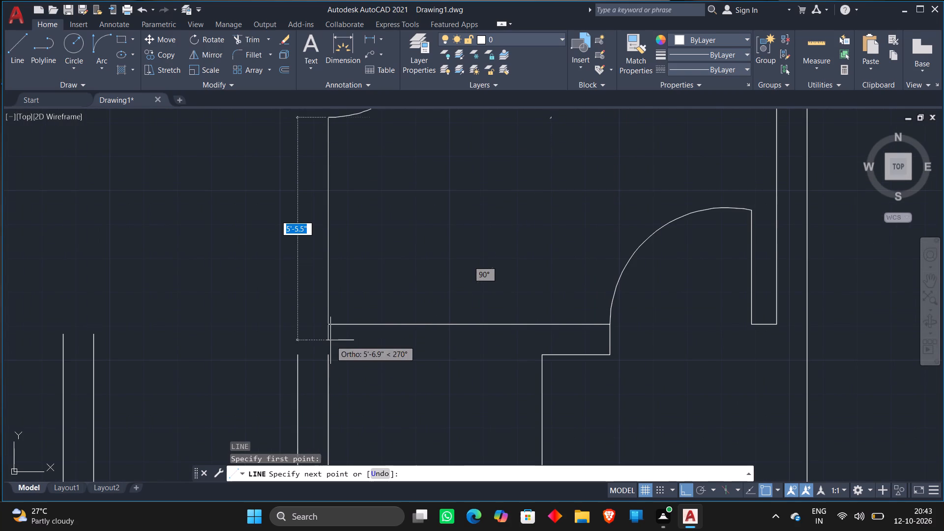
left_click(330, 340)
key("Escape")
type("TR")
key("space")
left_click(329, 333)
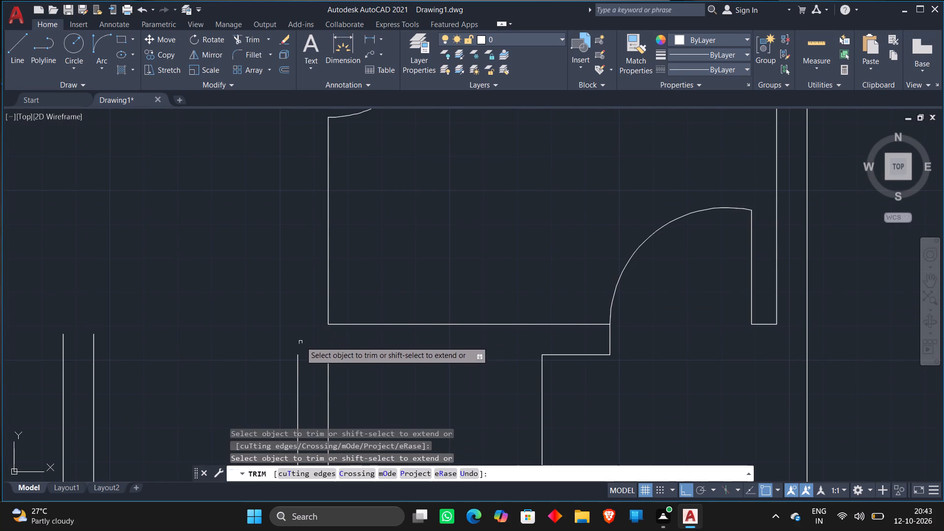
key("Escape")
Trim the tall right-hand room's left wall line between the adjacent room's lower-right door junction and the tall room's bottom wall.
scroll(277, 305, "down", 2)
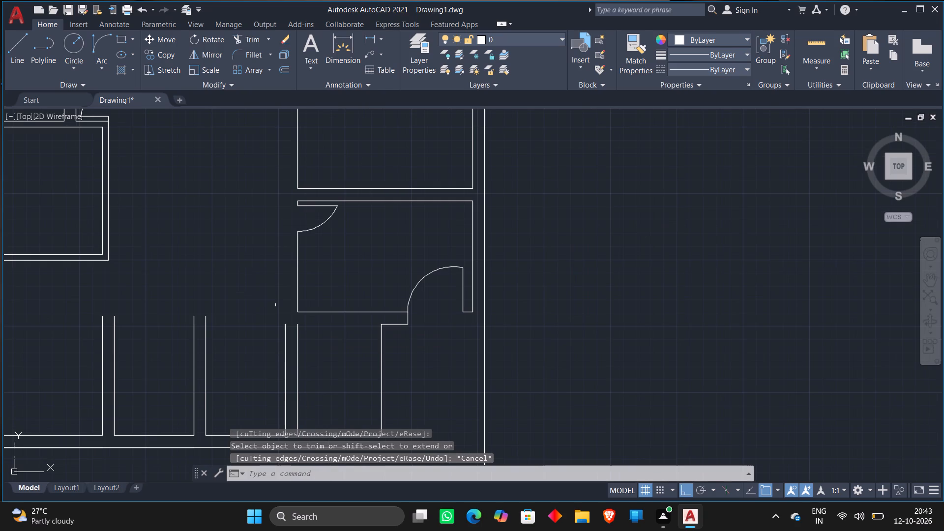
scroll(277, 305, "down", 1)
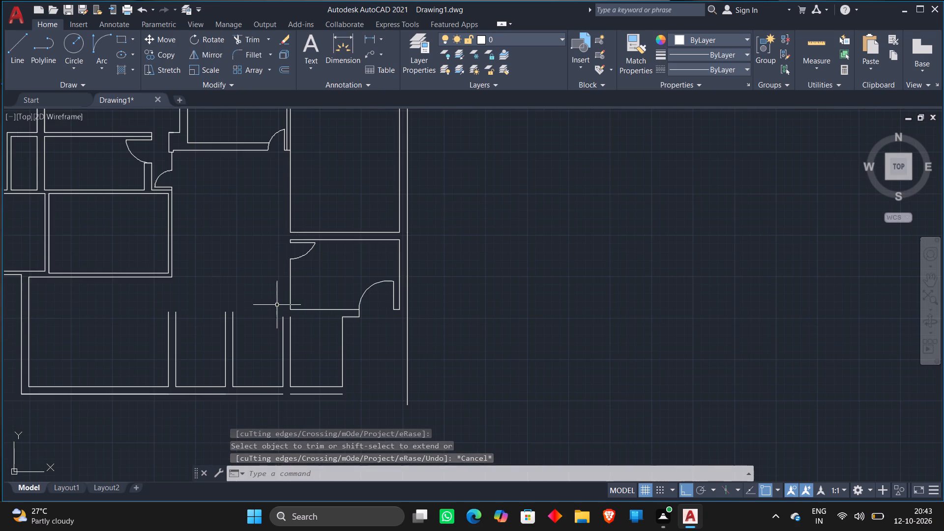
scroll(290, 299, "up", 3)
scroll(328, 288, "down", 1)
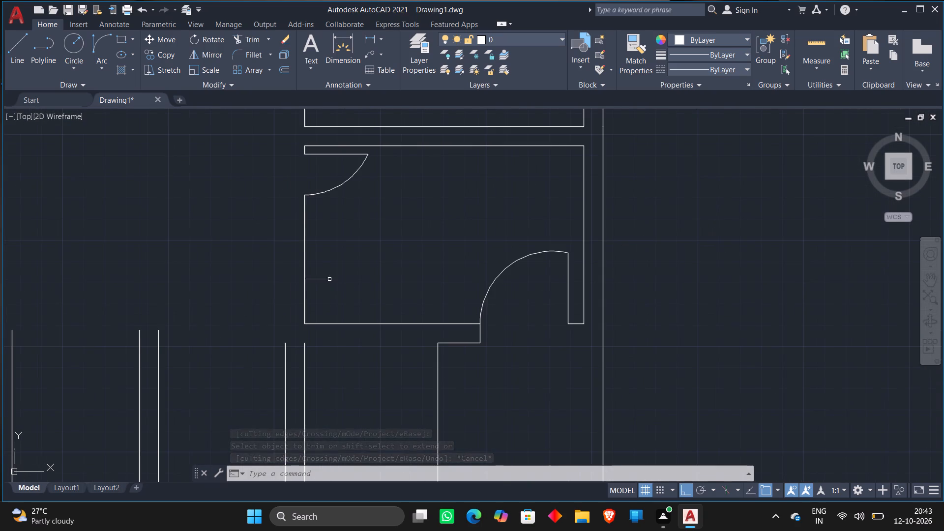
scroll(327, 261, "down", 2)
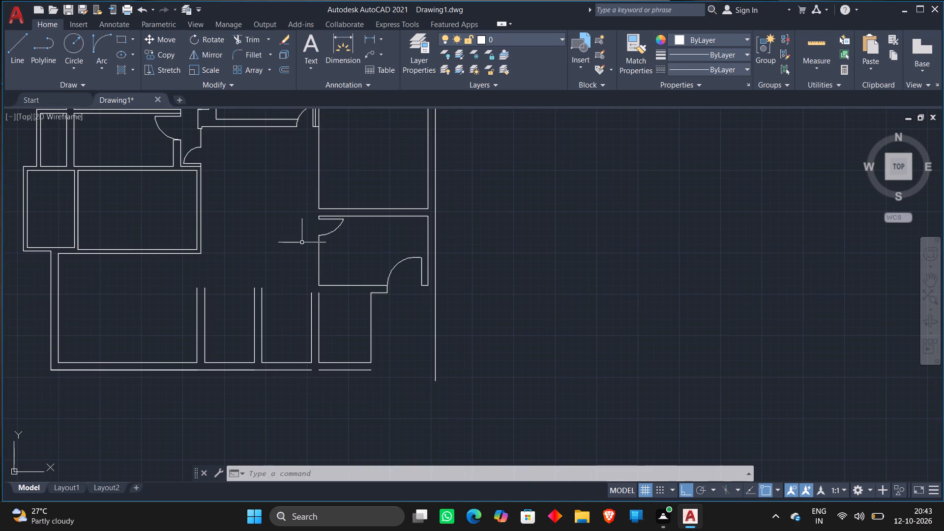
middle_click_drag(302, 249, 297, 317)
middle_click_drag(337, 216, 338, 257)
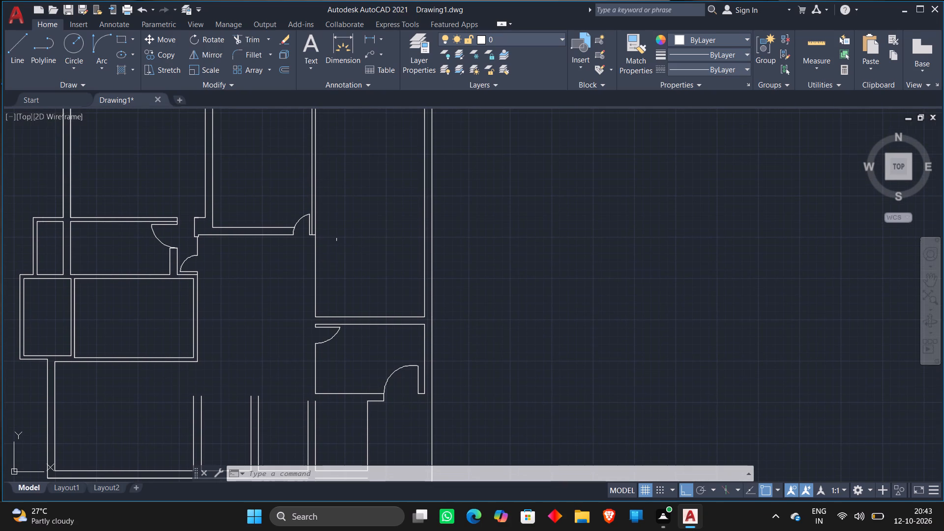
type("TR")
key("space")
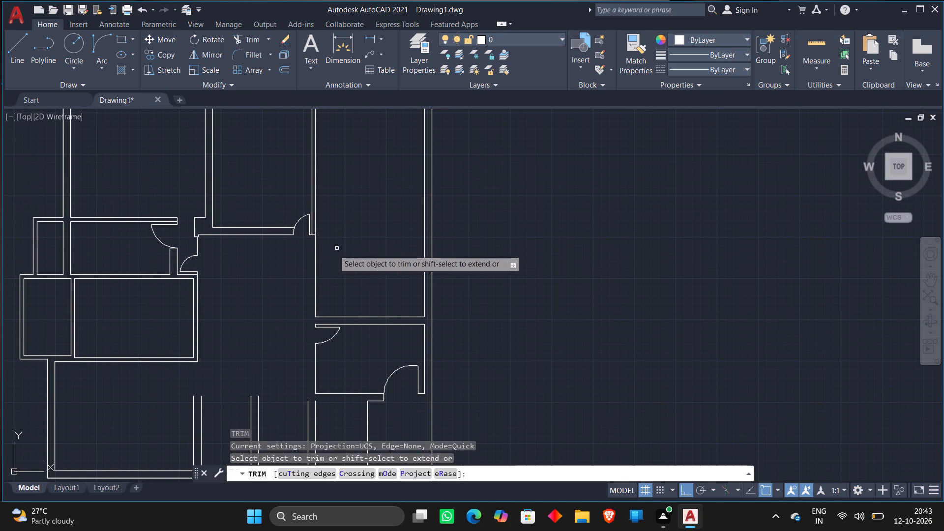
left_click(315, 268)
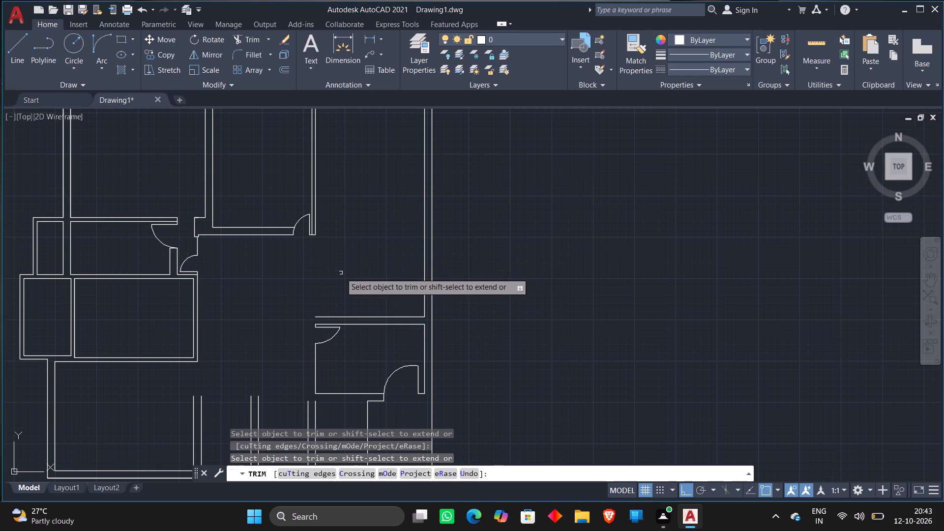
scroll(314, 302, "up", 4)
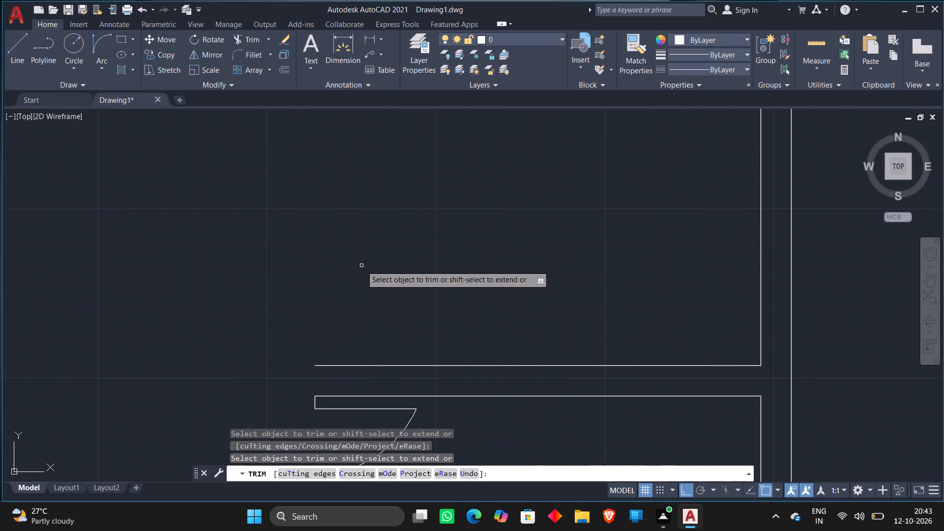
key("Escape")
Draw a vertical line closing the left end of the wall between the tall right-hand room and the lower-right room.
type("L")
key("space")
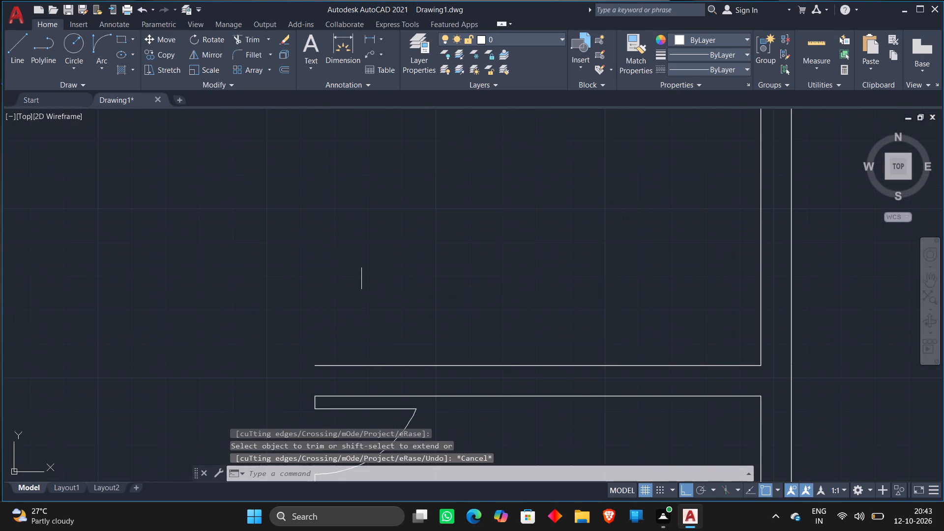
middle_click_drag(327, 332, 344, 276)
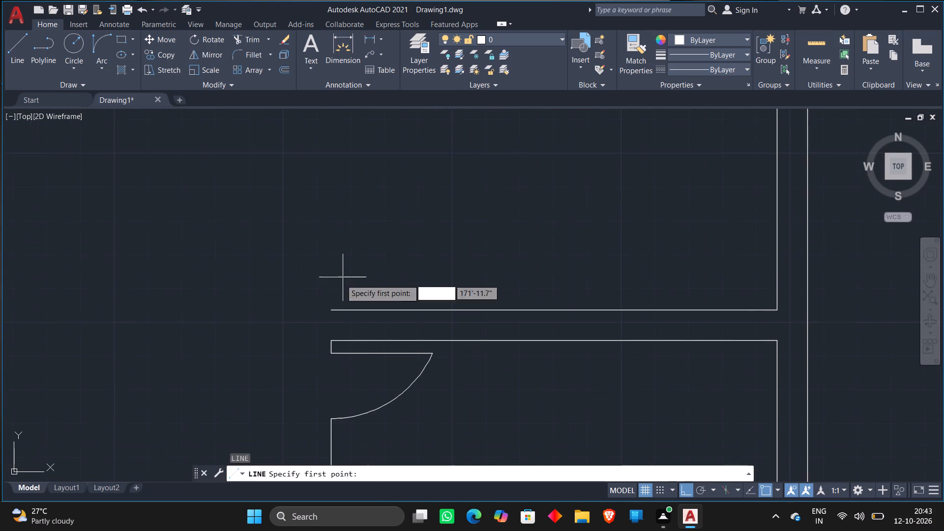
scroll(334, 289, "up", 1)
left_click(329, 370)
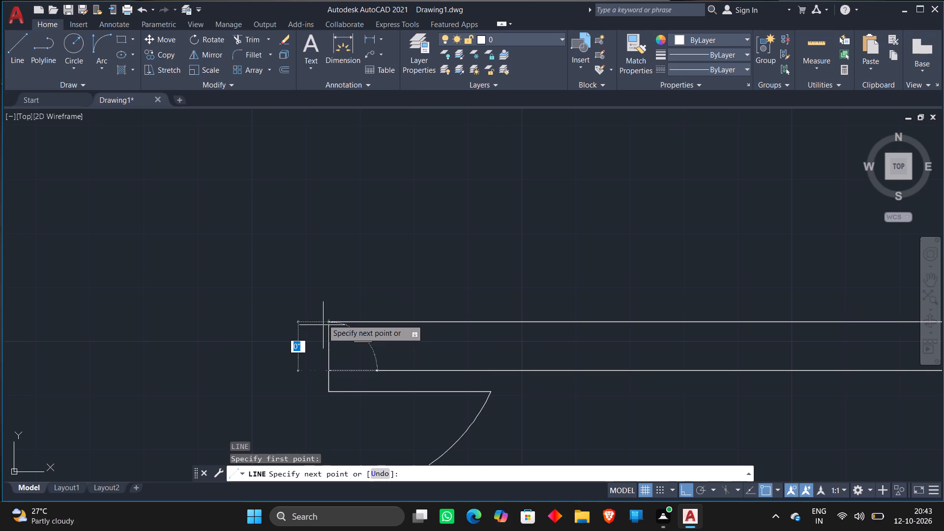
left_click(323, 318)
key("Escape")
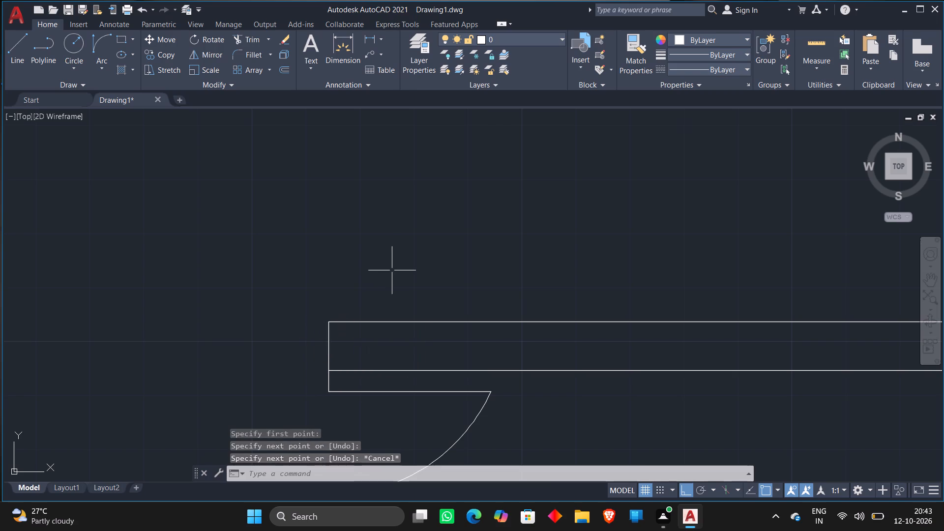
Draw a 1' horizontal line leftward from the top of the left wall line just below the lower-right room's bottom-left corner.
scroll(394, 268, "down", 3)
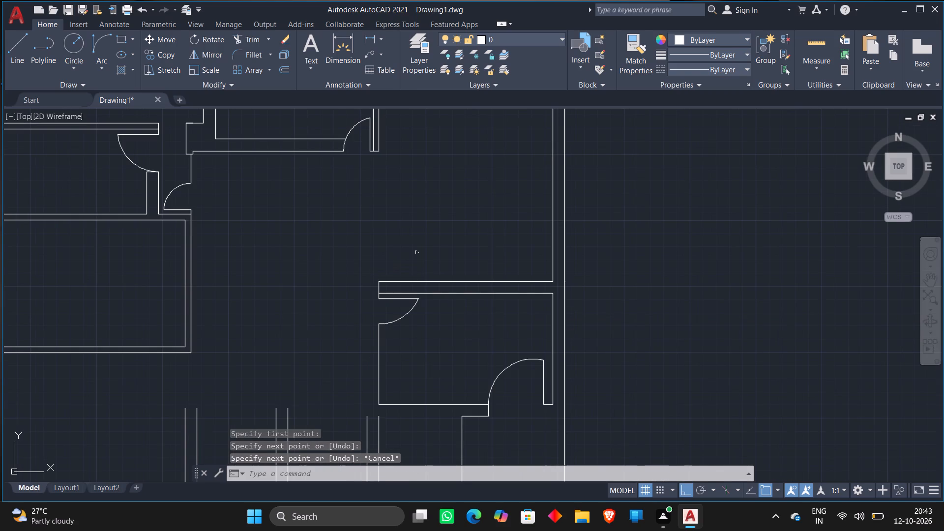
scroll(417, 252, "down", 1)
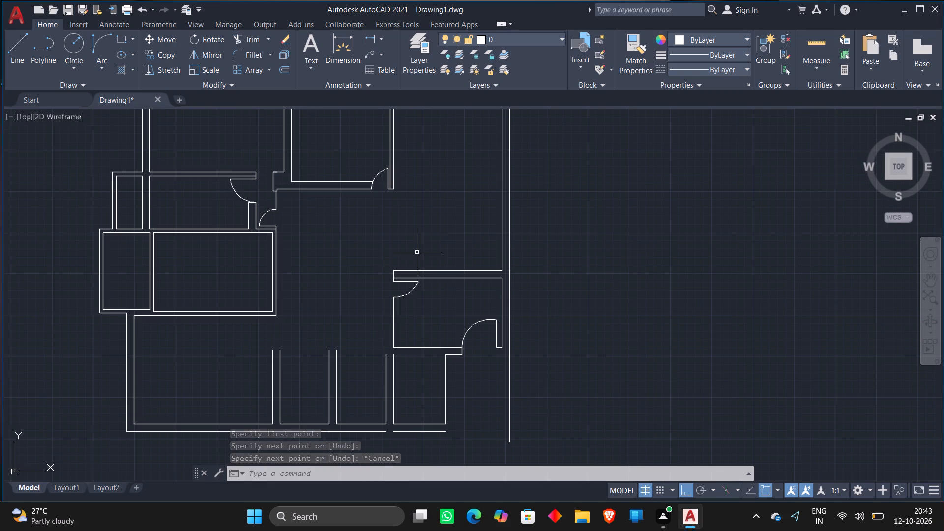
scroll(417, 252, "down", 1)
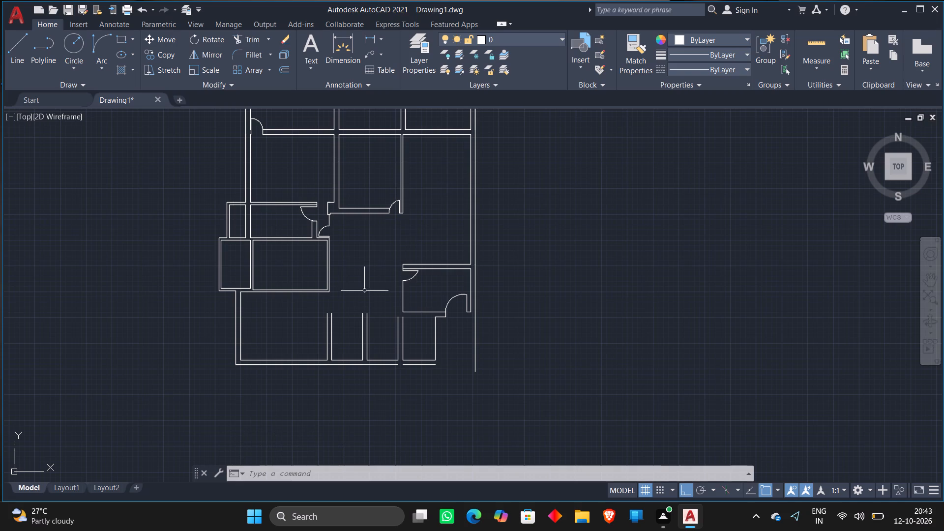
middle_click_drag(380, 280, 391, 234)
scroll(422, 264, "up", 2)
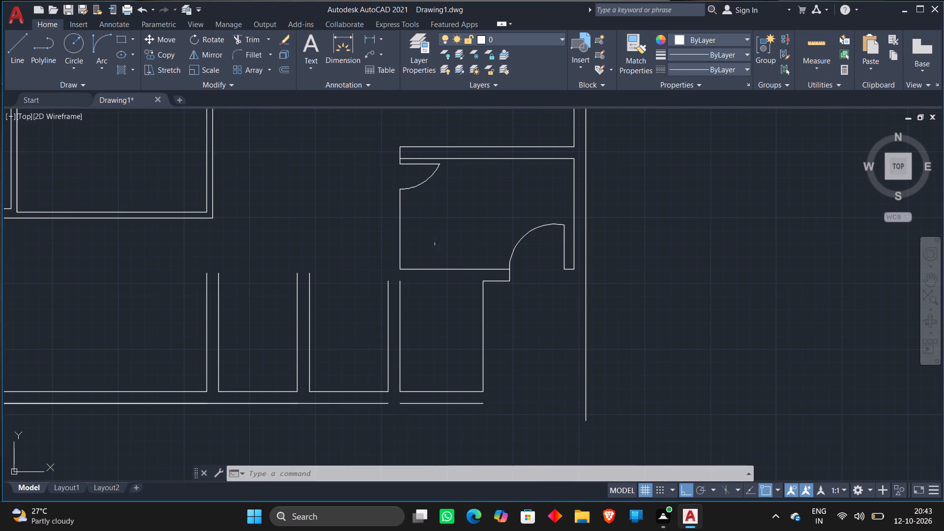
scroll(436, 243, "up", 1)
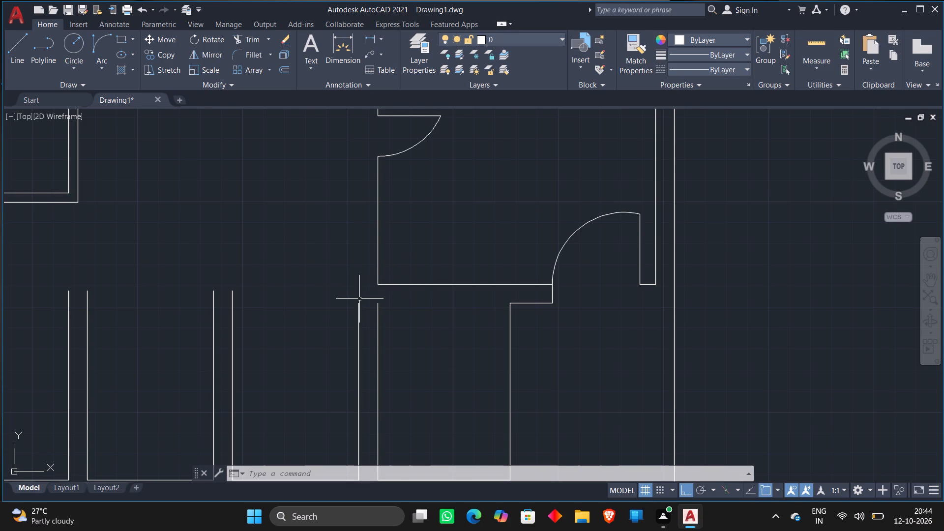
scroll(356, 302, "up", 1)
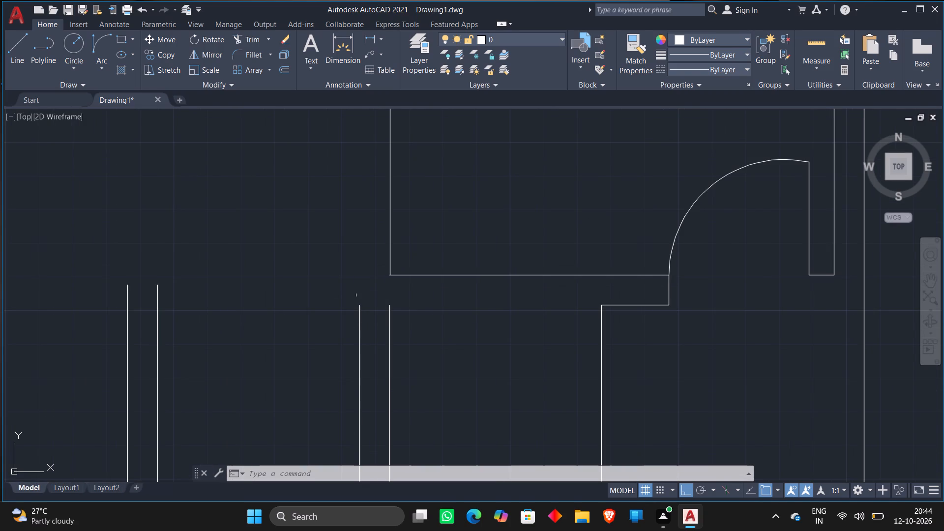
key("l")
key("Return")
left_click(360, 303)
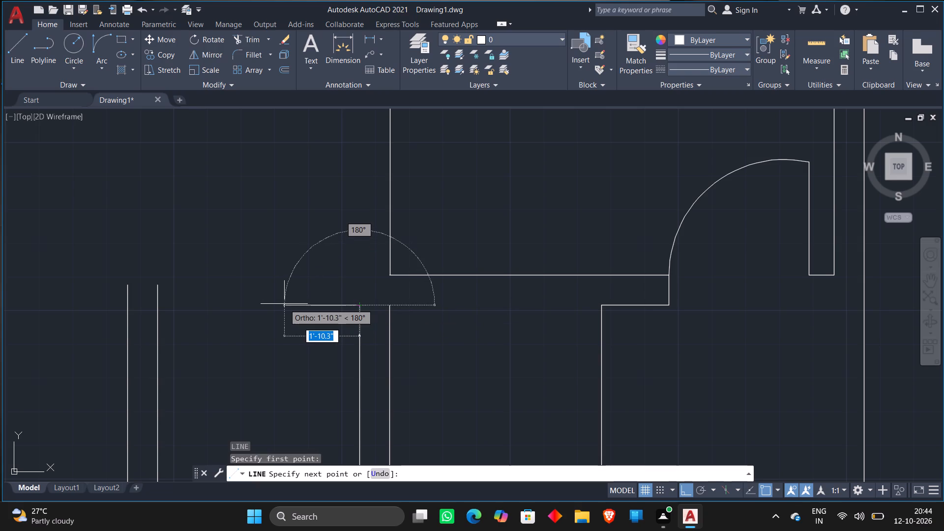
type("1'")
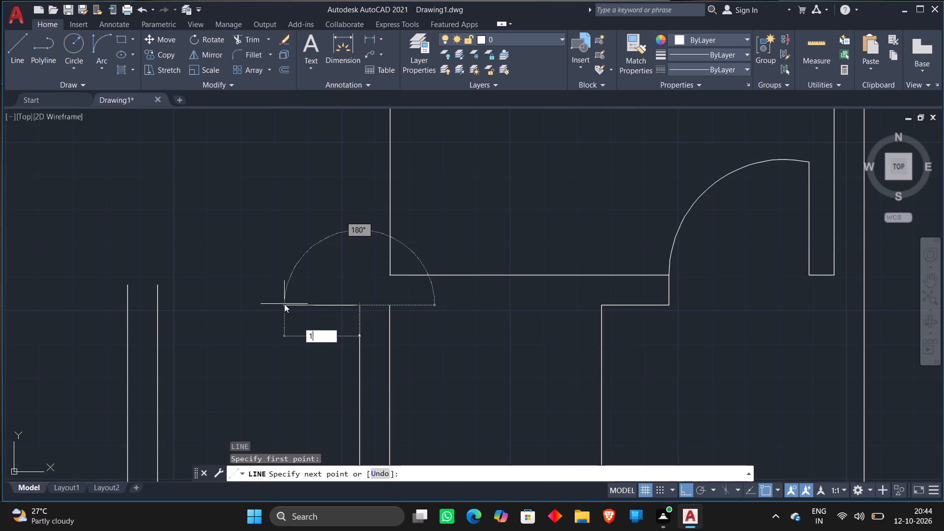
key("Return")
key("Escape")
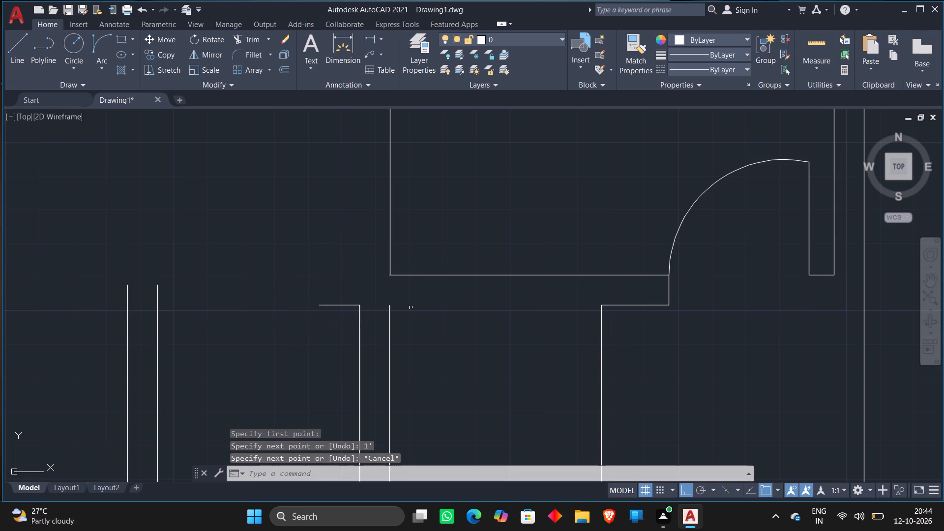
Offset the new 1' horizontal line 4.5" upward.
key("o")
key("Return")
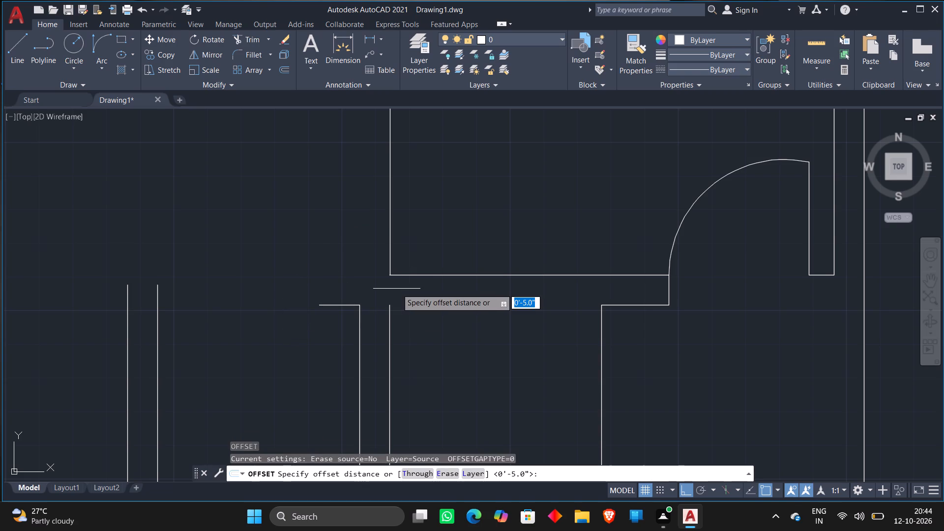
type("4.5")
key("shift+quotedbl")
key("Return")
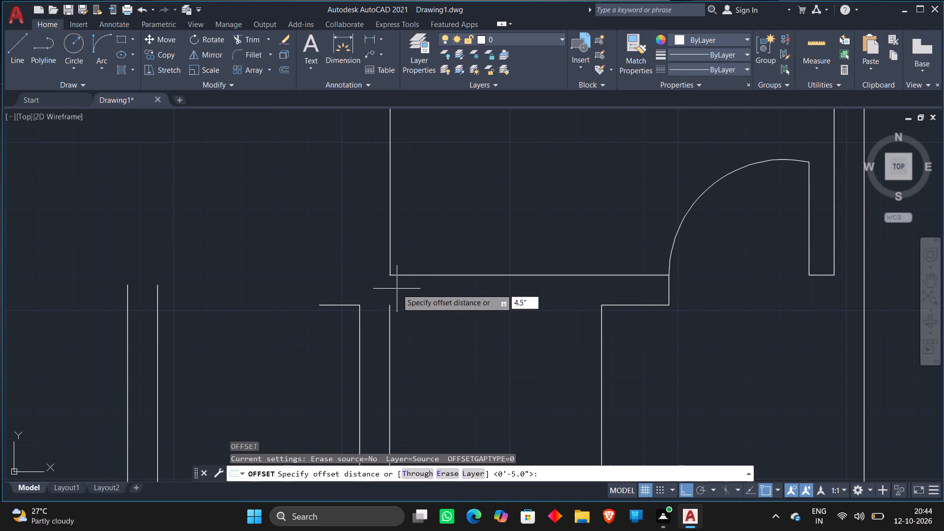
left_click(336, 304)
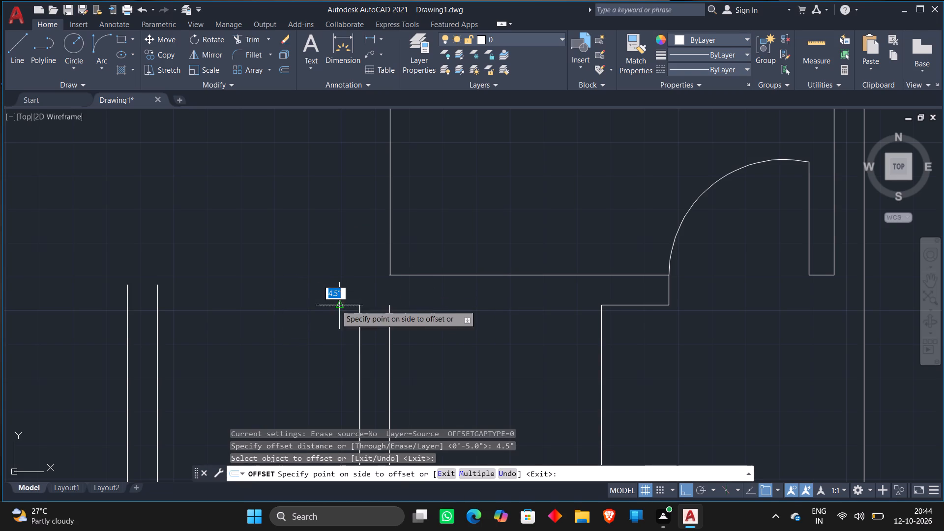
left_click(335, 282)
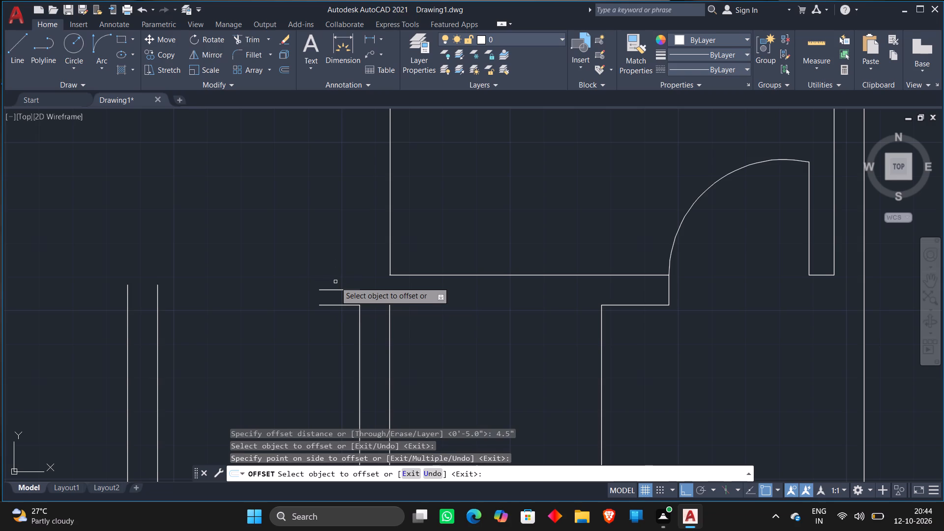
key("Escape")
Stretch the left end of the upper short horizontal line 7" farther left.
scroll(338, 293, "up", 2)
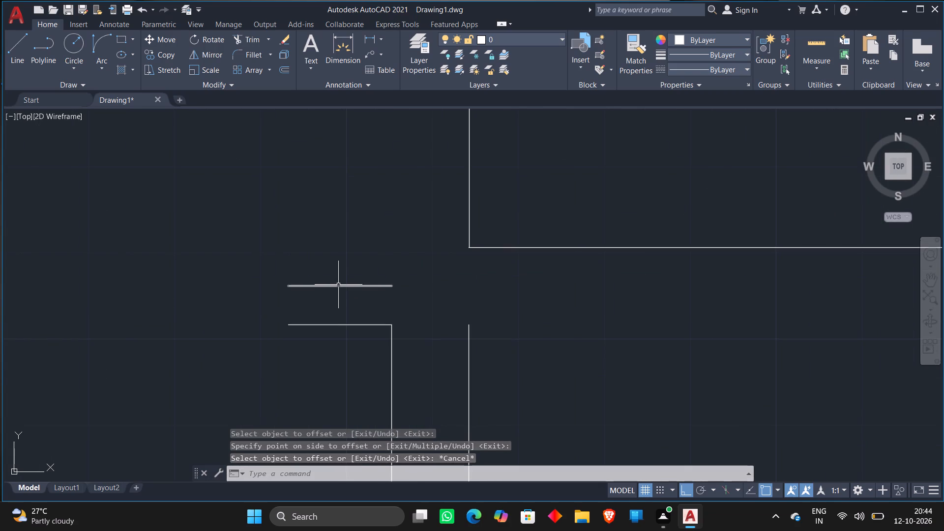
left_click(338, 285)
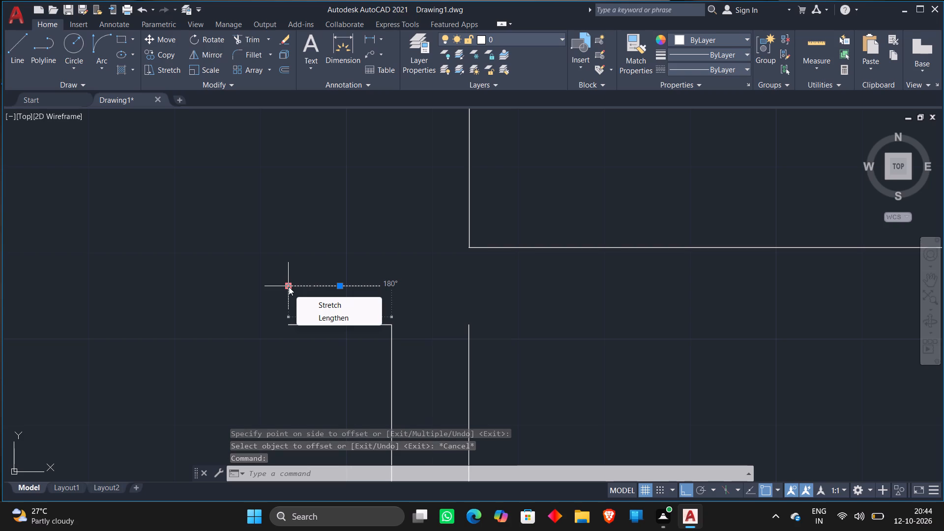
left_click(289, 287)
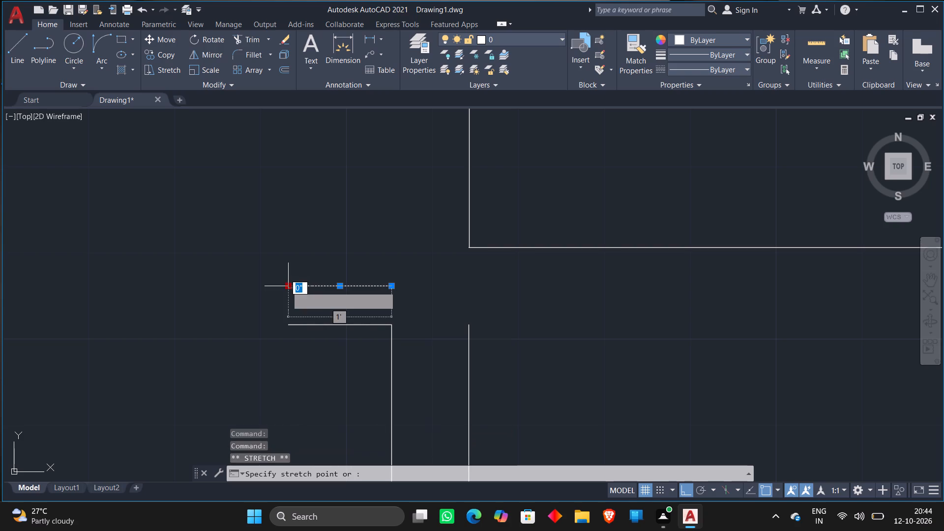
type("7\"")
key("Return")
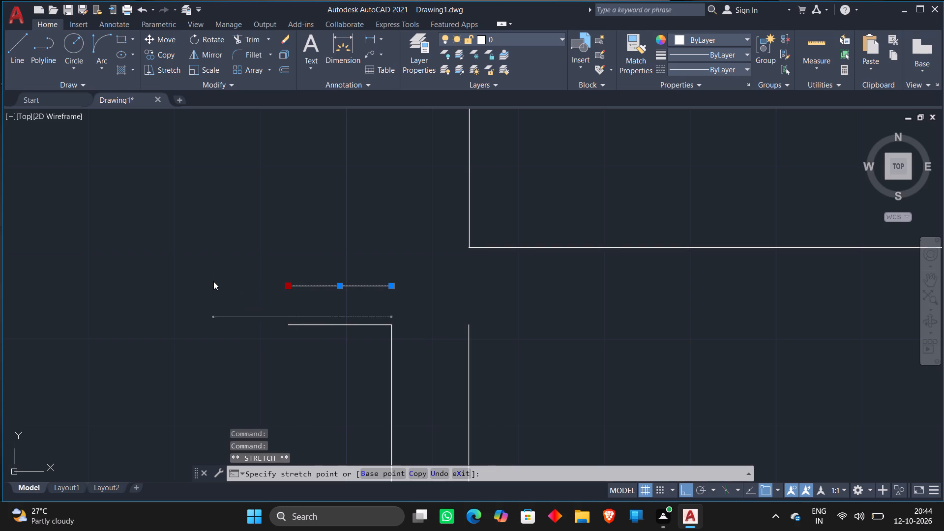
key("Escape")
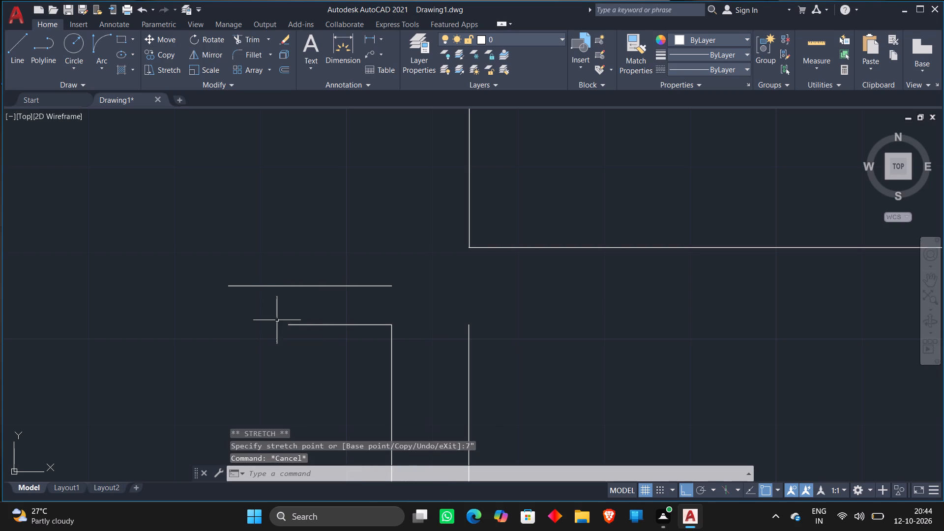
Stretch the left end of the lower short horizontal line 7" farther left.
left_click(300, 324)
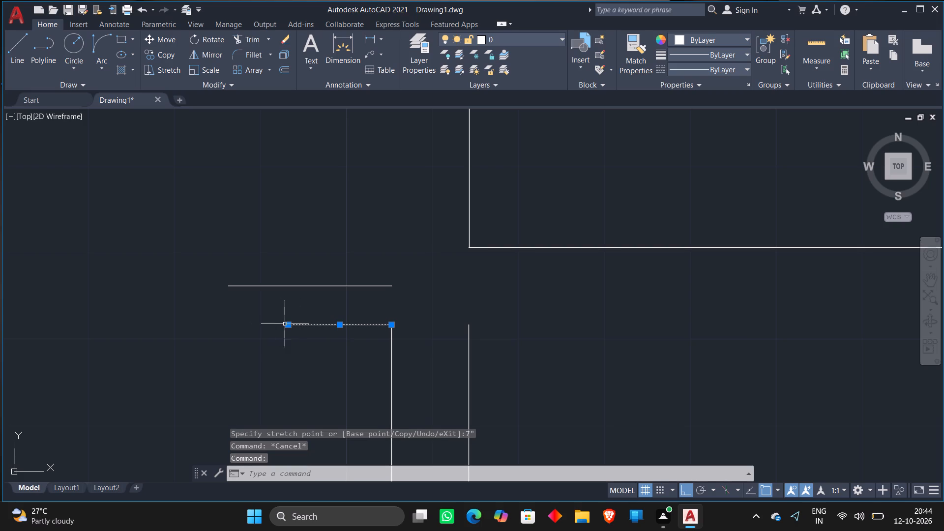
left_click(288, 324)
type("7\"")
key("Return")
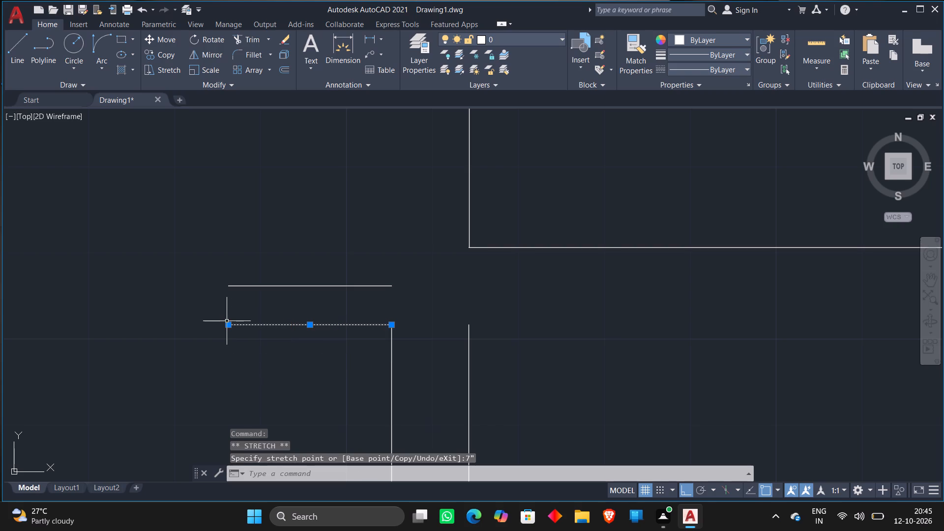
key("Escape")
key("Escape")
key("Escape")
key("Escape")
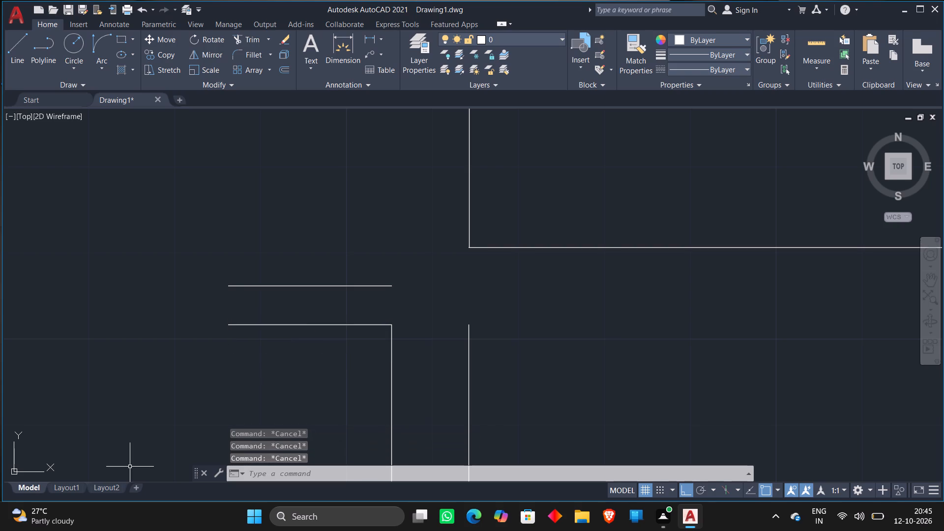
key("Escape")
key("Escape")
key("Escape")
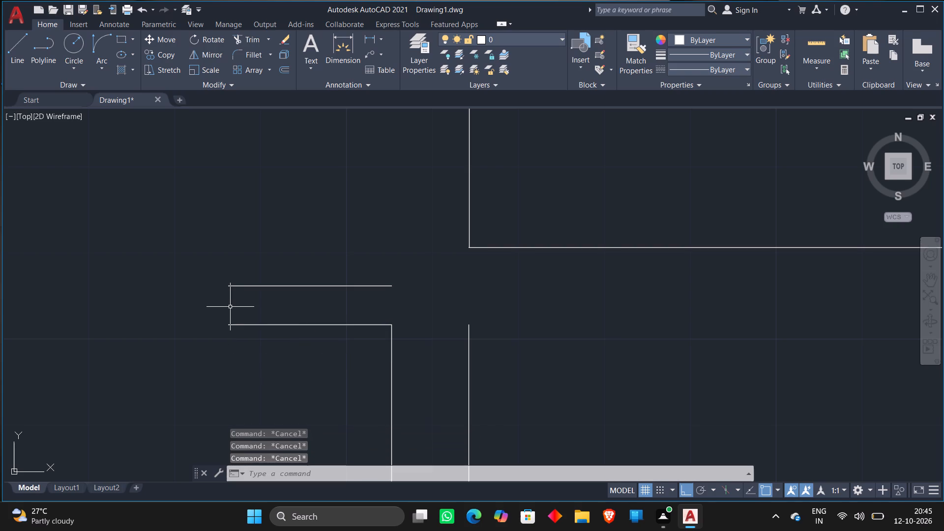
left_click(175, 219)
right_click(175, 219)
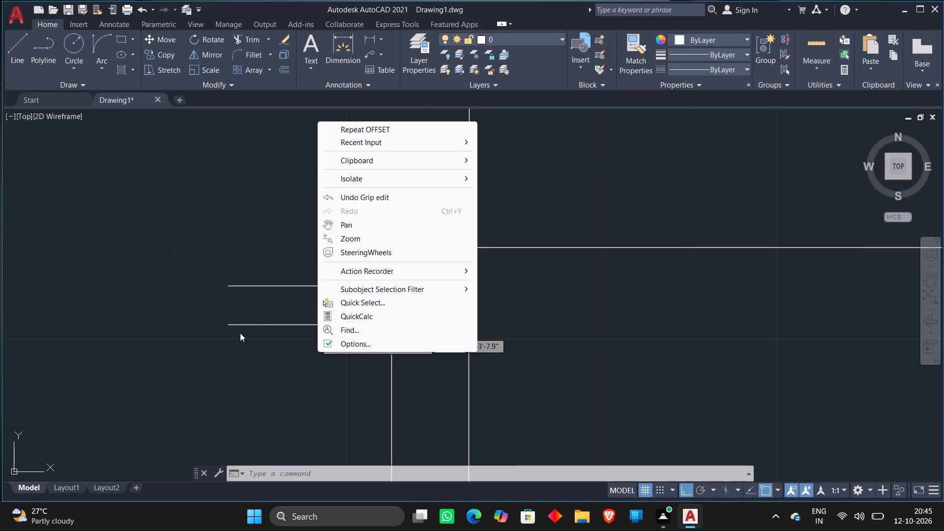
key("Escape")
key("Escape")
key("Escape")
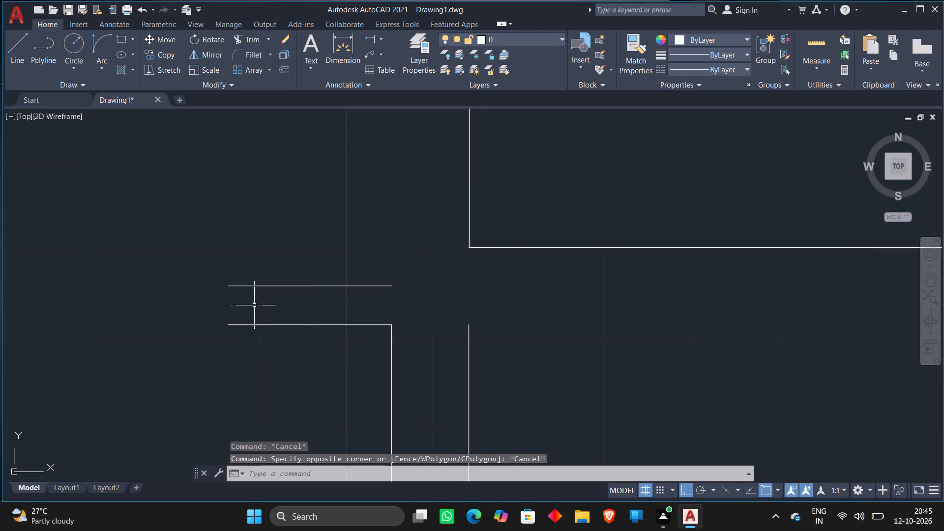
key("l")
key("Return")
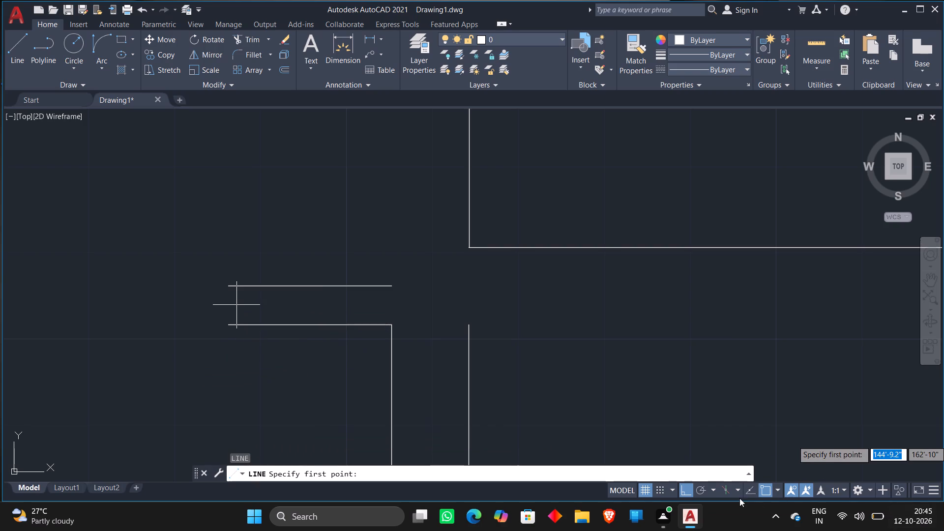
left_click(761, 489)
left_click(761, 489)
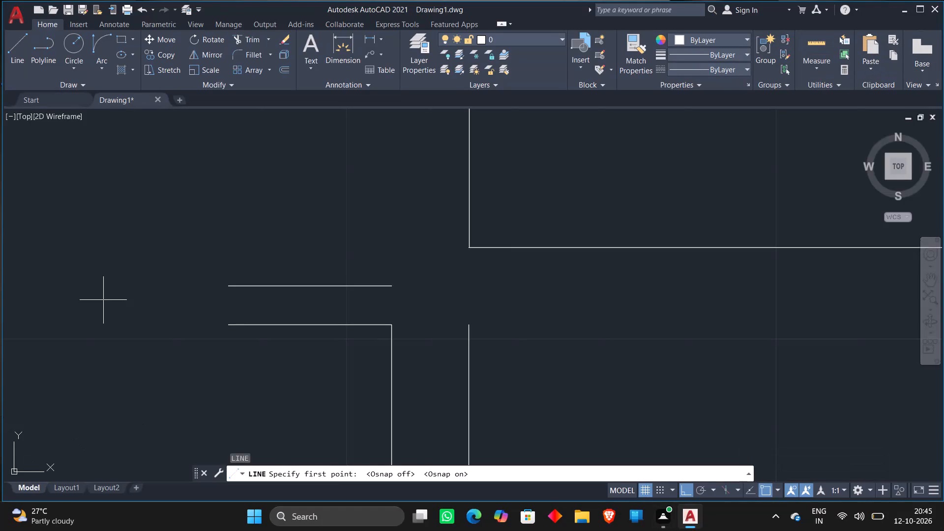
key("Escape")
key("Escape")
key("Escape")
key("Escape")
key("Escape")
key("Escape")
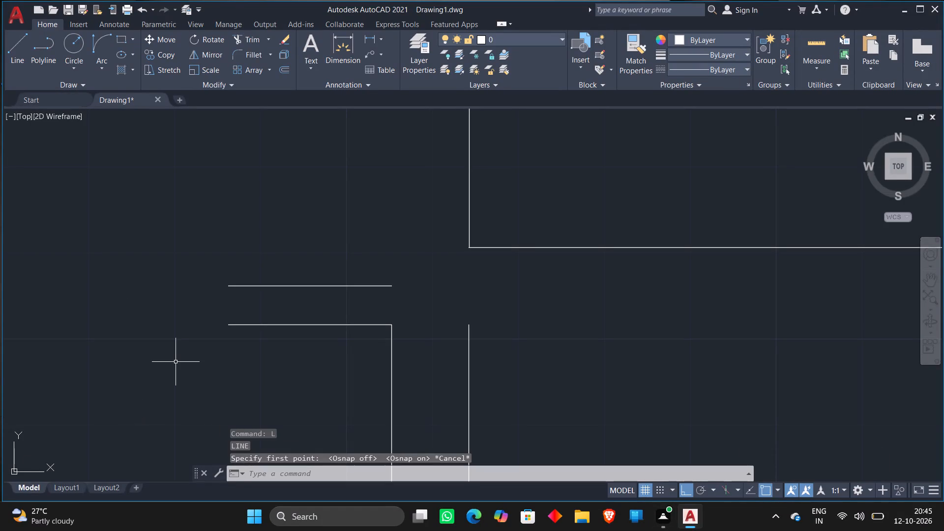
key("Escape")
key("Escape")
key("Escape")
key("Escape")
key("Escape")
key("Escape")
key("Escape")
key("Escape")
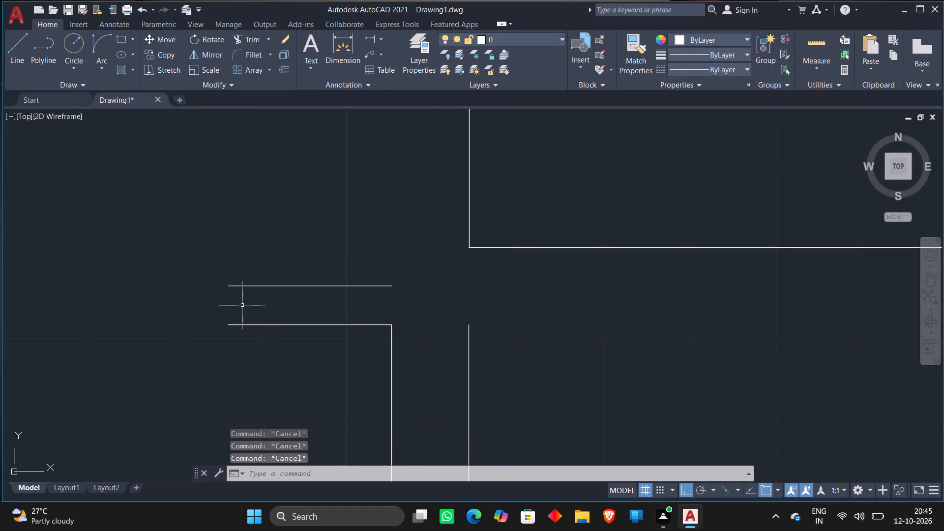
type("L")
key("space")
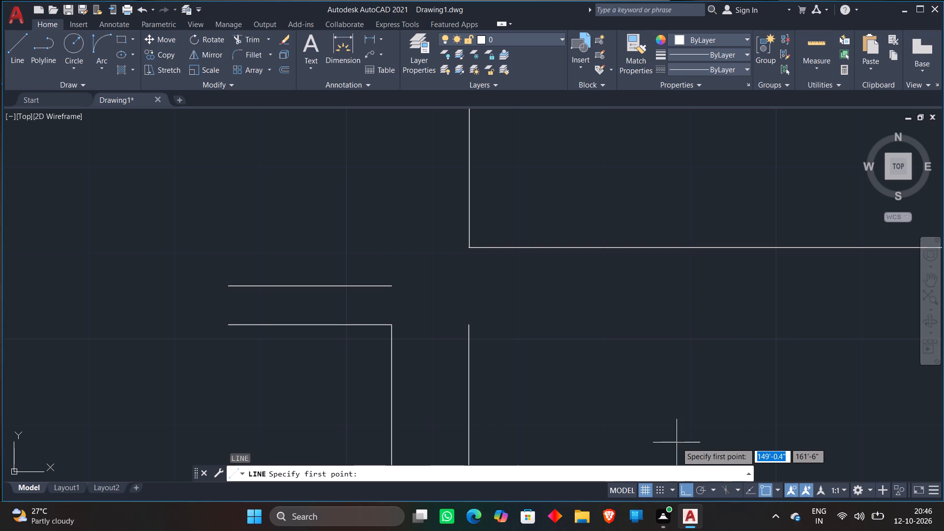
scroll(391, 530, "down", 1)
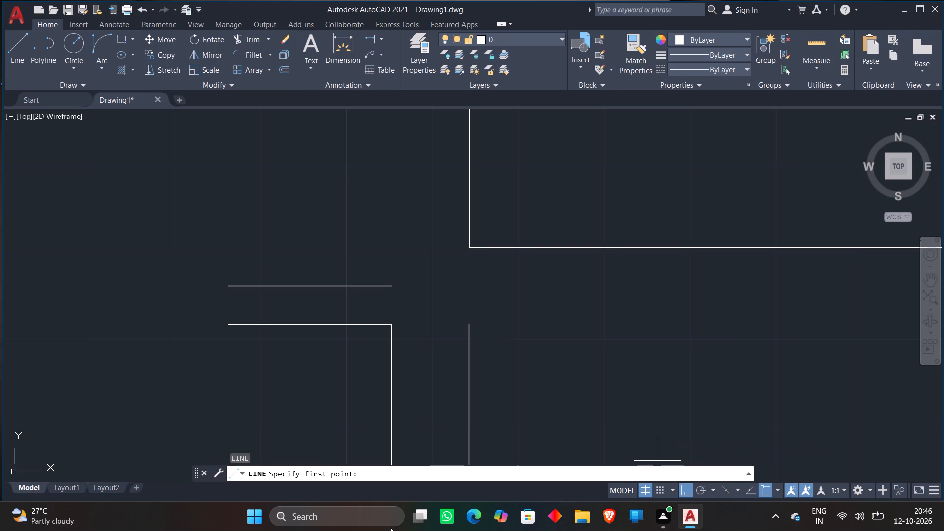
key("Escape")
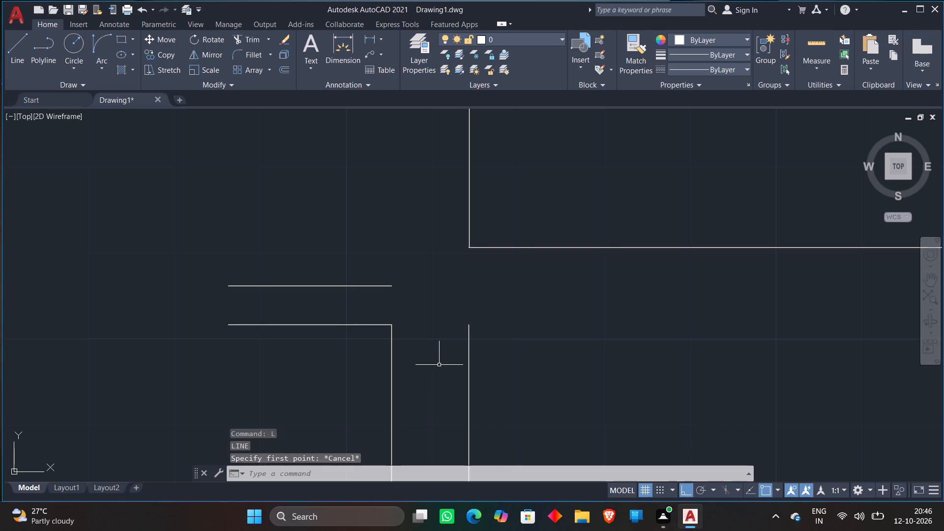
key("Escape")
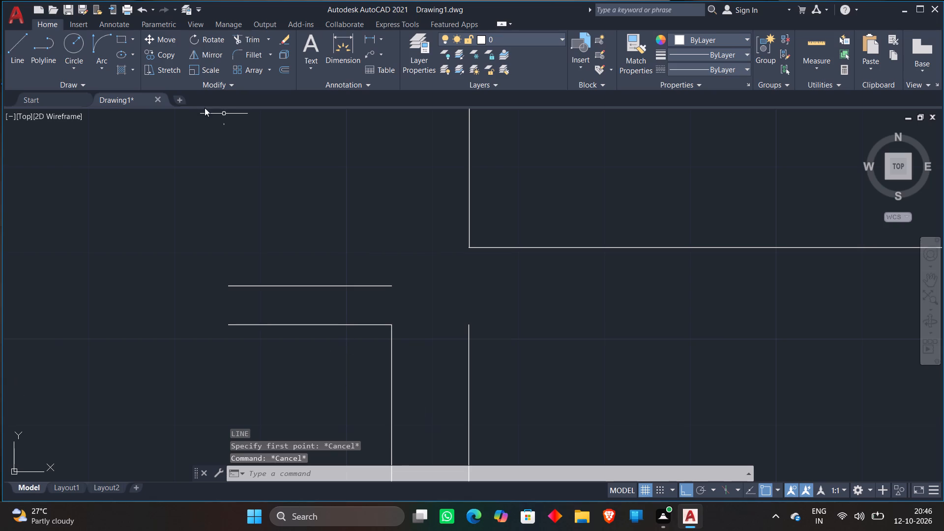
Close the left end of the 4.5" wall stub with a vertical line joining its two horizontal lines.
scroll(287, 228, "down", 2)
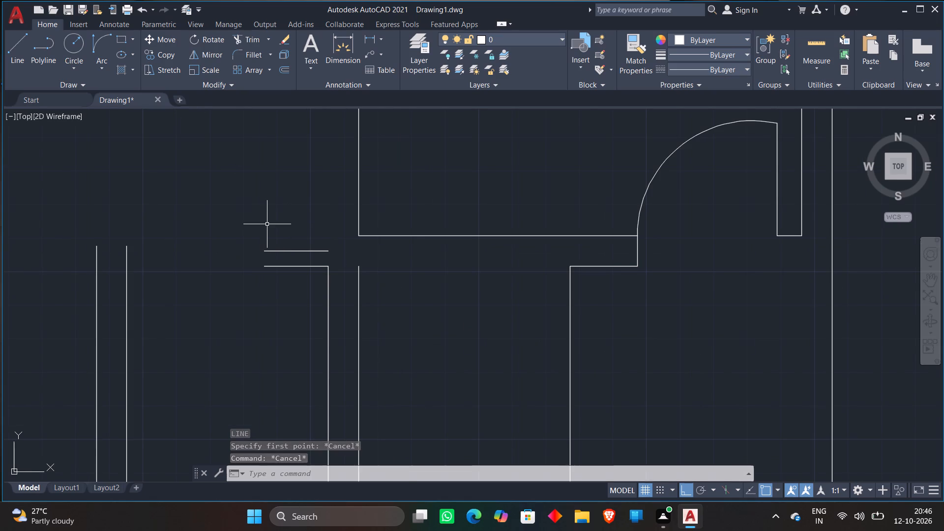
key("l")
key("Return")
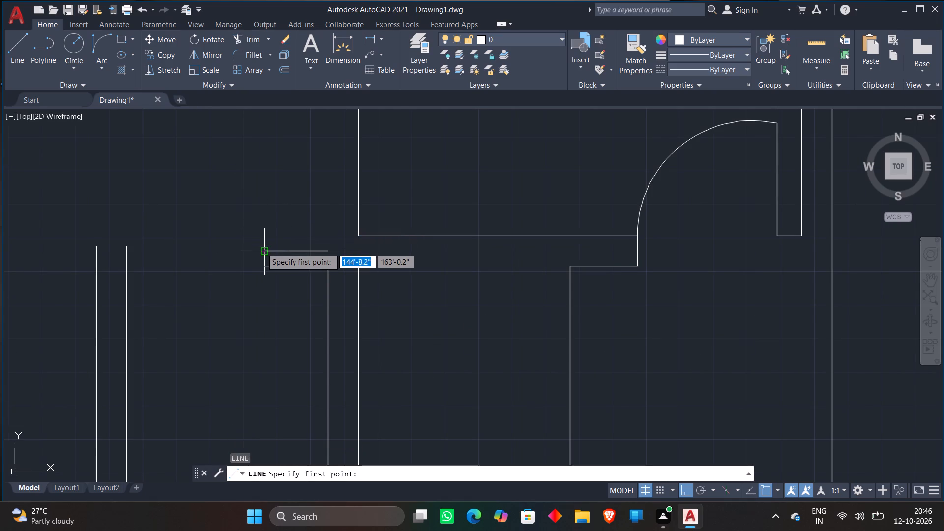
left_click(262, 248)
left_click(261, 265)
key("Escape")
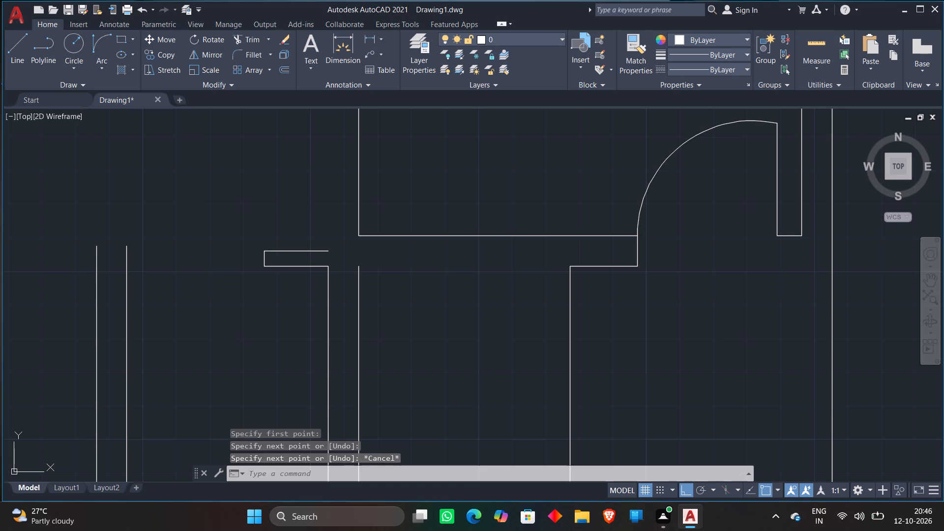
Draw a 4' vertical line upward from the right end of the wall stub's upper line.
scroll(308, 211, "up", 2)
key("l")
key("Return")
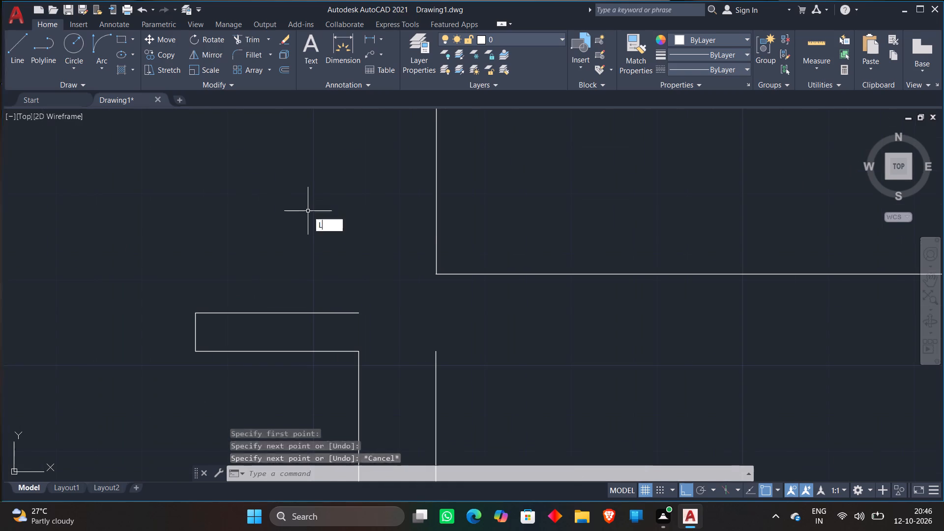
left_click(363, 315)
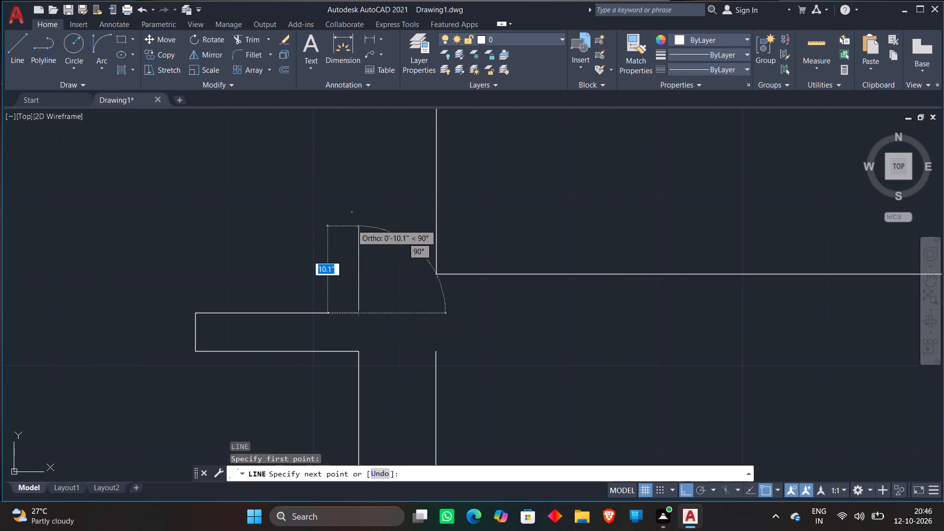
middle_click_drag(352, 212, 347, 300)
scroll(354, 180, "down", 2)
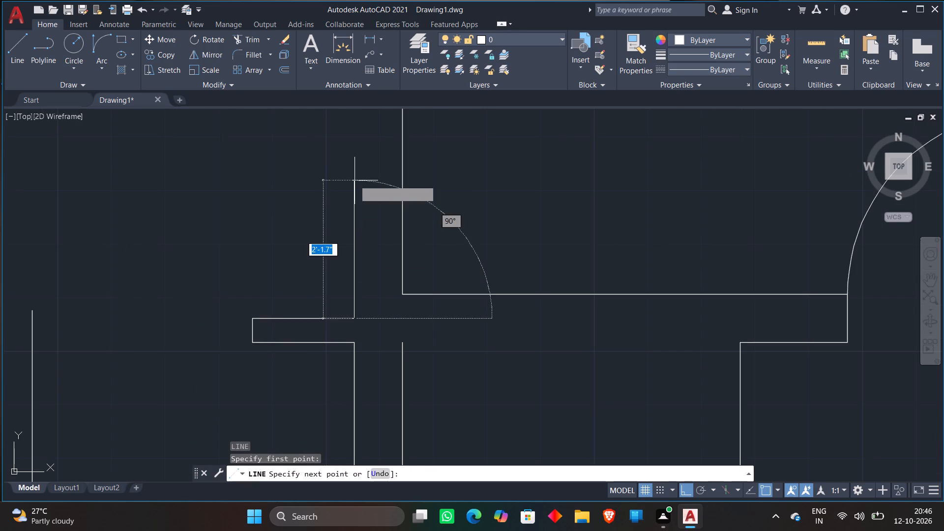
middle_click_drag(354, 180, 343, 305)
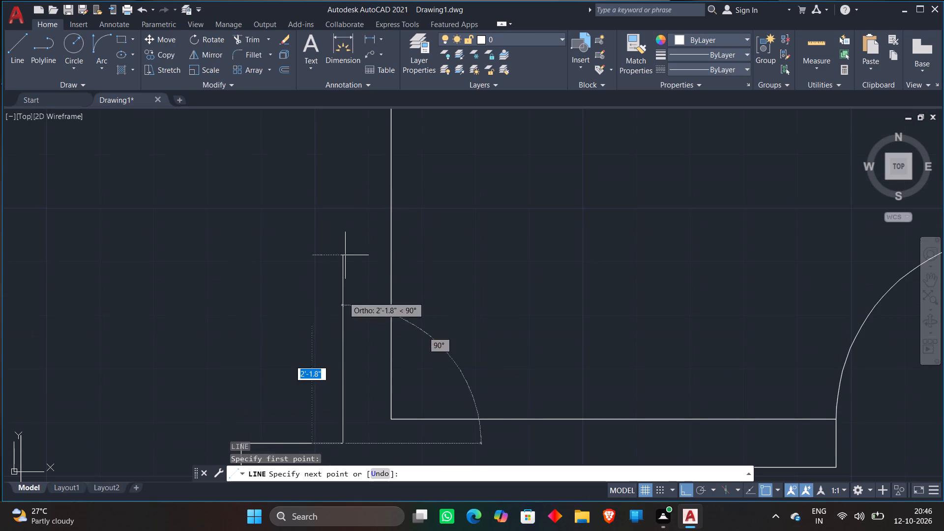
scroll(345, 199, "down", 1)
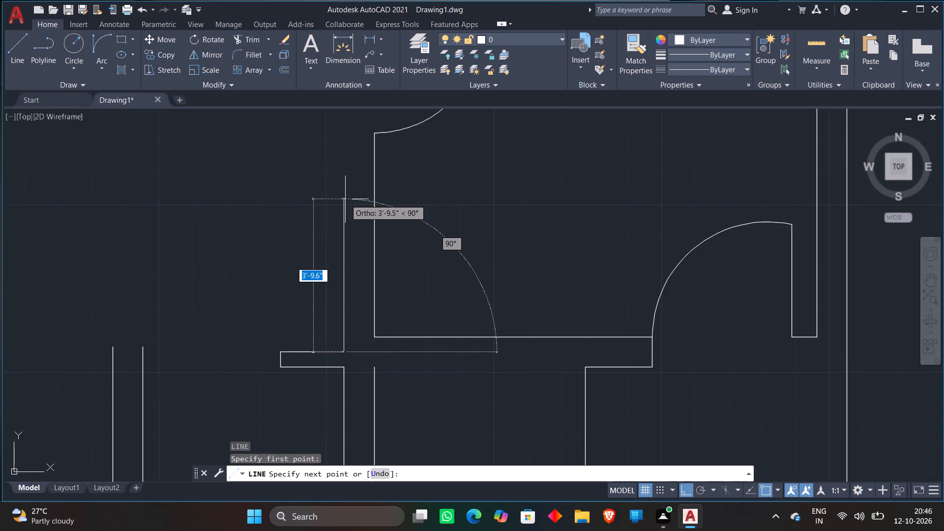
type("4'")
key("Return")
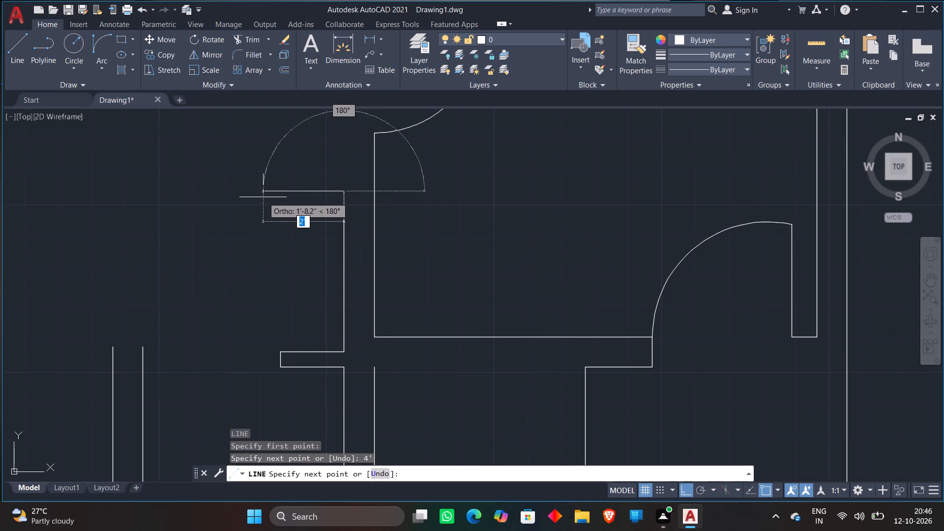
key("2")
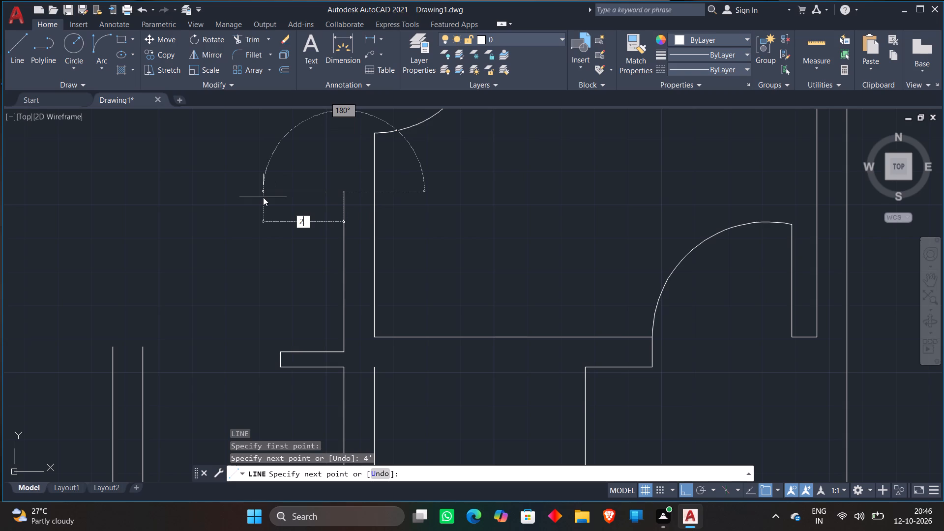
key("apostrophe")
key("Escape")
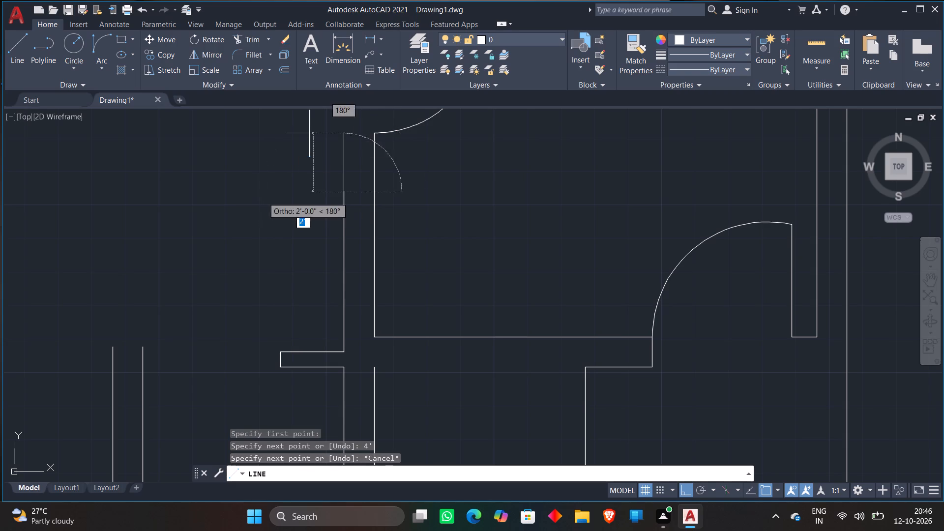
key("Escape")
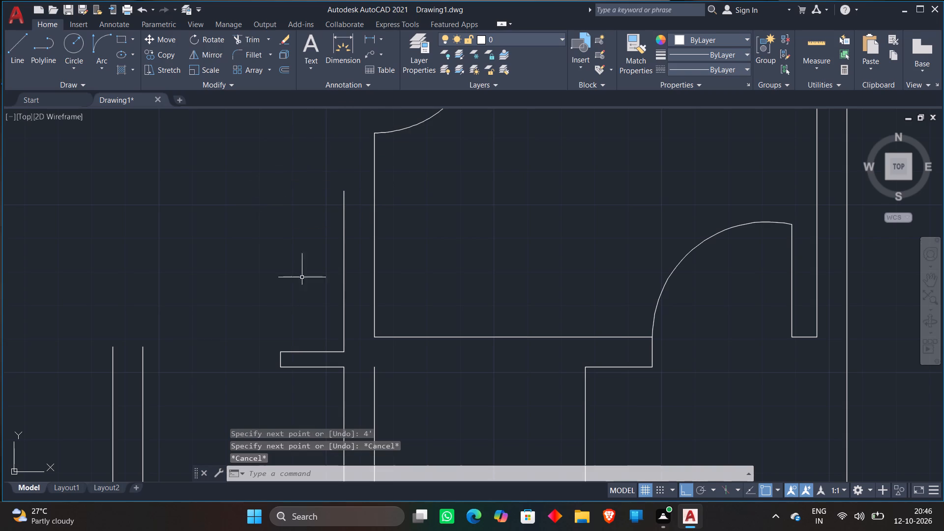
Draw a horizontal line leftward from the top of the 4' vertical line, reaching past the wall stub's closed end.
key("l")
key("Return")
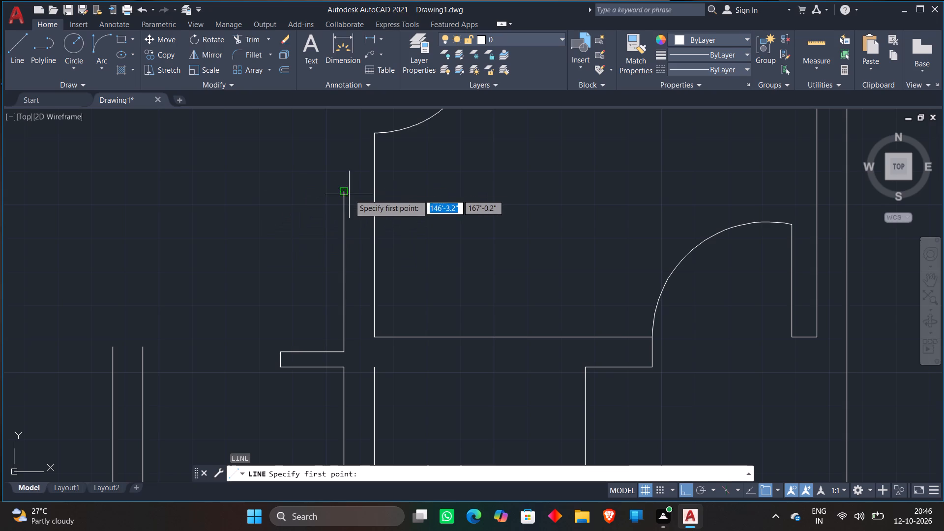
left_click(348, 194)
left_click(216, 206)
key("Escape")
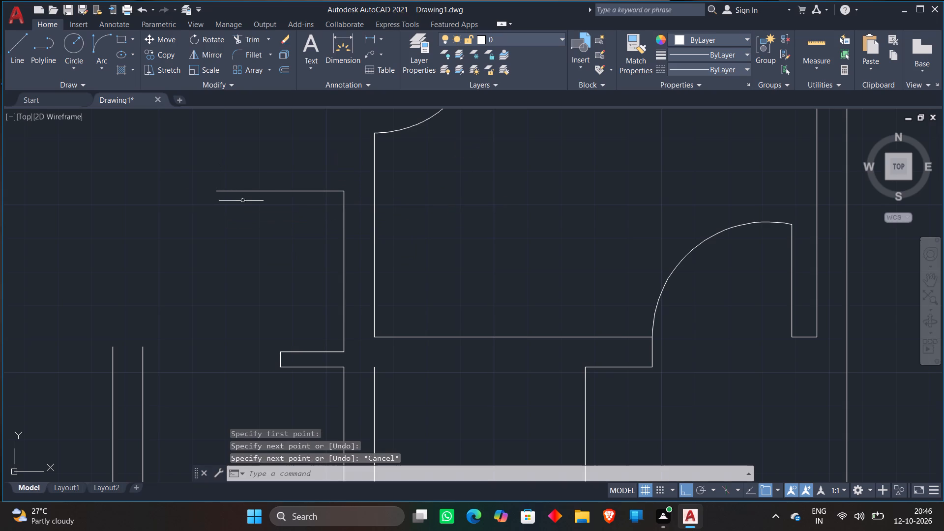
Extend the wall stub's short closing line upward to the new horizontal line.
type("EX")
key("space")
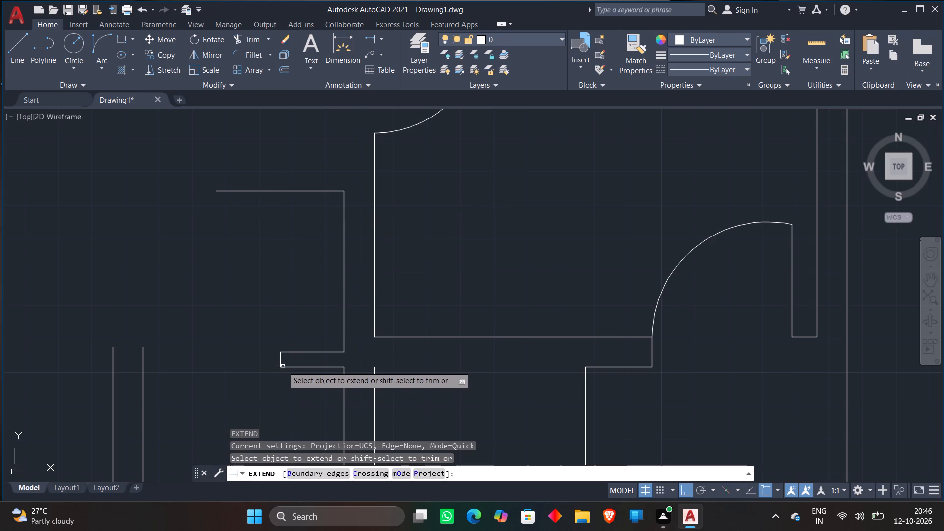
left_click(281, 360)
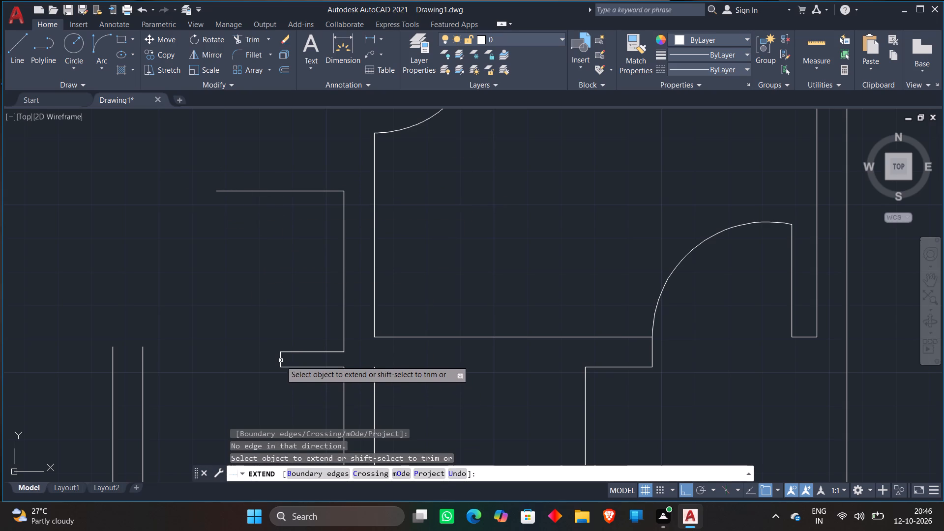
left_click(281, 357)
key("Escape")
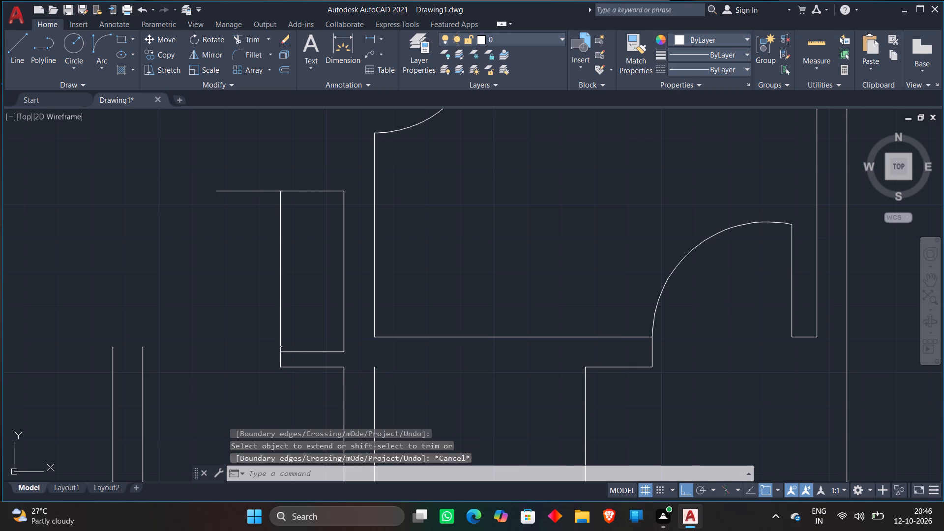
Trim the horizontal line's overhang left of the extended line, and the extended vertical portion above the wall stub.
type("TR")
key("space")
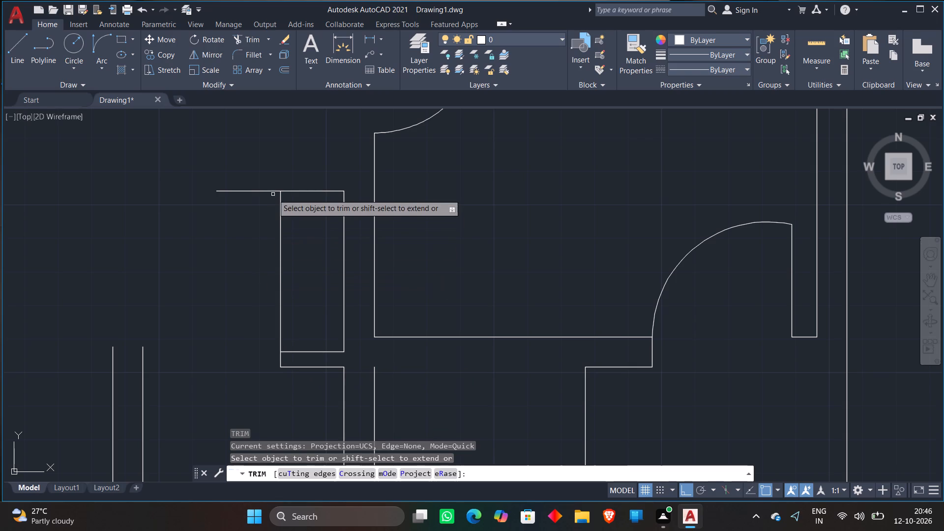
left_click(271, 190)
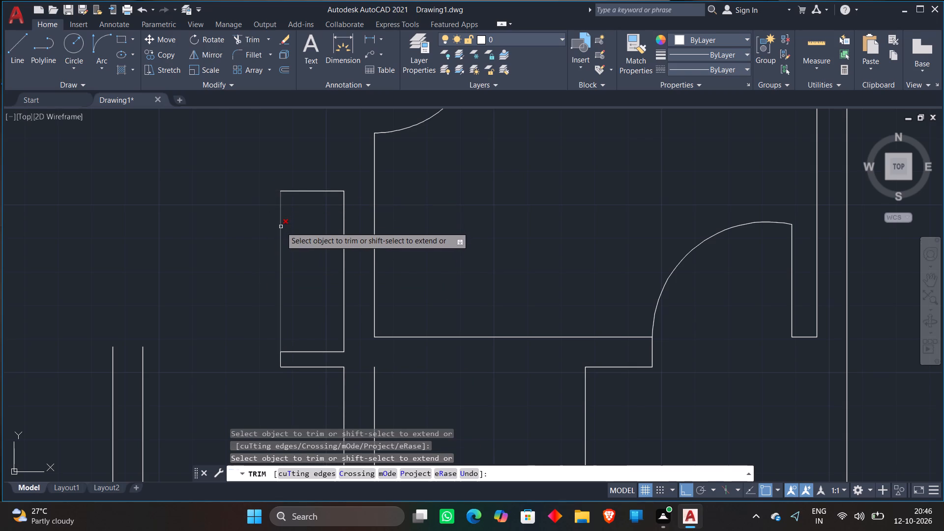
left_click(281, 227)
key("Escape")
Offset the trimmed horizontal line at the top of the 4' vertical 4.5" upward.
scroll(228, 226, "down", 2)
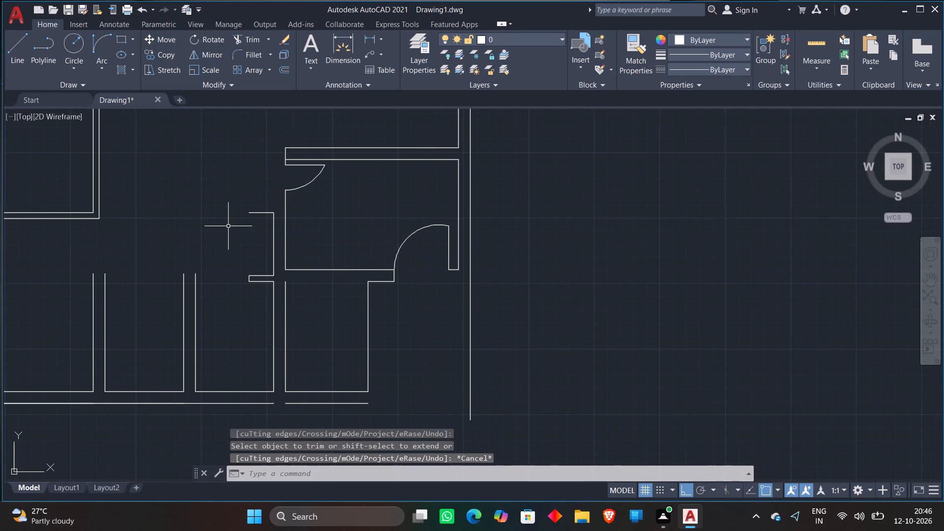
key("o")
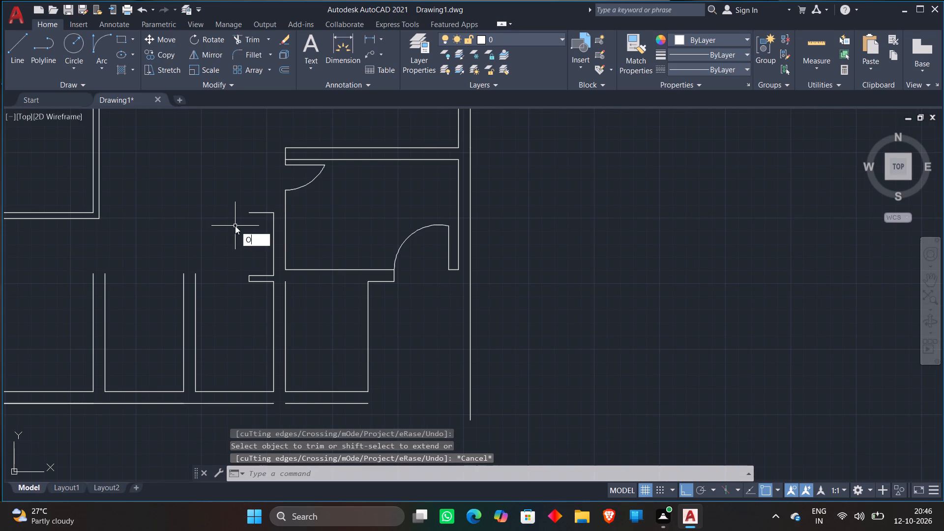
key("Return")
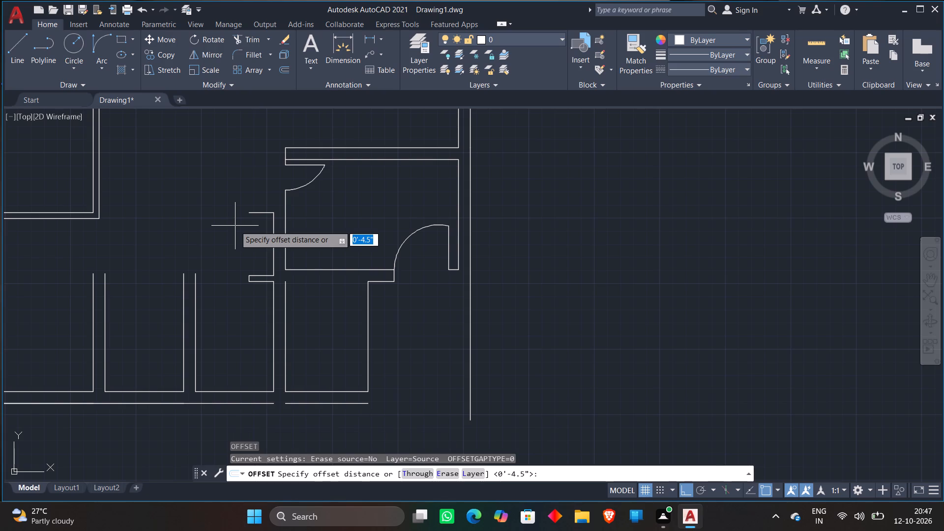
type("4.5")
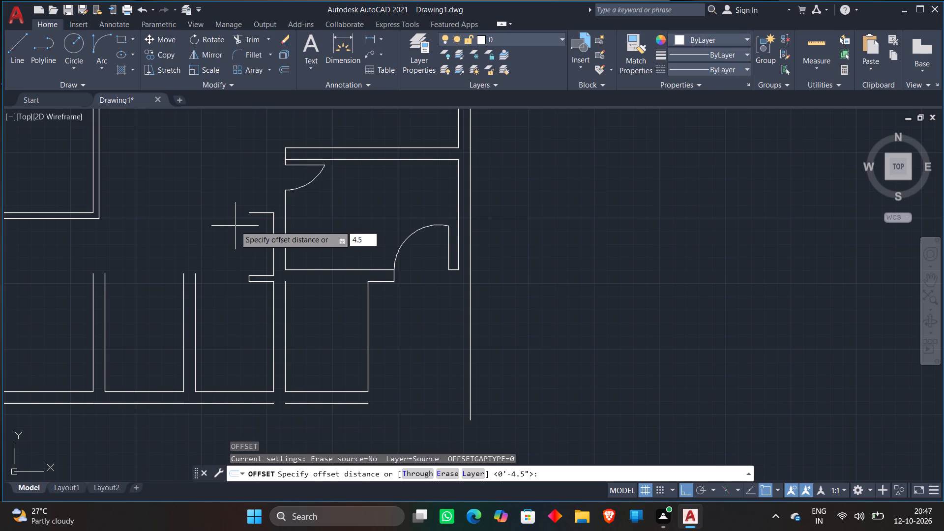
key("shift+quotedbl")
key("Return")
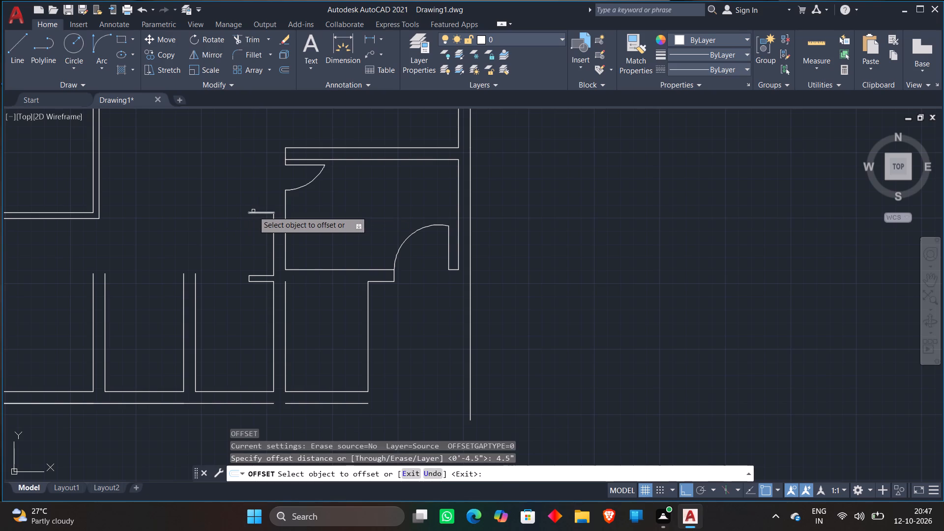
left_click(254, 213)
left_click(256, 201)
scroll(256, 197, "up", 1)
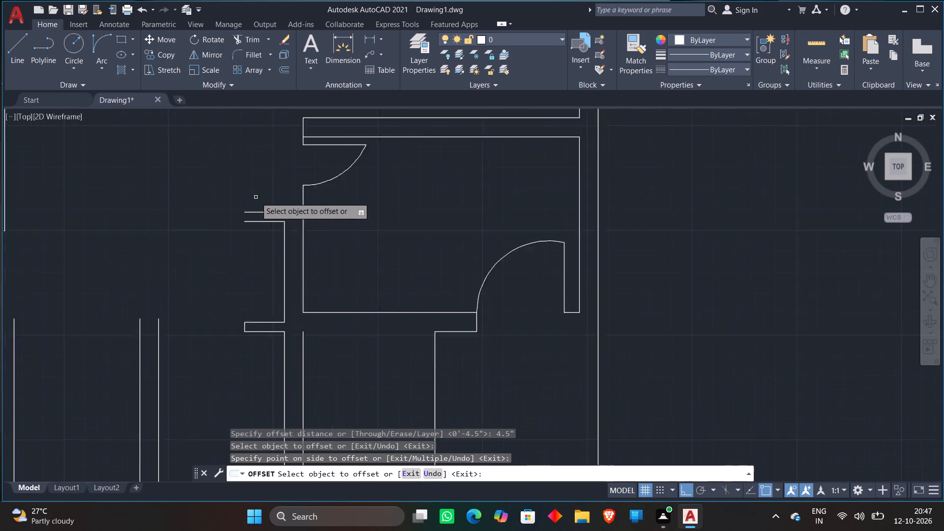
scroll(256, 197, "up", 1)
key("Escape")
Close the left end of the upper 4.5" wall stub with a vertical line.
key("l")
key("Return")
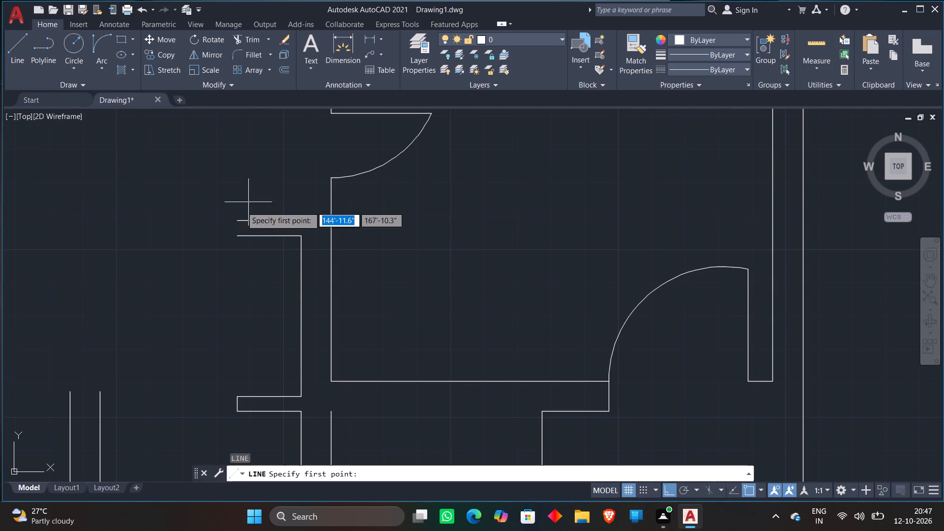
left_click(235, 219)
left_click(232, 236)
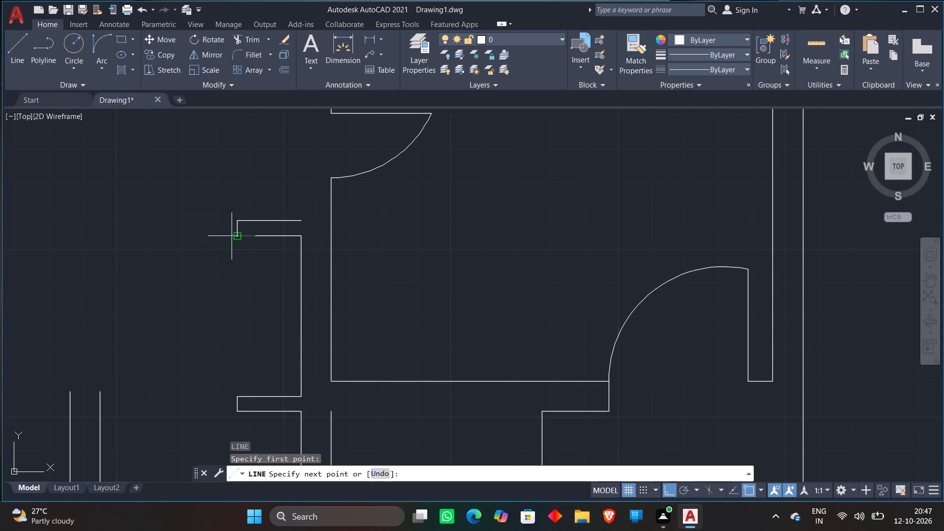
key("Escape")
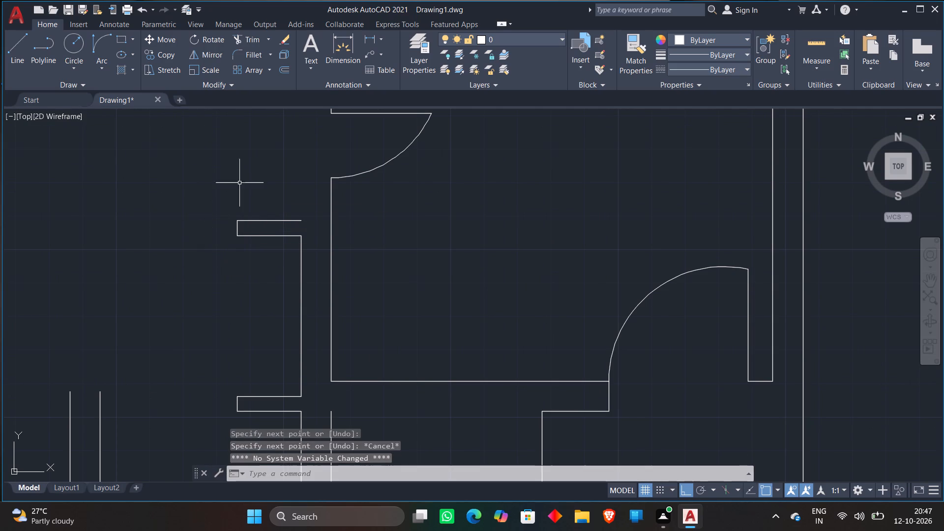
Extend the upper wall stub's top line rightward to the adjacent room's left vertical wall line.
type("EX")
key("space")
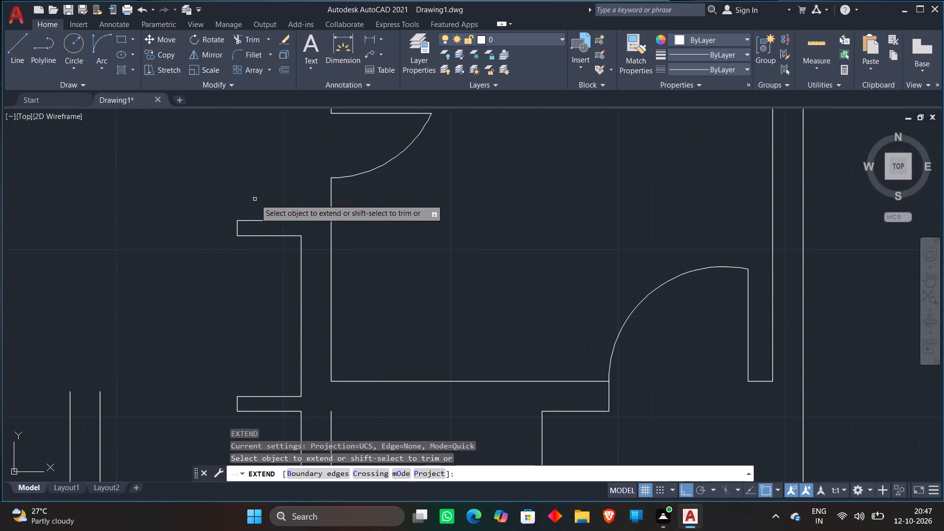
left_click(276, 220)
scroll(275, 187, "down", 2)
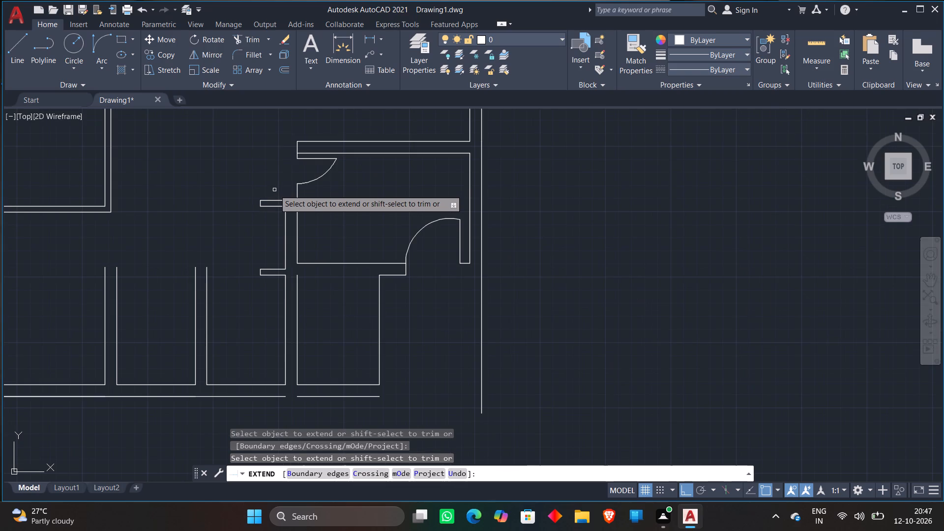
key("Escape")
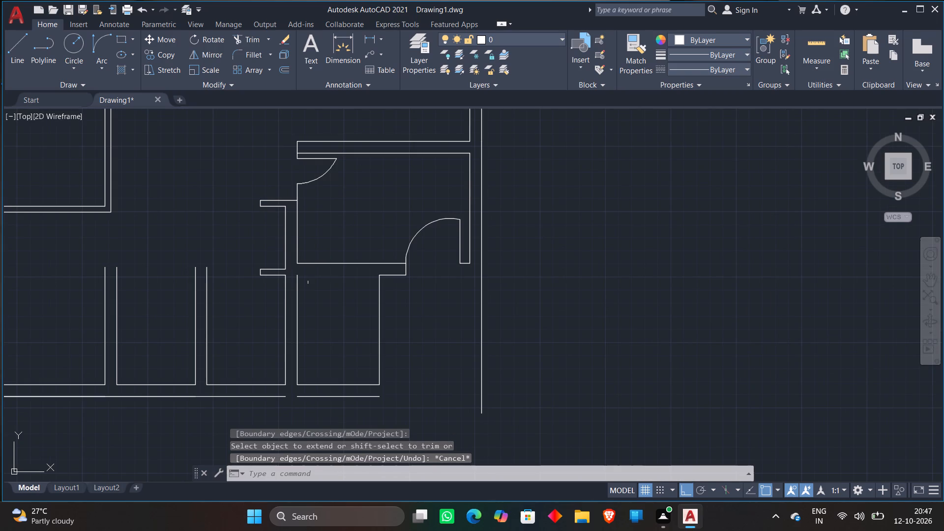
Extend the bottom line of the wall left of the door swing leftward to the lower room's left vertical wall line.
scroll(309, 282, "up", 1)
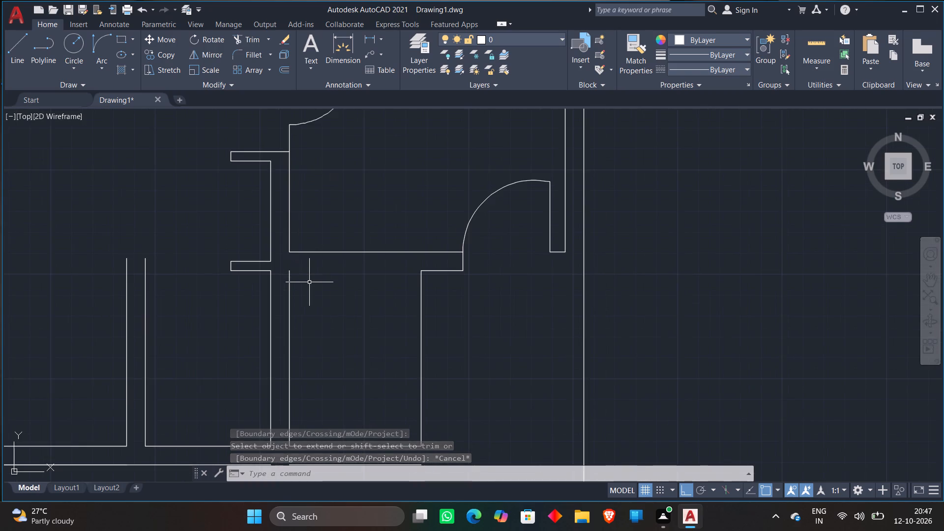
scroll(309, 282, "up", 1)
type("EX")
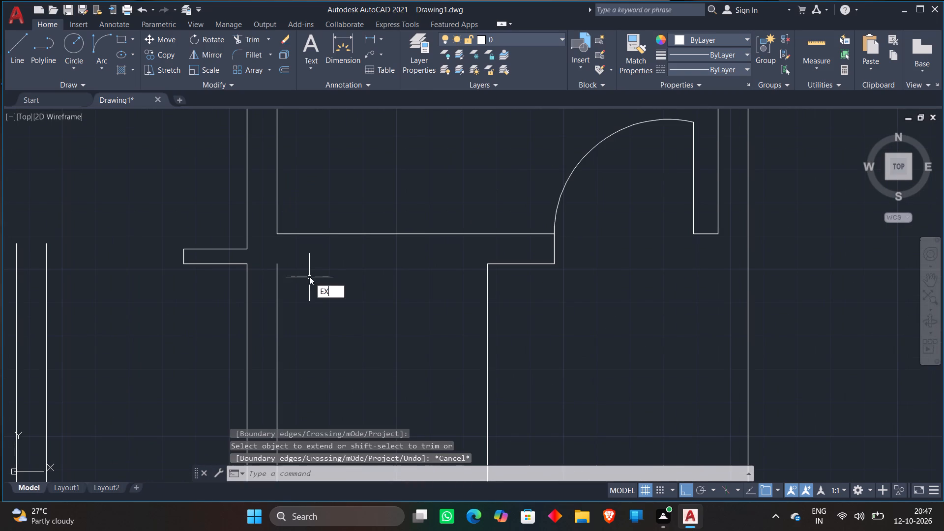
key("space")
left_click(500, 266)
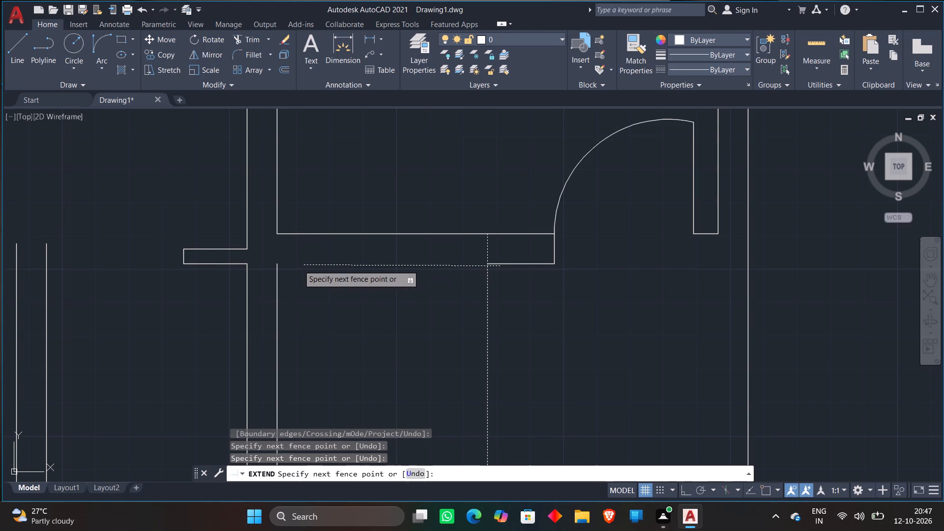
key("Escape")
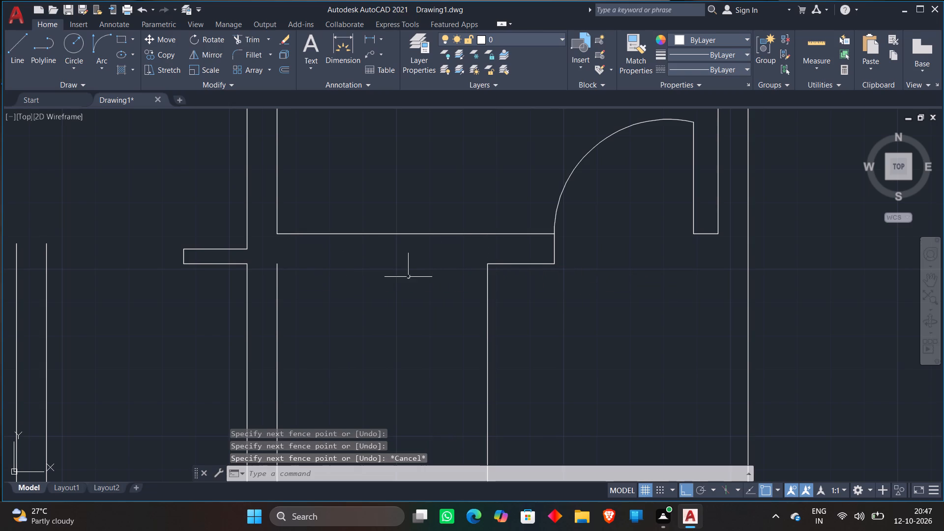
type("EX")
key("space")
left_click(511, 265)
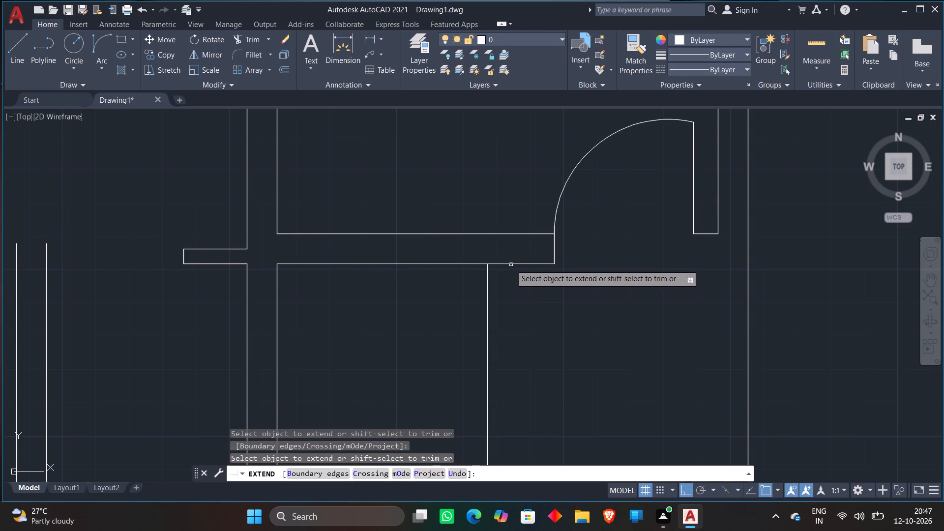
key("Escape")
Extend the same bottom wall line rightward, past the door opening, to the outer right vertical wall line.
scroll(371, 284, "down", 2)
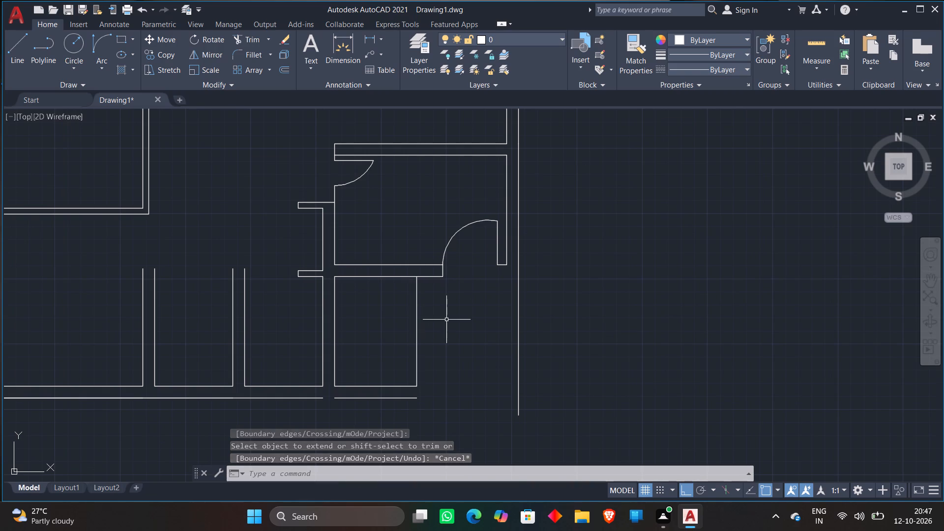
middle_click_drag(449, 334, 456, 284)
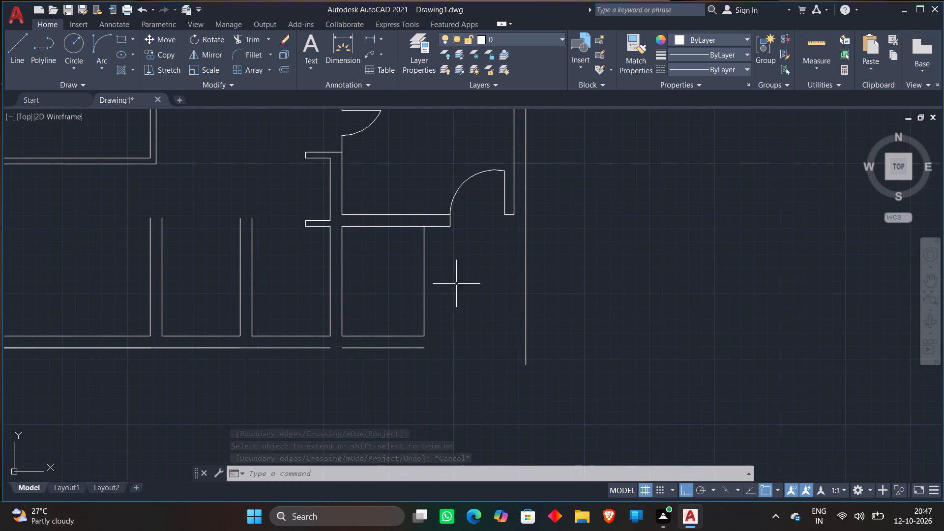
scroll(584, 198, "up", 1)
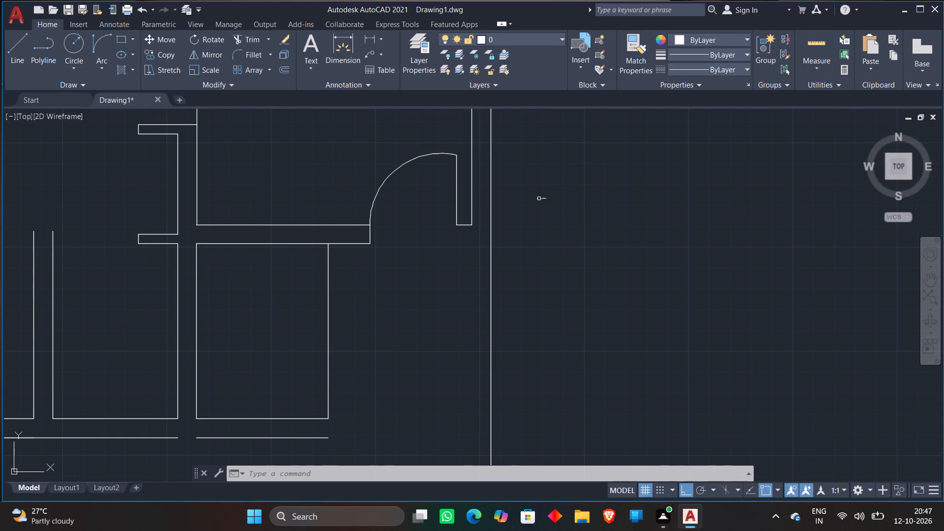
scroll(492, 228, "up", 1)
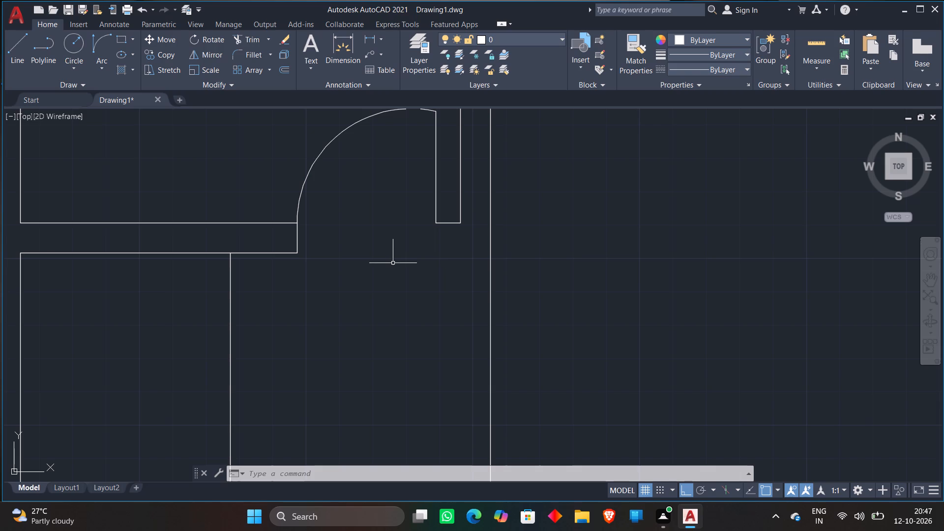
type("EX")
key("space")
left_click(289, 252)
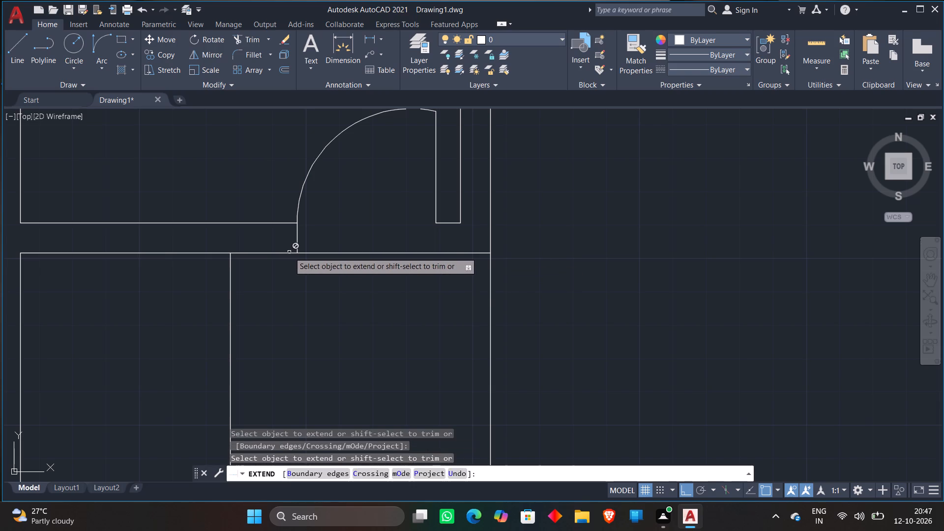
key("Escape")
Draw a 6" line rightward from the outer wall line, level with the door jamb's bottom, continuing vertically downward past the bottom wall line.
scroll(521, 265, "down", 3)
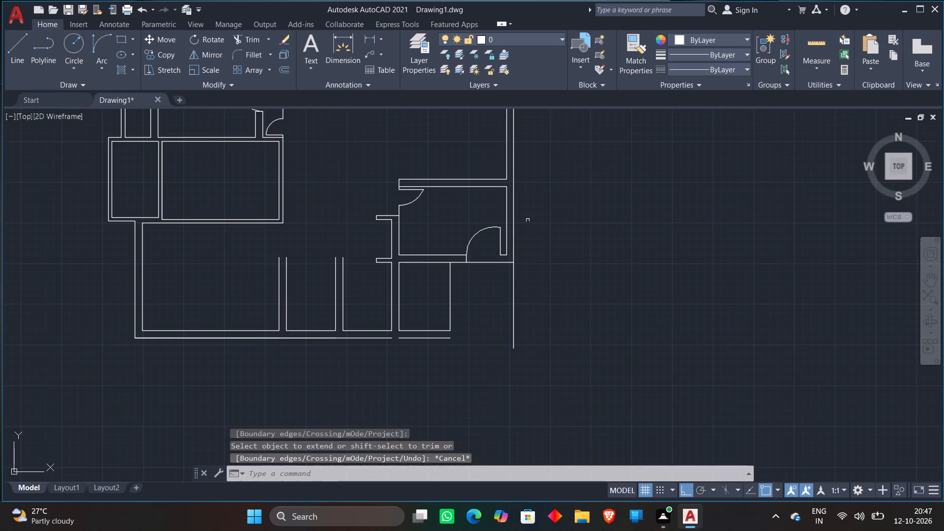
scroll(528, 220, "down", 1)
middle_click_drag(528, 220, 507, 317)
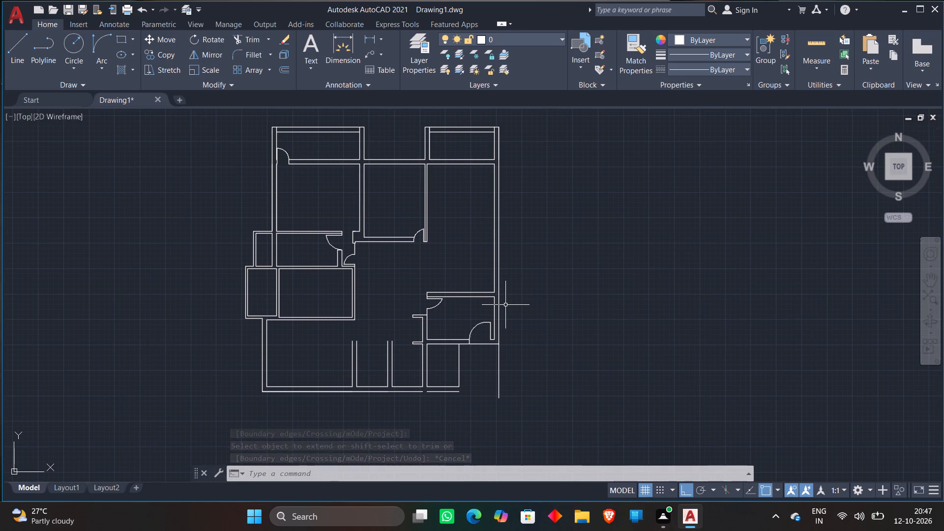
scroll(505, 305, "up", 2)
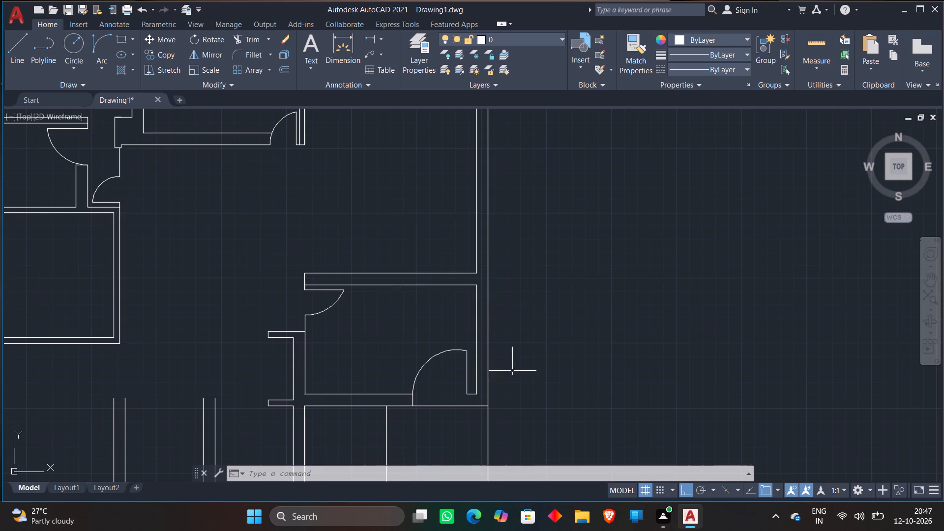
key("l")
key("Return")
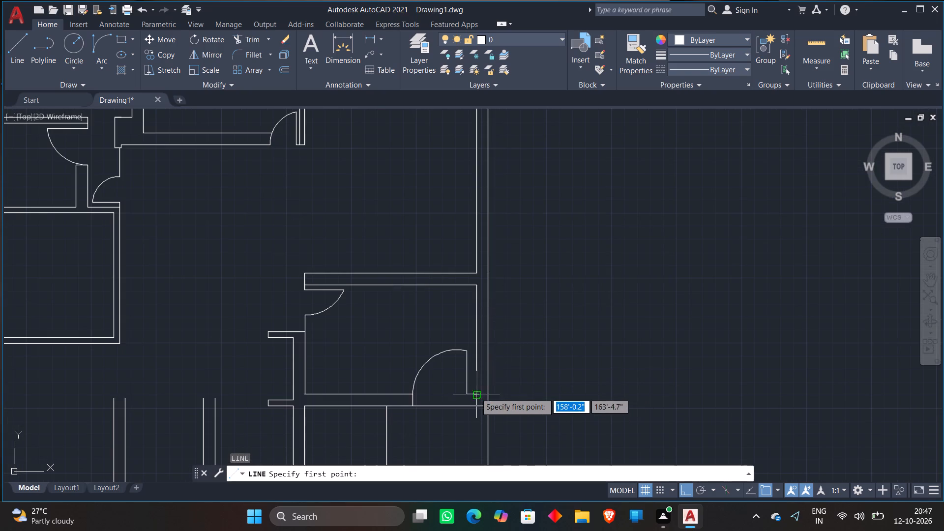
left_click(490, 392)
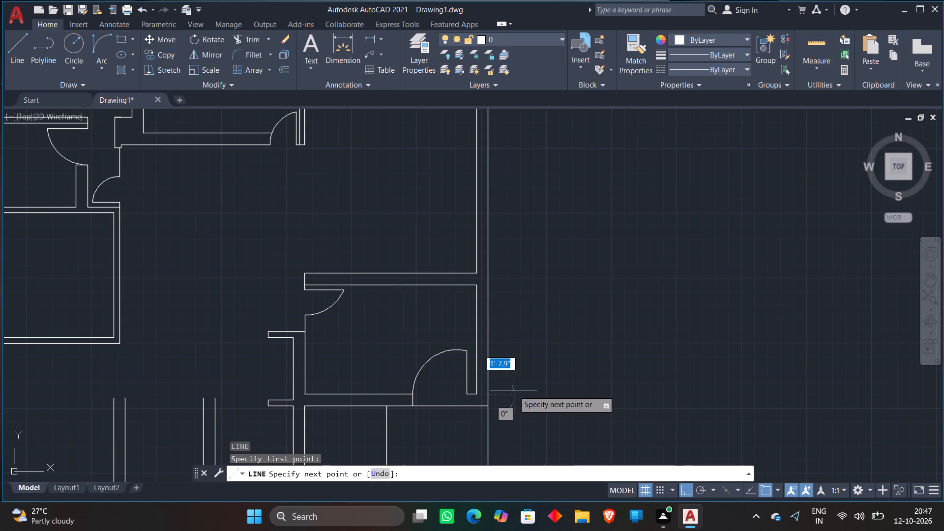
type("6\"")
key("Return")
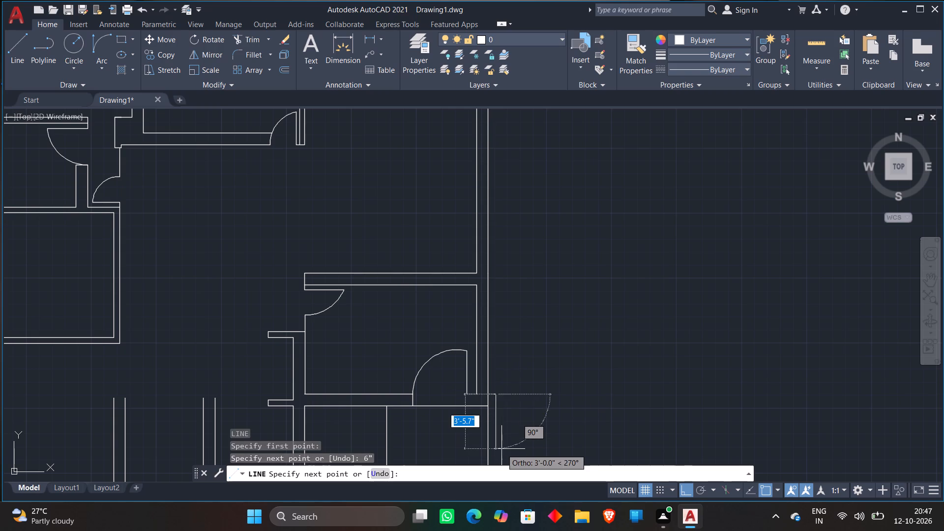
left_click(503, 421)
key("Escape")
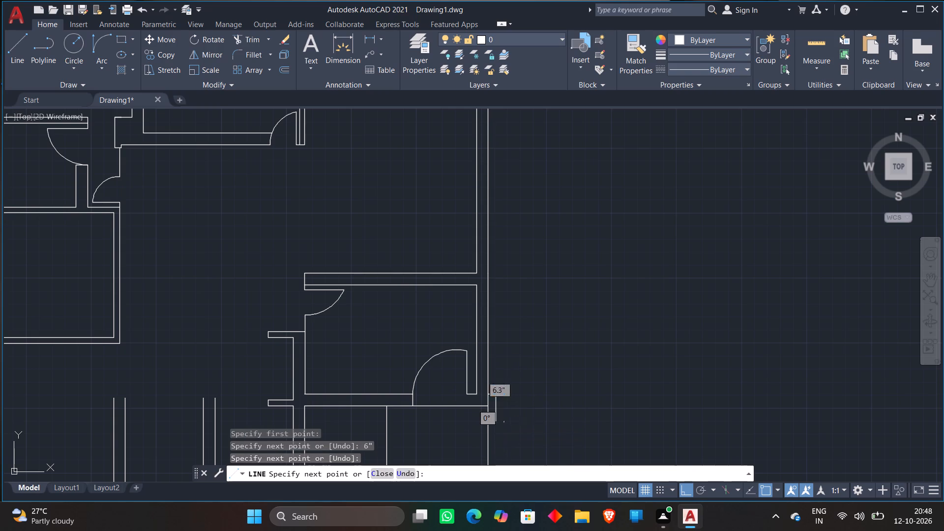
Extend the bottom wall line rightward to the new vertical line 6" outside the outer wall.
key("e")
key("x")
key("space")
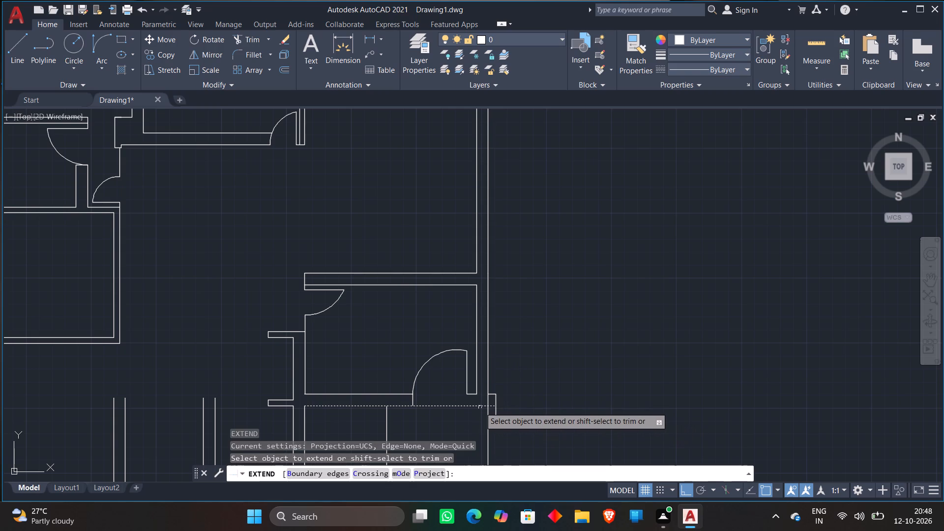
left_click(481, 407)
key("Escape")
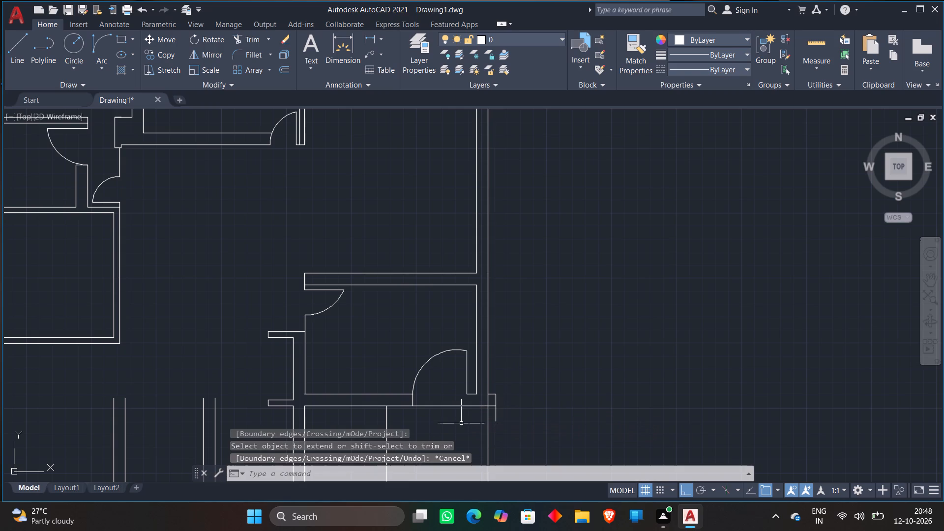
Trim the outer wall line inside the 6" projection, and both vertical overhangs below the bottom wall line.
type("TR")
key("space")
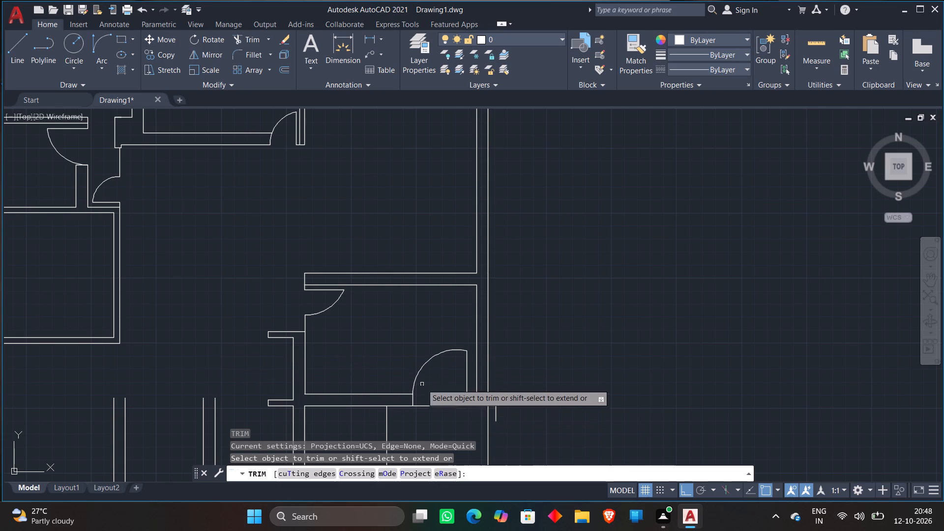
scroll(482, 399, "up", 3)
left_click(506, 406)
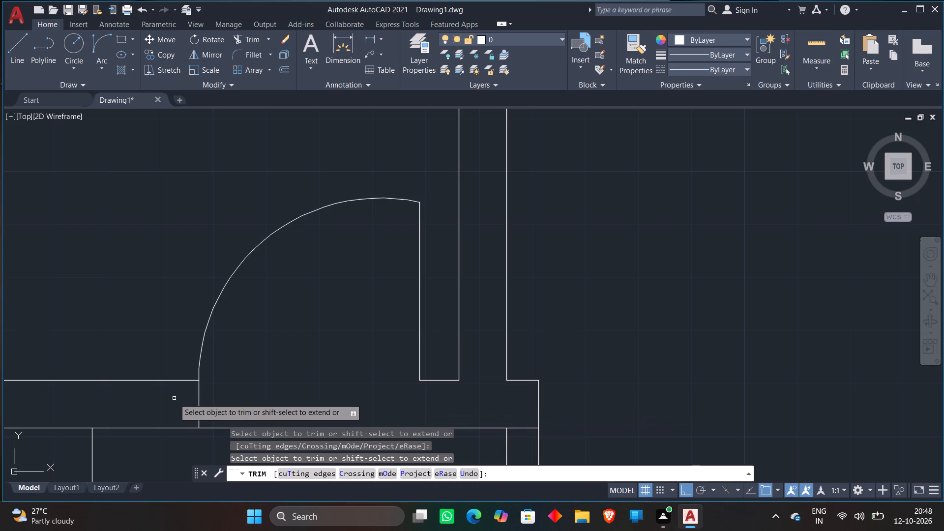
scroll(549, 295, "down", 1)
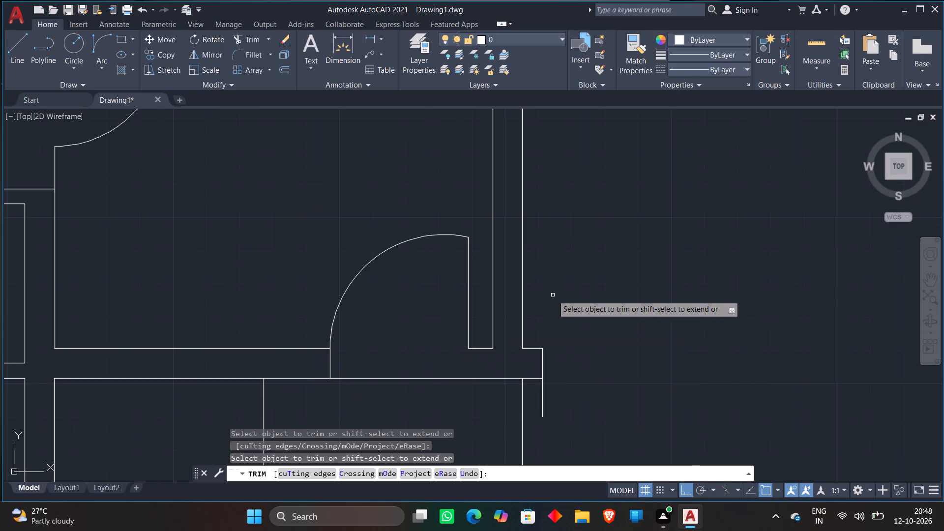
left_click(506, 402)
left_click(586, 393)
scroll(588, 333, "down", 1)
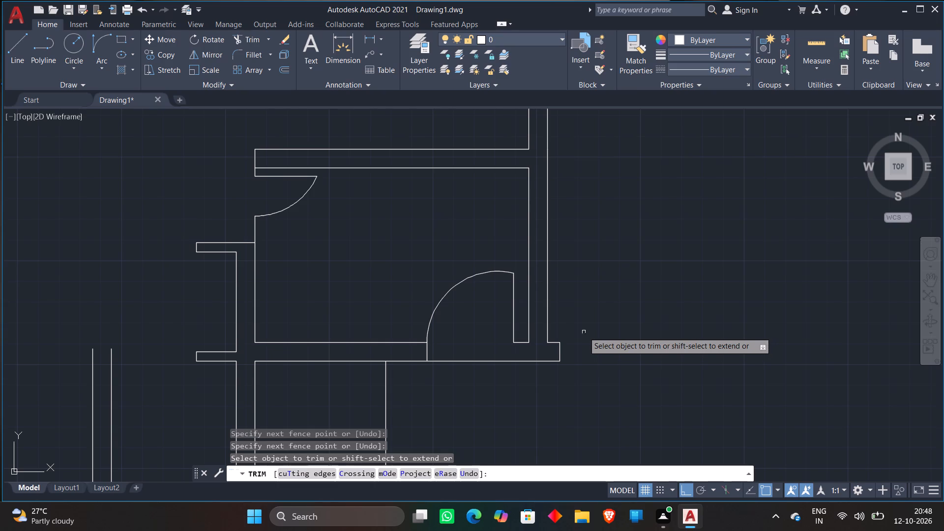
key("Escape")
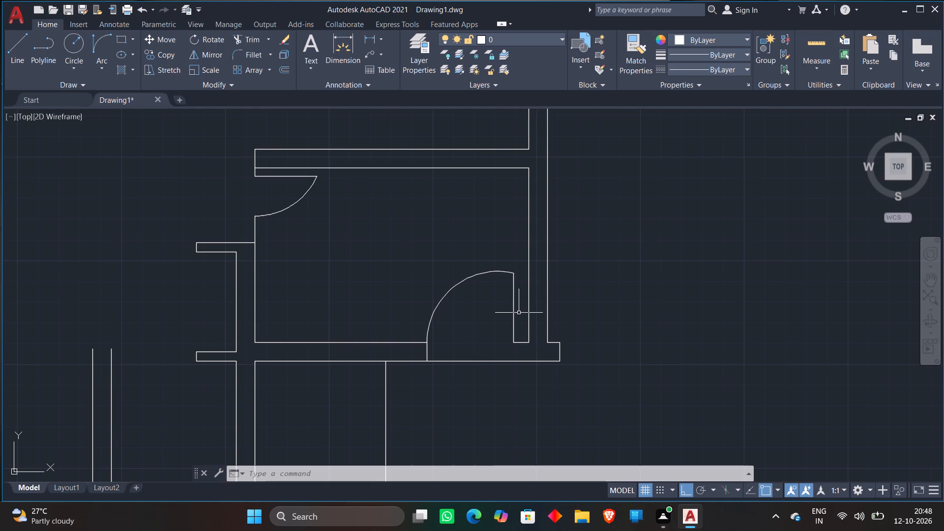
Extend the door's vertical line beside the swing arc downward to the bottom wall line.
type("EX")
key("space")
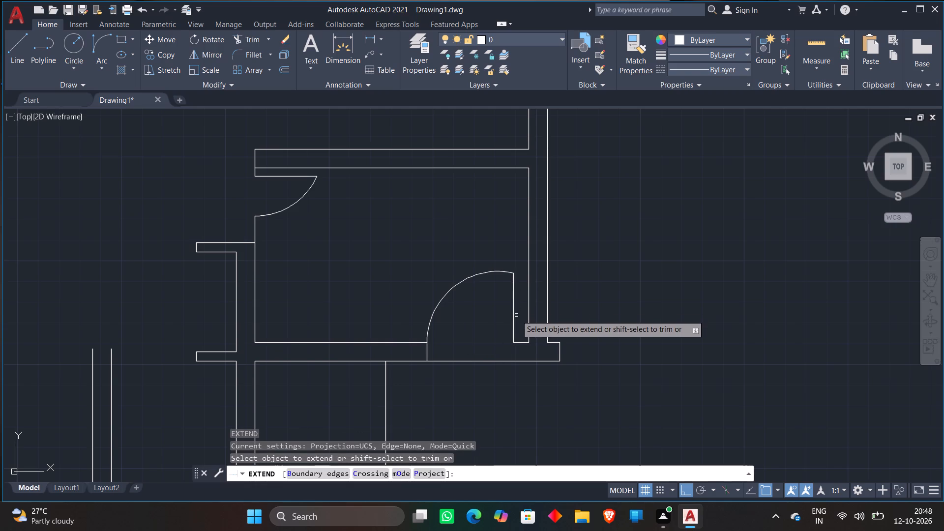
left_click(514, 325)
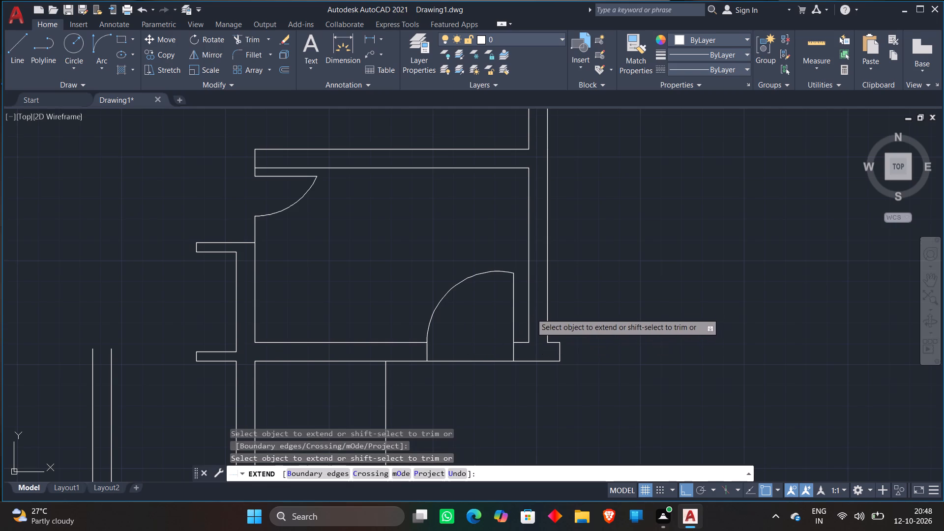
key("Escape")
Draw a short vertical line across the horizontal 9" wall above the room, just right of the upper-left door swing.
scroll(416, 252, "down", 3)
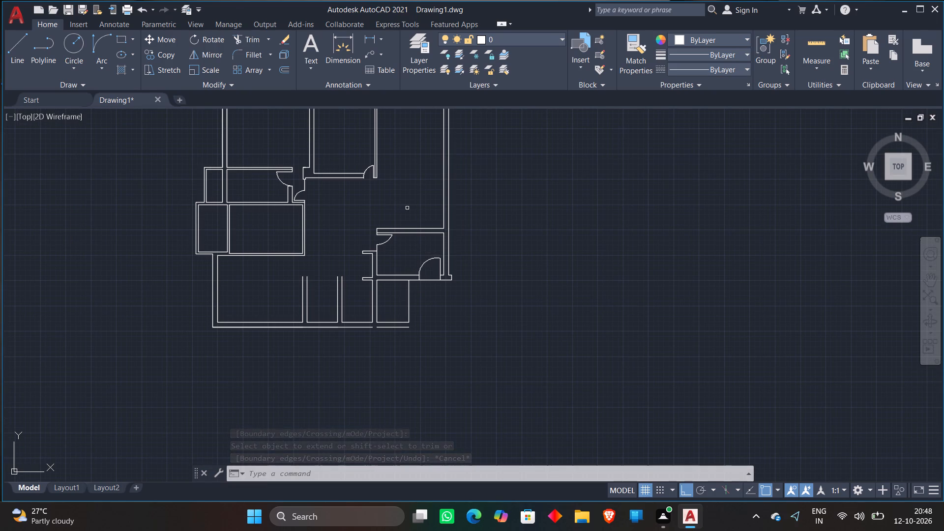
scroll(387, 206, "up", 3)
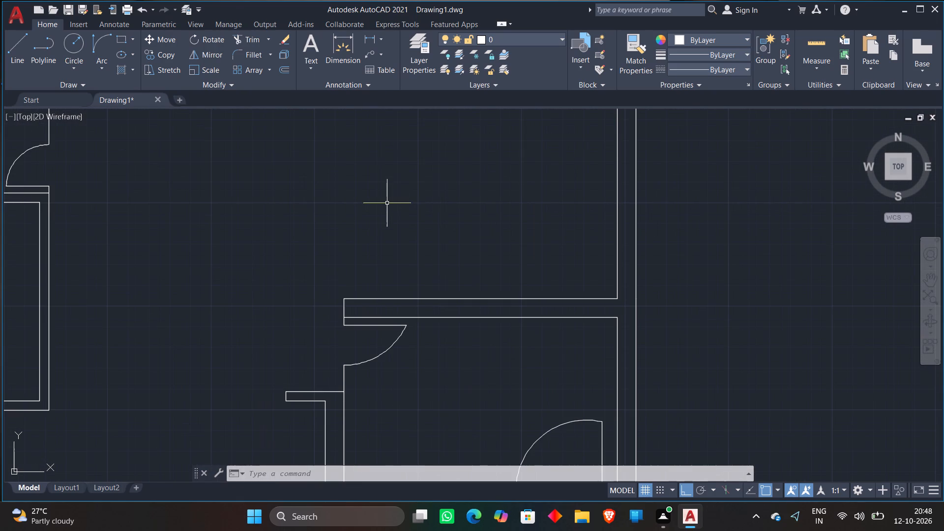
key("l")
key("Return")
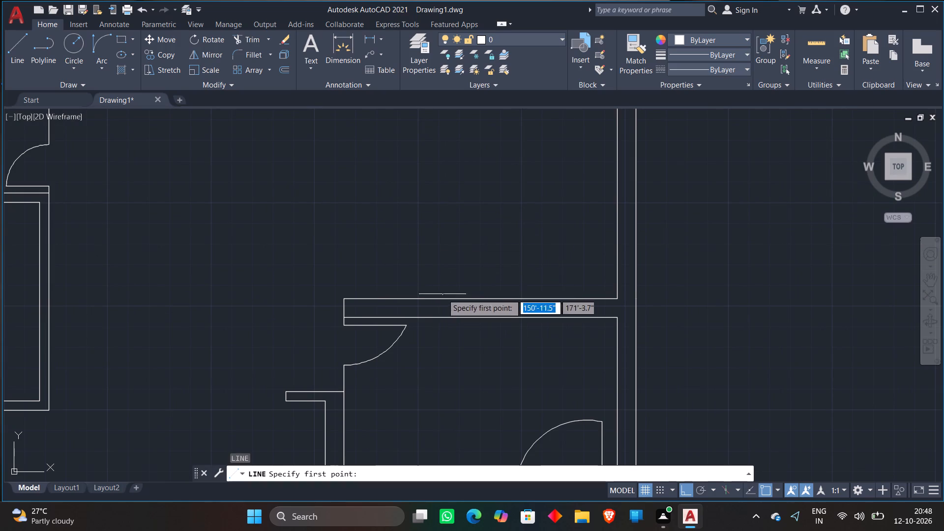
left_click(440, 283)
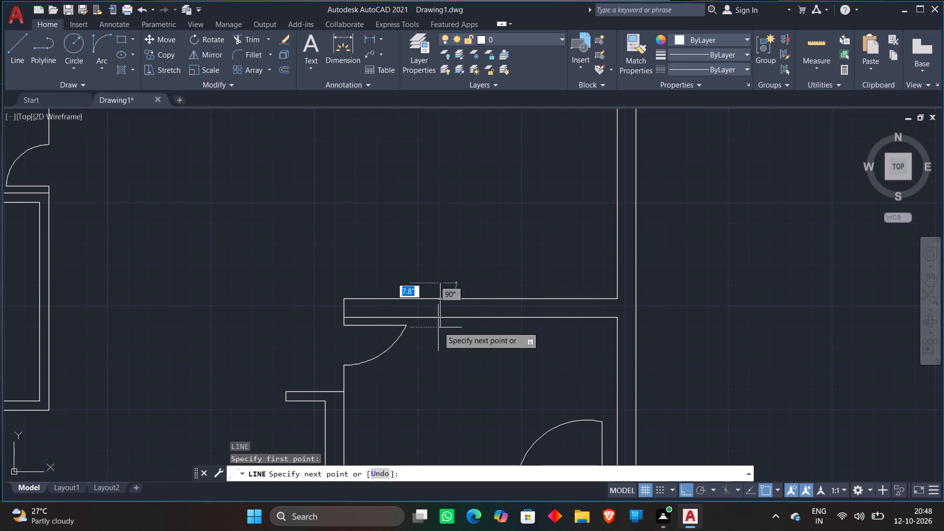
left_click(438, 328)
key("Escape")
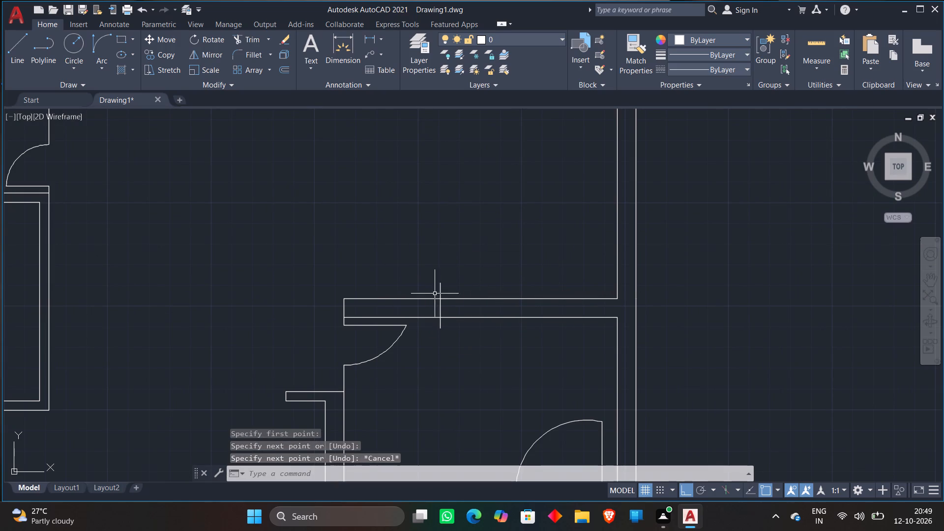
Copy the short vertical line about 3'-10" to the right along the horizontal wall.
left_click(440, 292)
right_click(461, 276)
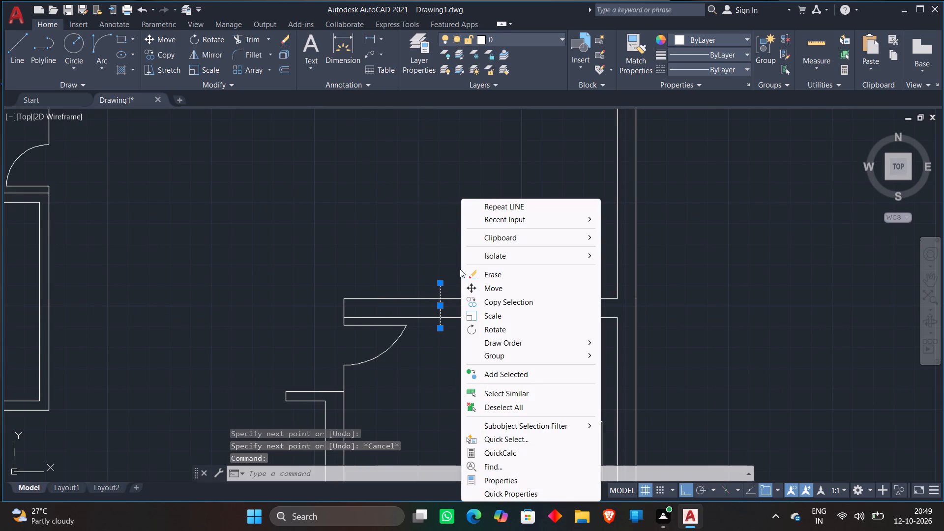
left_click(485, 300)
left_click(441, 292)
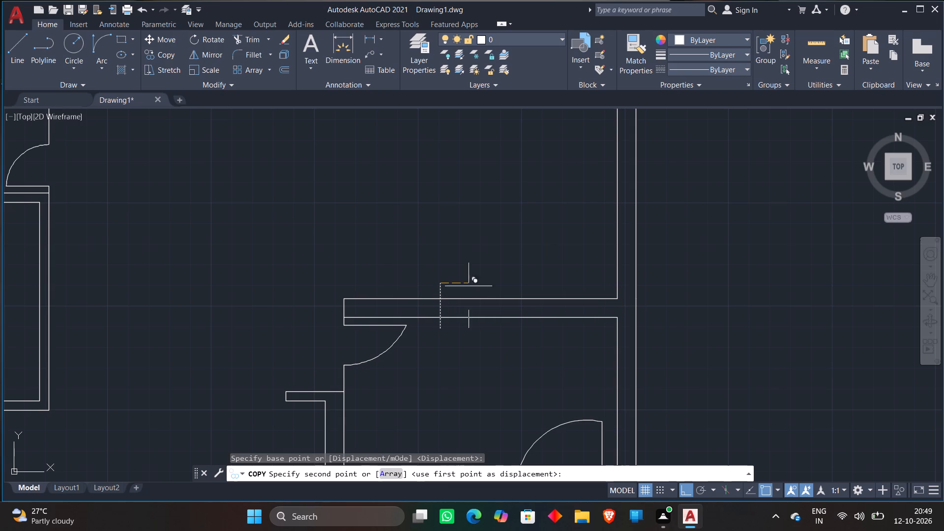
left_click(534, 291)
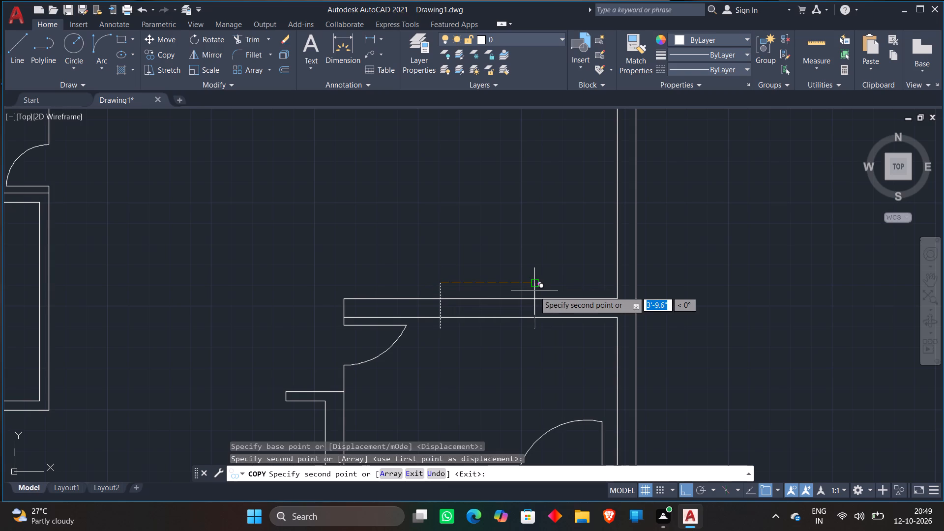
key("Escape")
Trim both lines of the horizontal 9" wall between the two short vertical lines, and trim those lines' overhangs above and below the wall.
type("TR")
key("space")
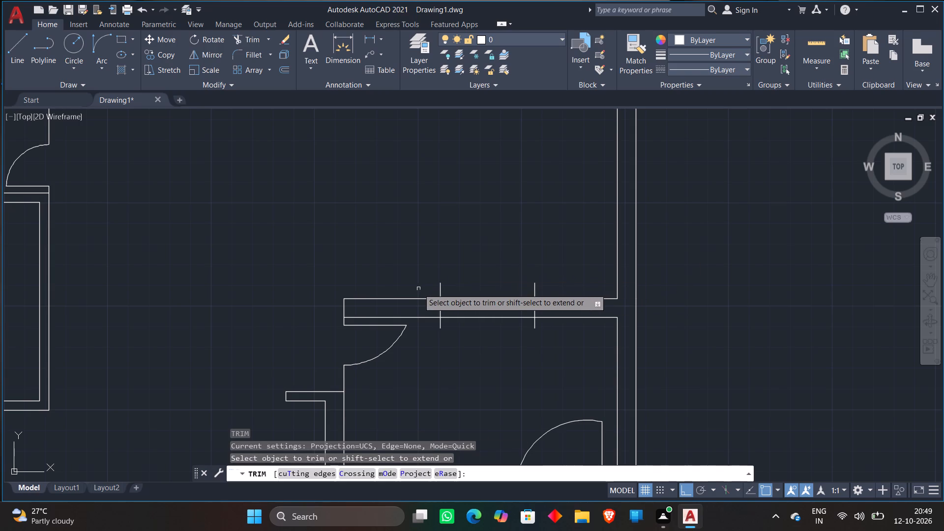
left_click(437, 292)
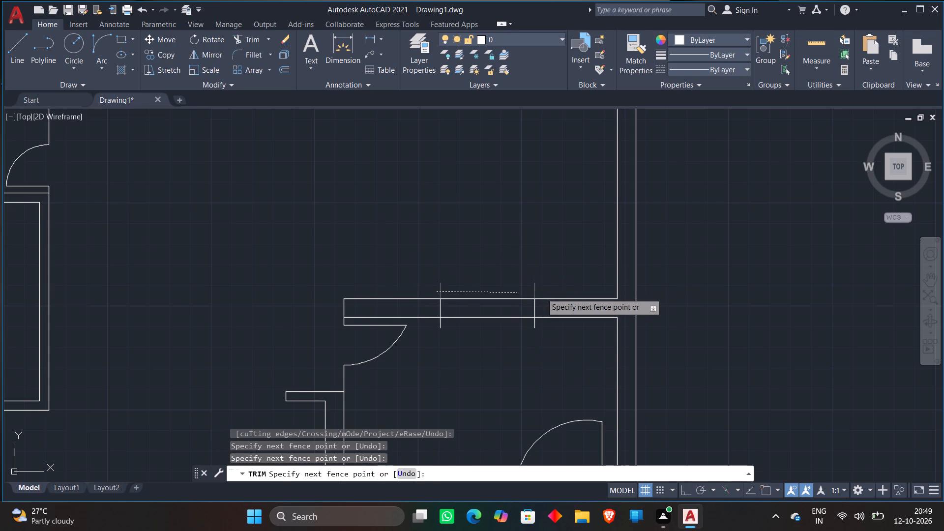
left_click(541, 293)
left_click(495, 288)
left_click(484, 343)
left_click(433, 323)
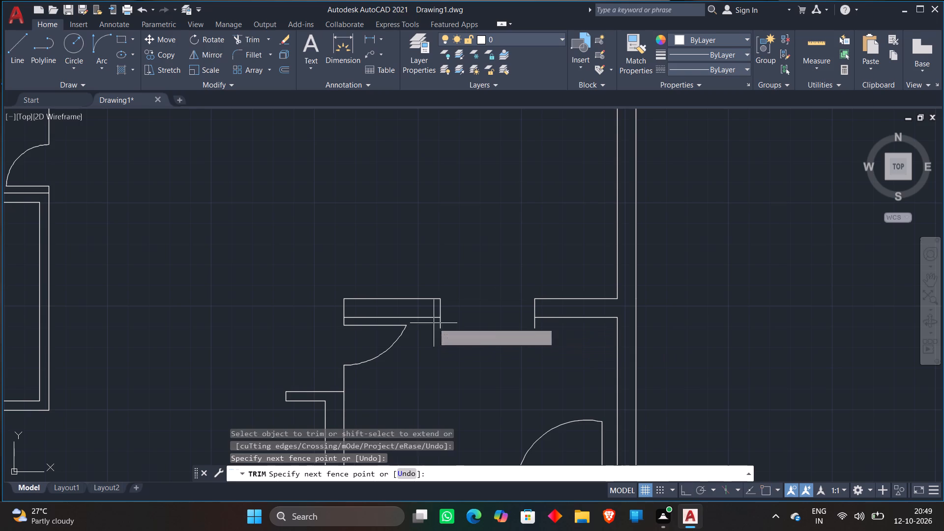
left_click(540, 324)
key("Escape")
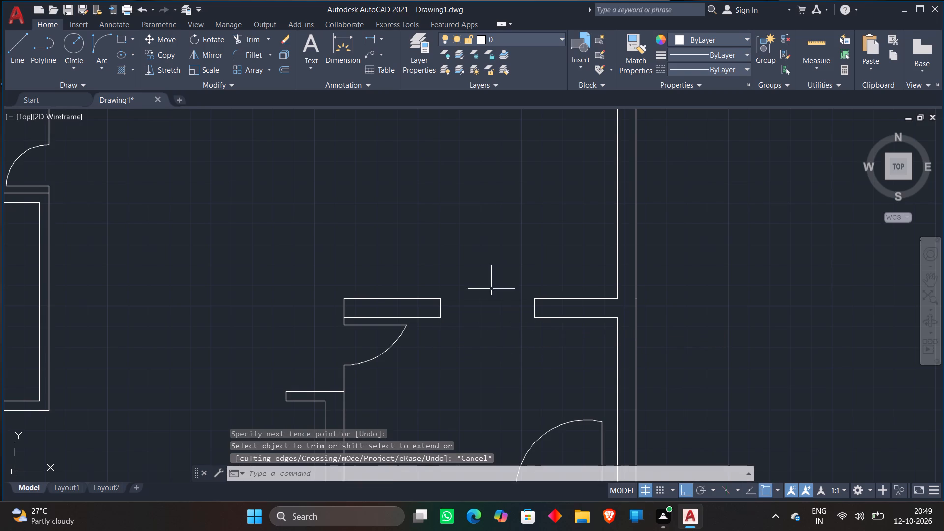
Draw a door swing arc with a downward start tangent from the lower stub wall's bottom-left corner to a point beside the vertical wall left of it.
scroll(475, 272, "down", 2)
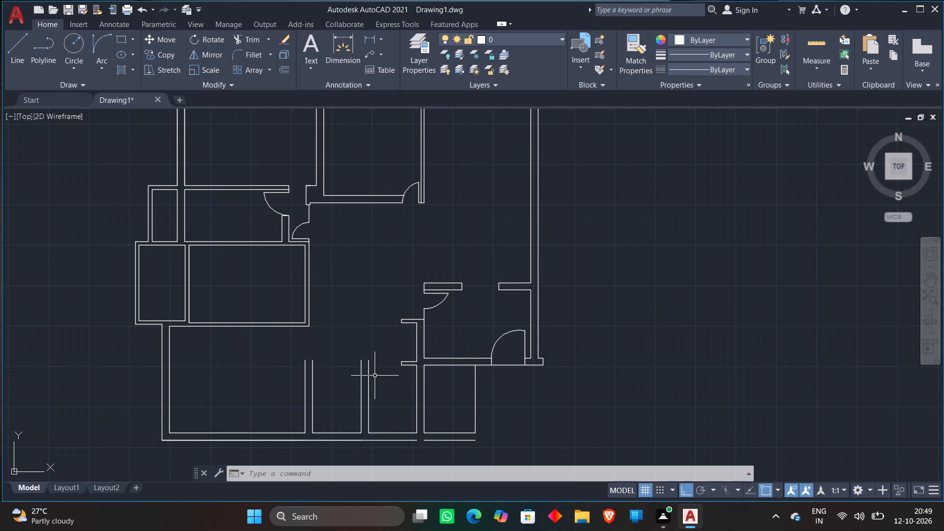
scroll(390, 358, "up", 2)
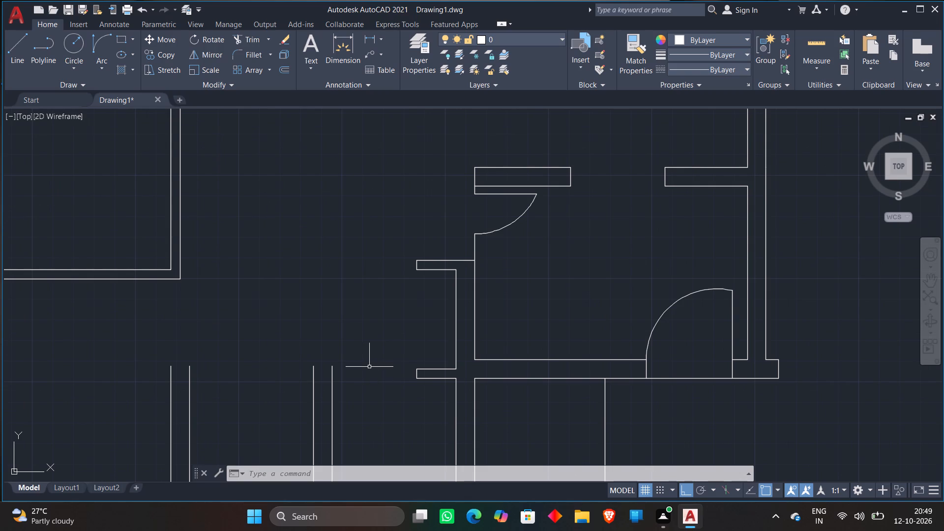
left_click(109, 46)
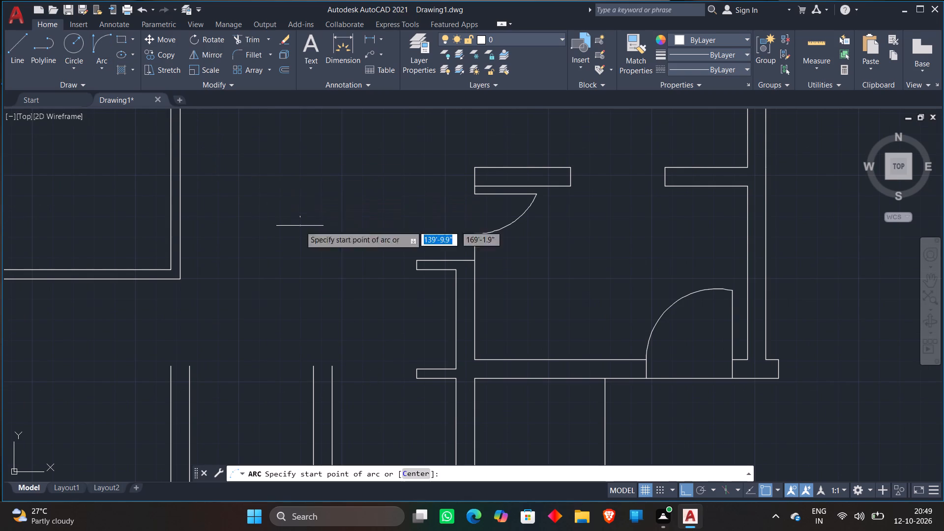
middle_click_drag(362, 290, 360, 161)
scroll(366, 213, "up", 2)
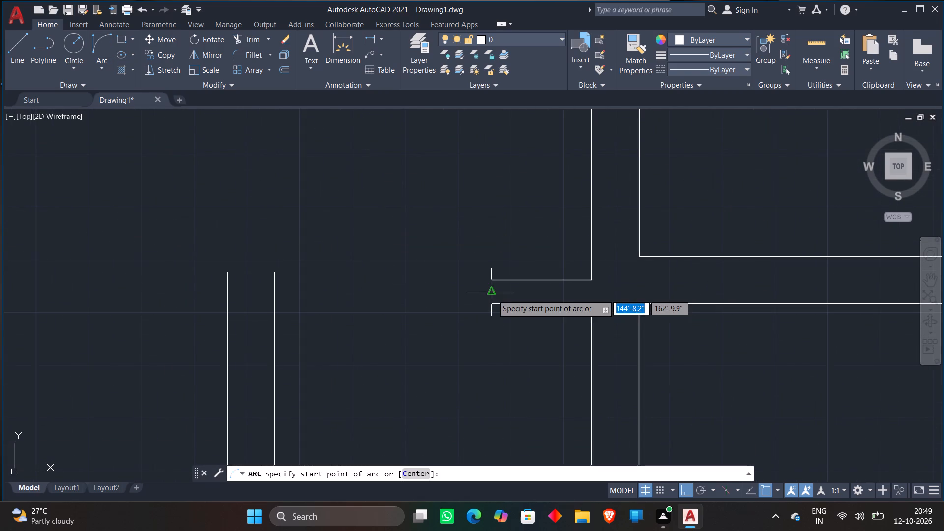
left_click(491, 306)
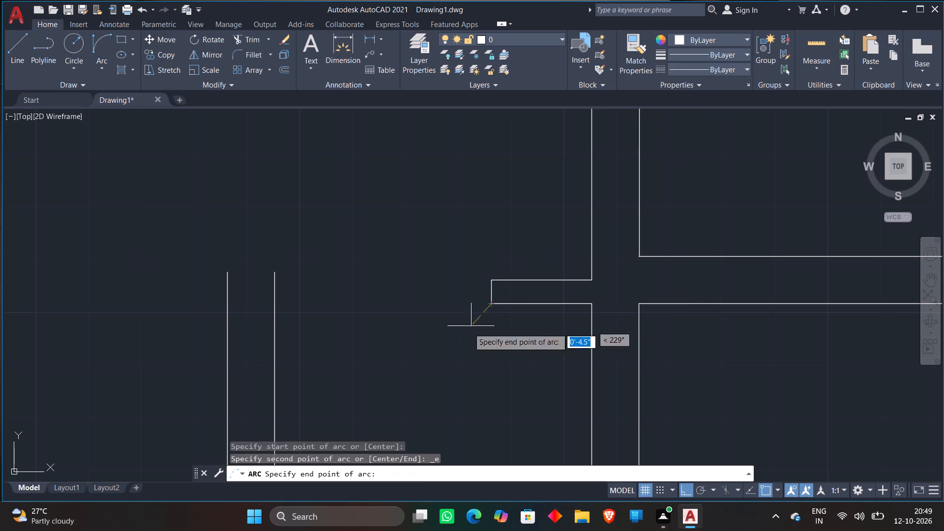
middle_click_drag(369, 373, 393, 218)
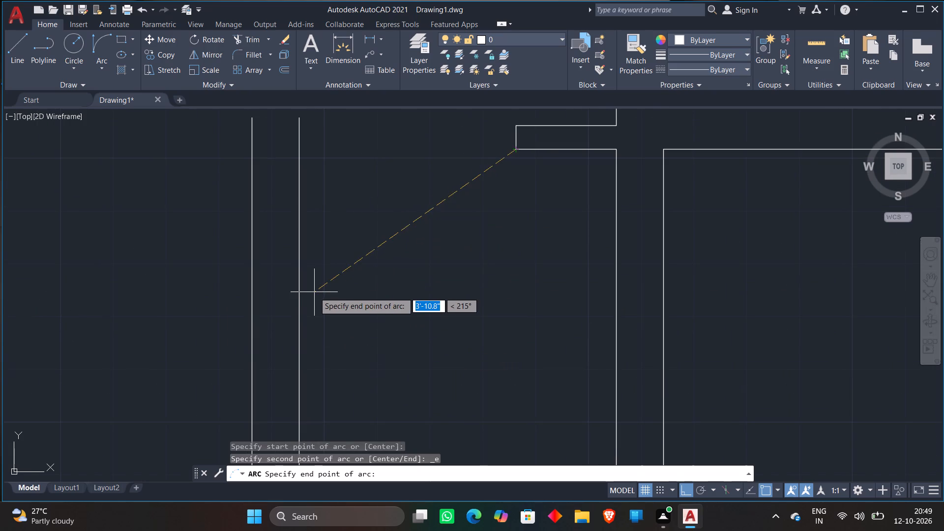
scroll(315, 292, "down", 1)
left_click(319, 304)
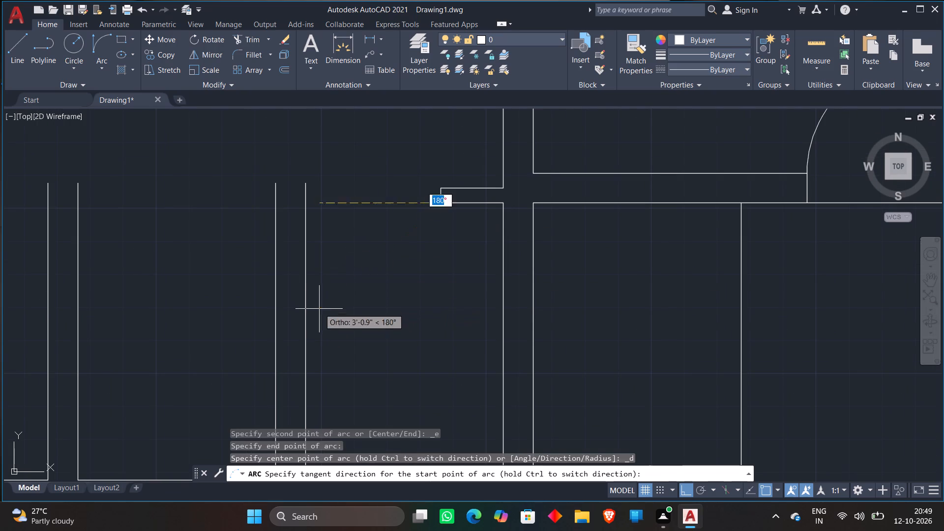
left_click(331, 351)
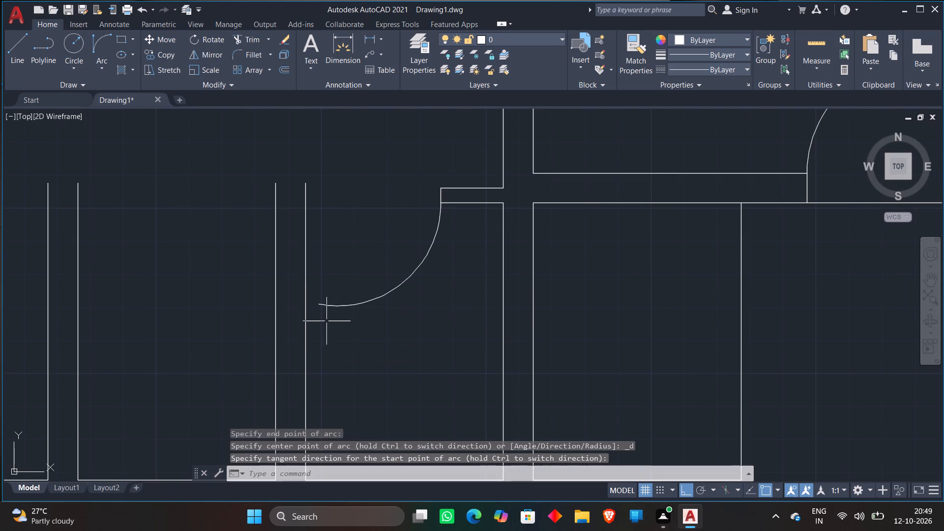
Draw a vertical door line from the arc's lower-left end up to just above the stub wall's top line.
key("l")
key("Return")
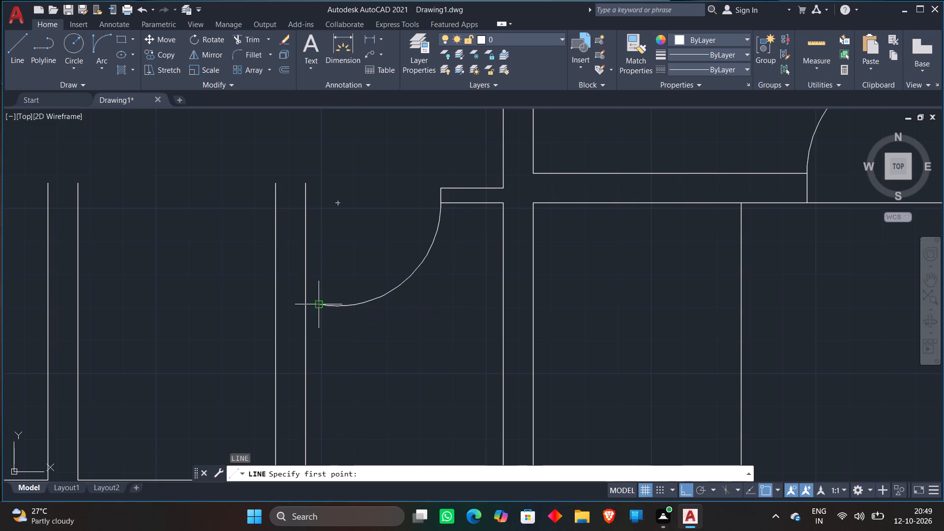
left_click(321, 305)
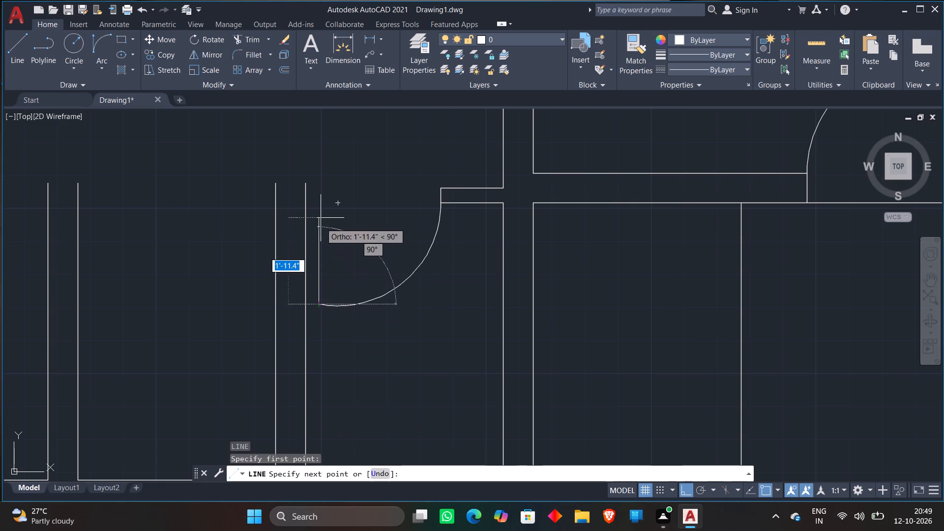
left_click(321, 181)
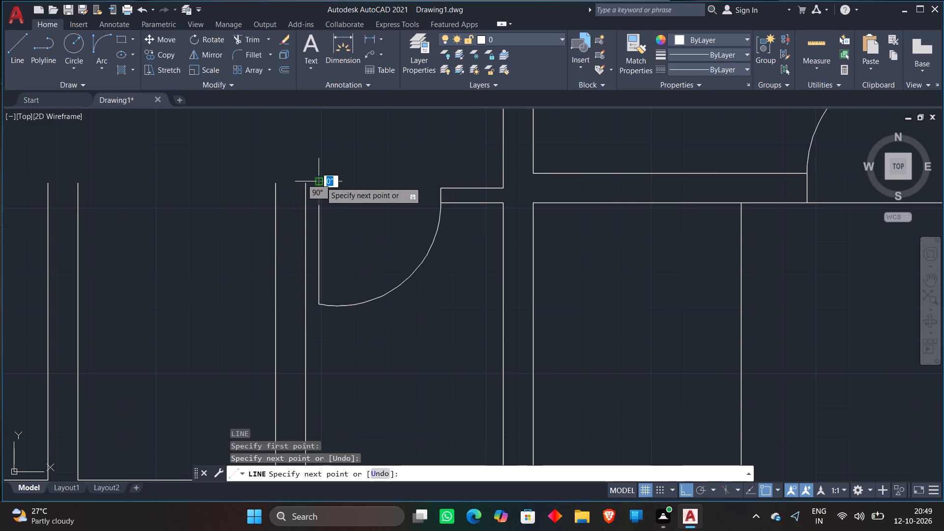
key("Escape")
Extend the stub wall's top line left across the door opening to the neighbouring vertical wall.
type("EX")
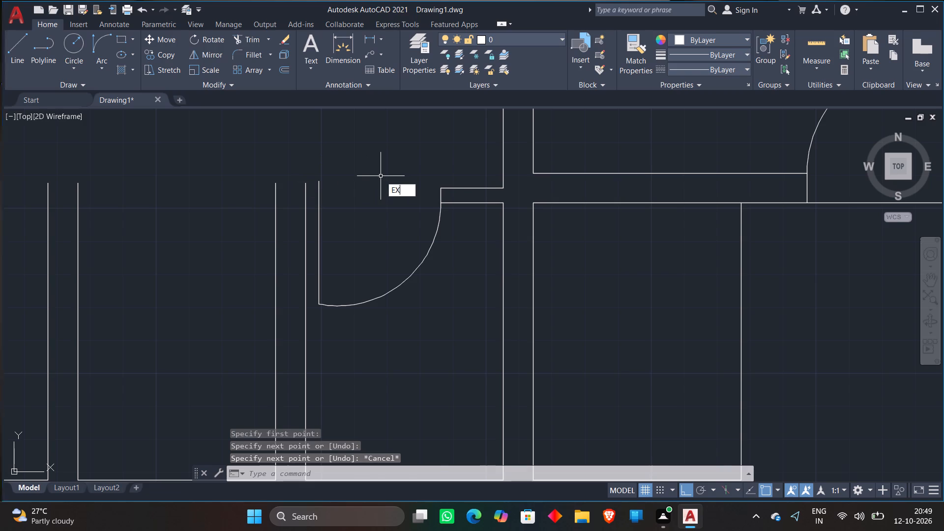
key("space")
left_click(453, 188)
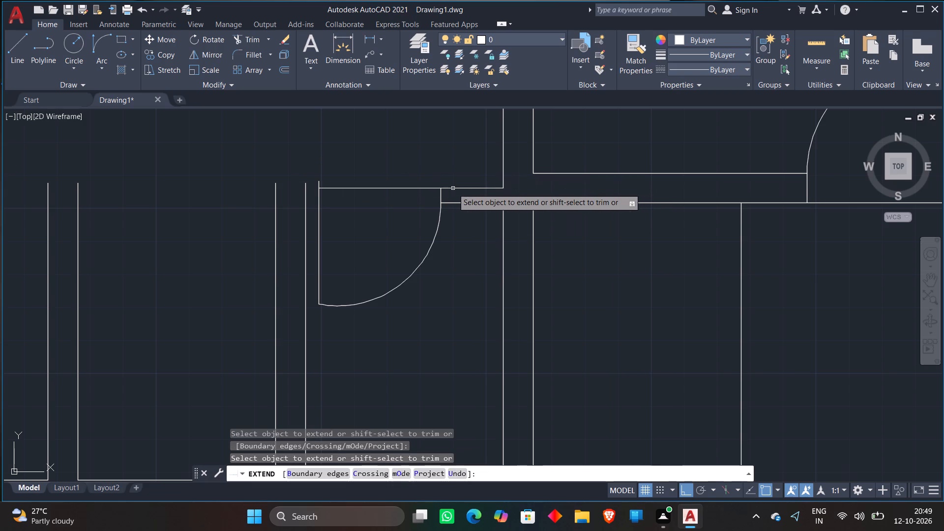
left_click(323, 187)
key("Escape")
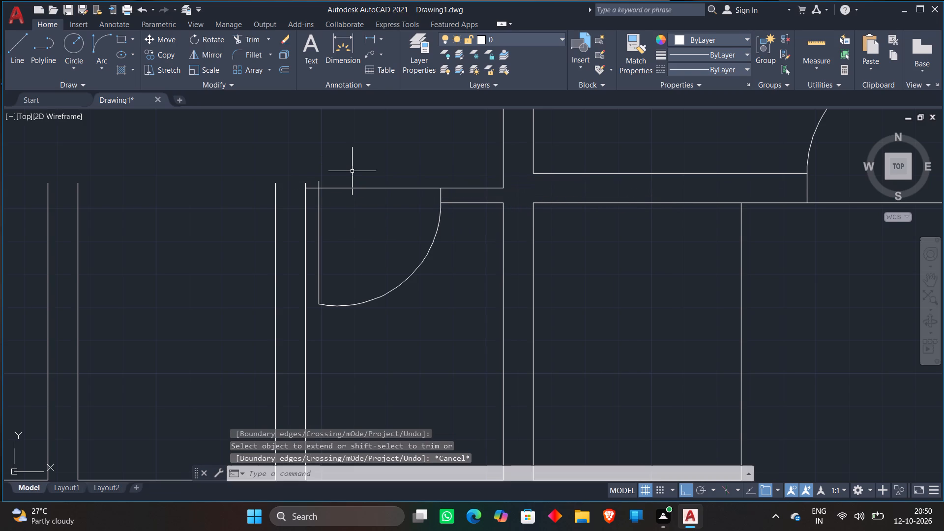
Trim the door line's overhang above the extended wall line, and the part of that wall line crossing the door opening.
type("TR")
key("space")
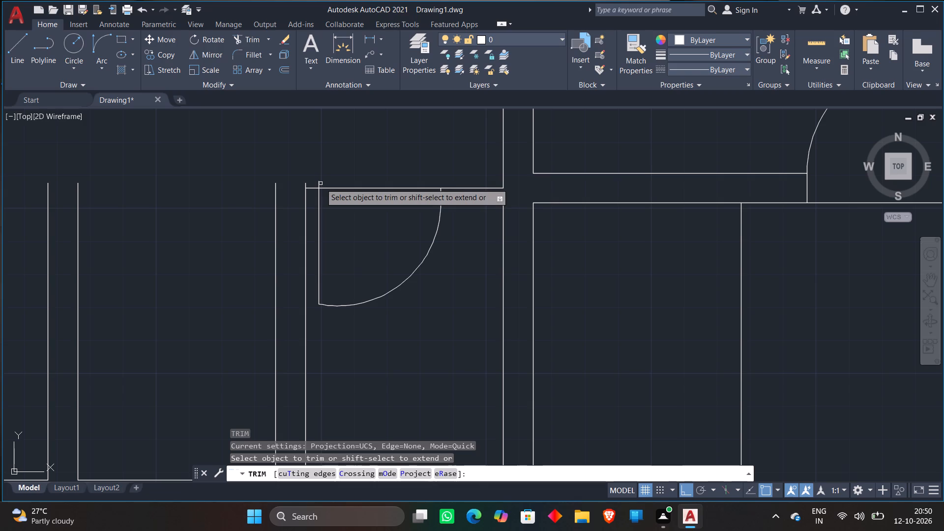
left_click(320, 183)
left_click(348, 176)
left_click(346, 234)
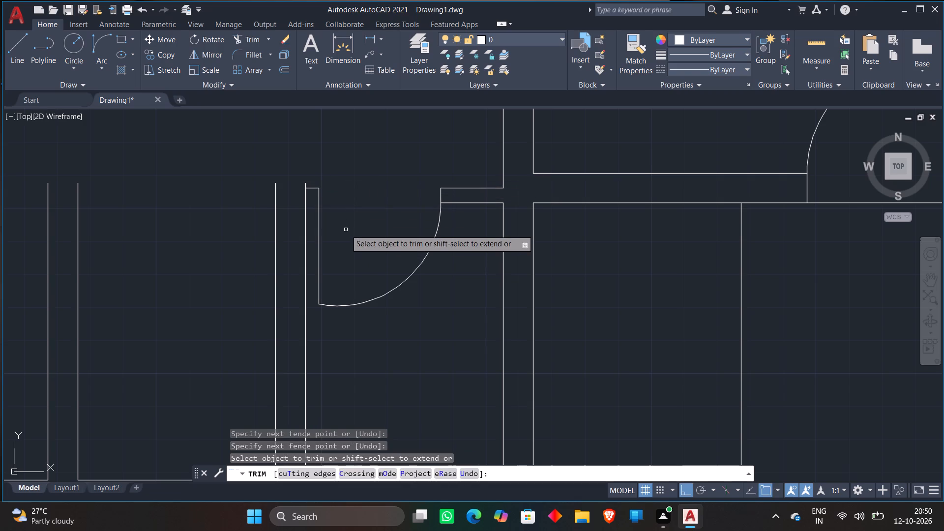
key("Escape")
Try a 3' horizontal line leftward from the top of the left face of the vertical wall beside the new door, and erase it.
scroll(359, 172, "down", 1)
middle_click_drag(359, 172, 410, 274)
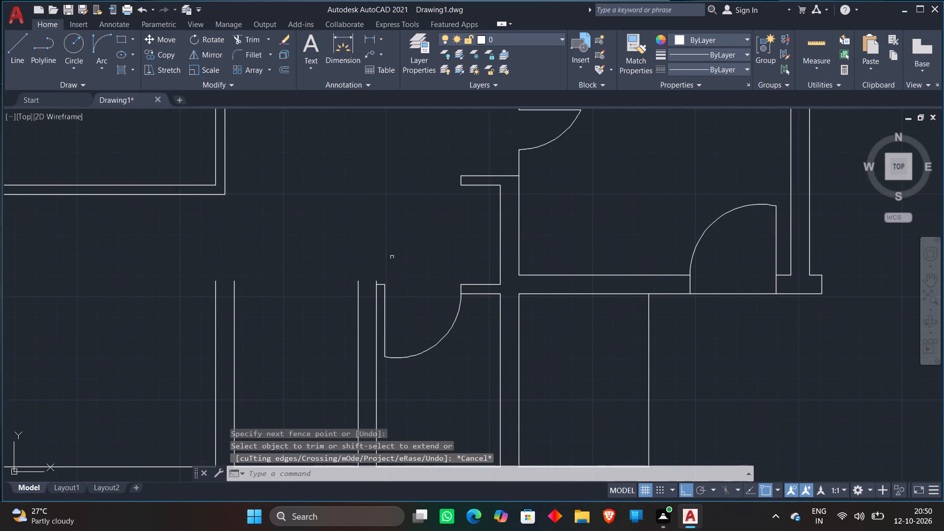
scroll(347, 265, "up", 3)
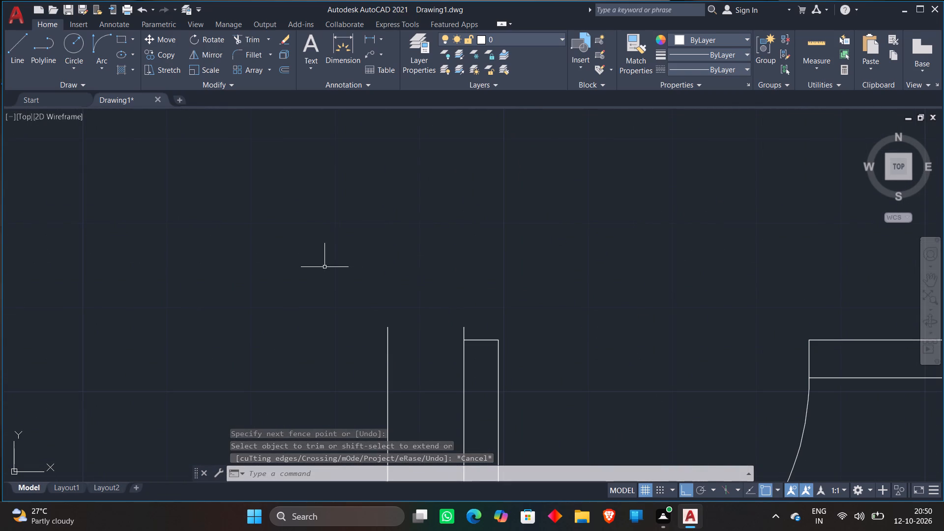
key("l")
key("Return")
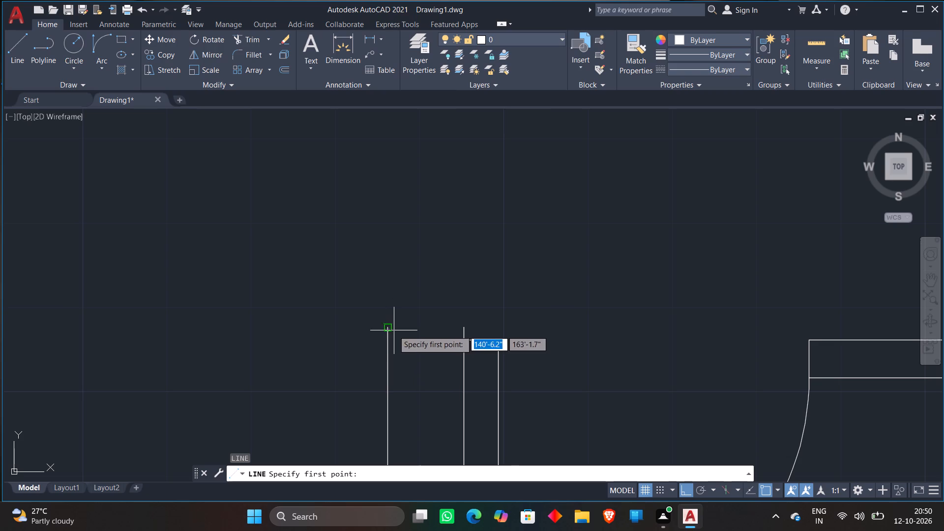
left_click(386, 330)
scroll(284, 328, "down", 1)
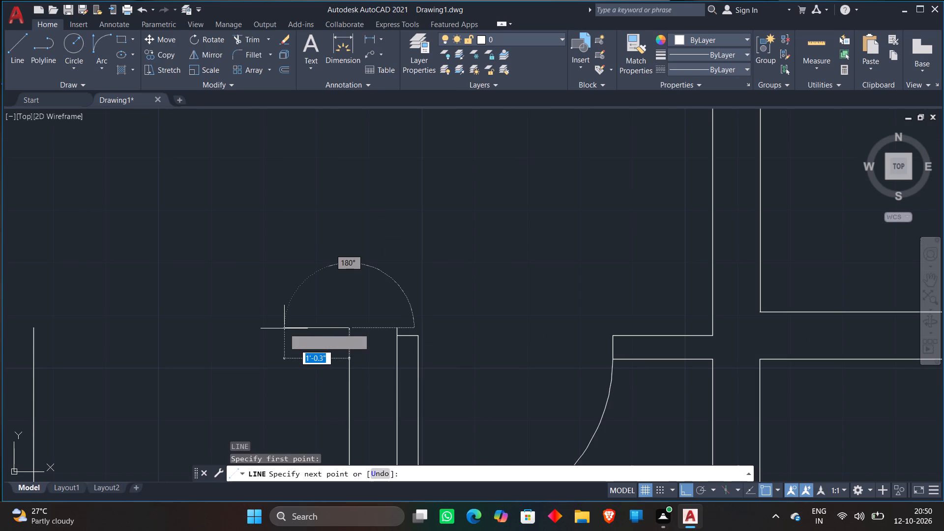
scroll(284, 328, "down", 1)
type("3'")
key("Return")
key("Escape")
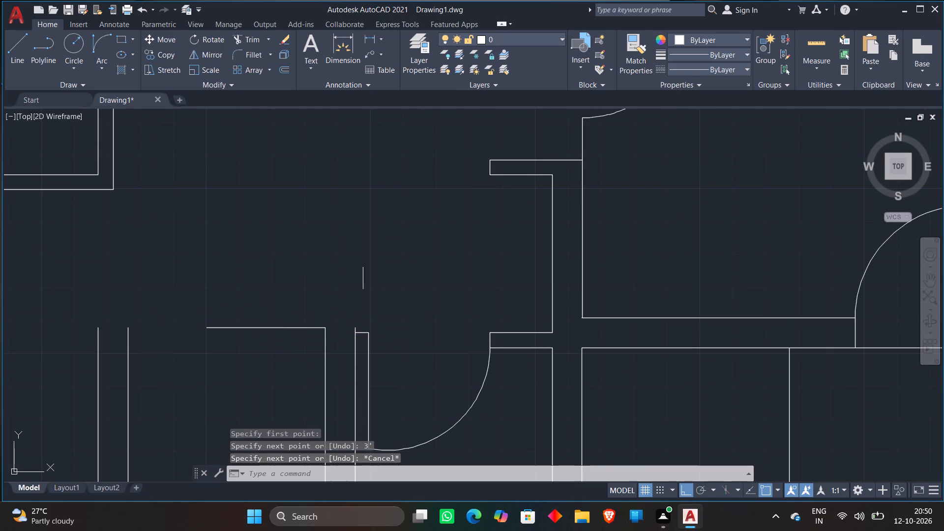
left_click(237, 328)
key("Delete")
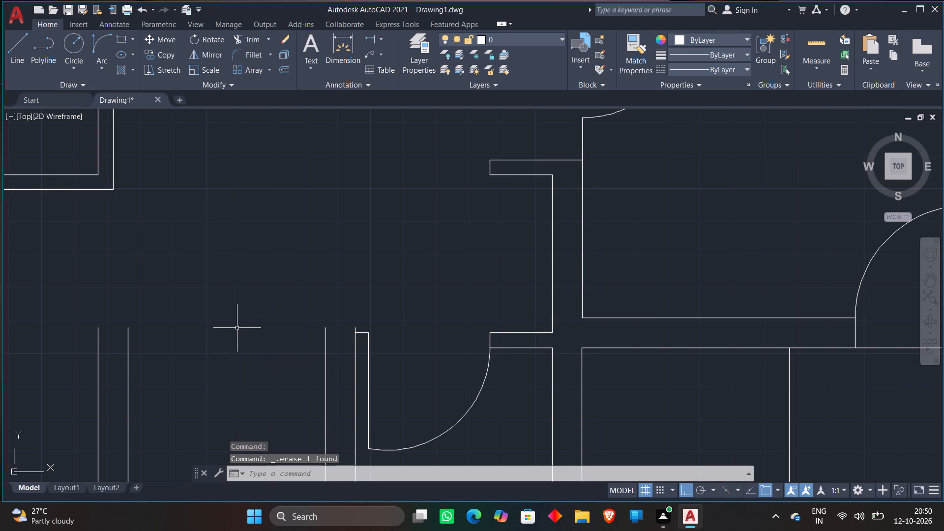
Draw a 2' horizontal line leftward from the top end of that vertical wall's left face.
key("l")
key("Return")
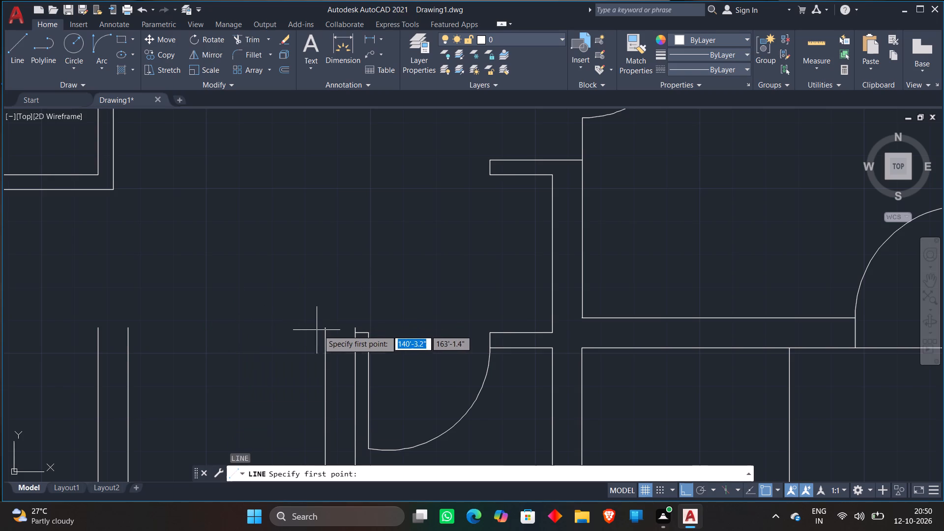
left_click(324, 330)
type("2'")
key("Return")
key("Escape")
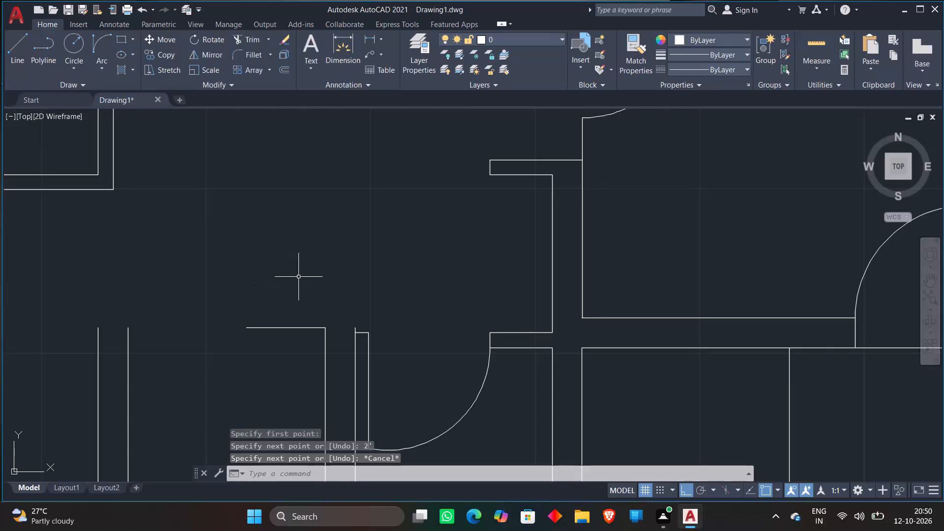
Offset the 2' horizontal line 9" upward.
scroll(381, 299, "down", 2)
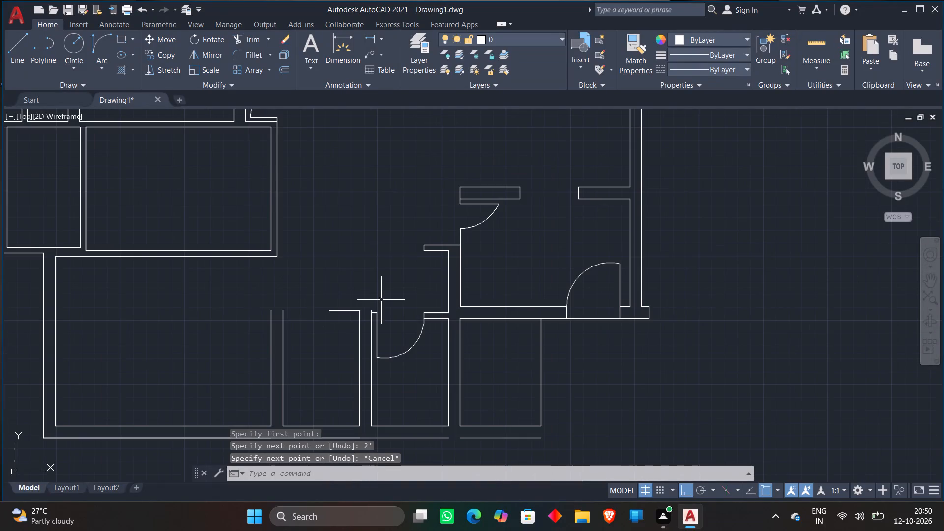
key("o")
key("Return")
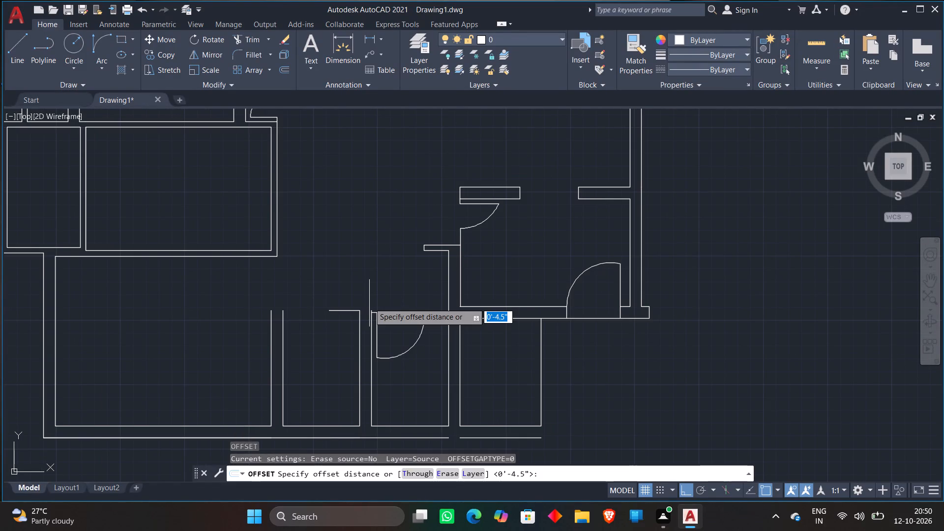
type("9\"")
key("Return")
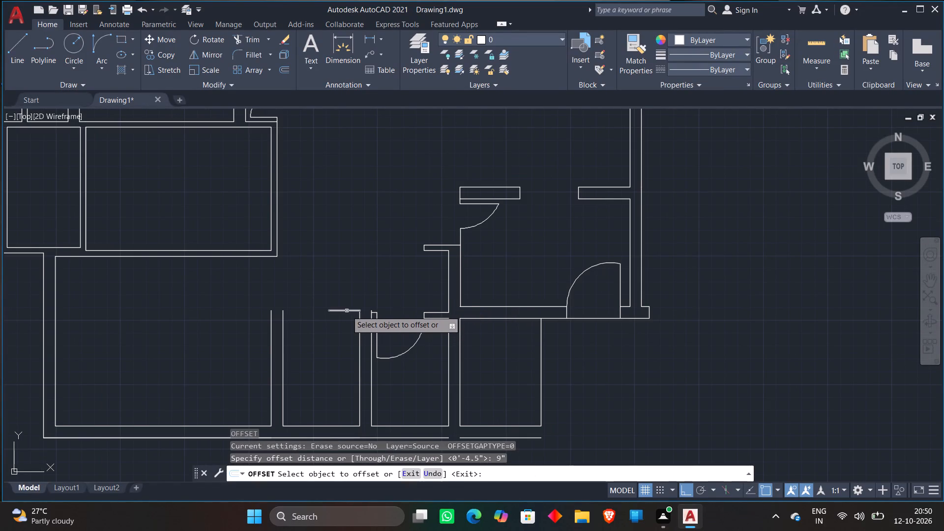
left_click(347, 311)
left_click(349, 293)
key("Escape")
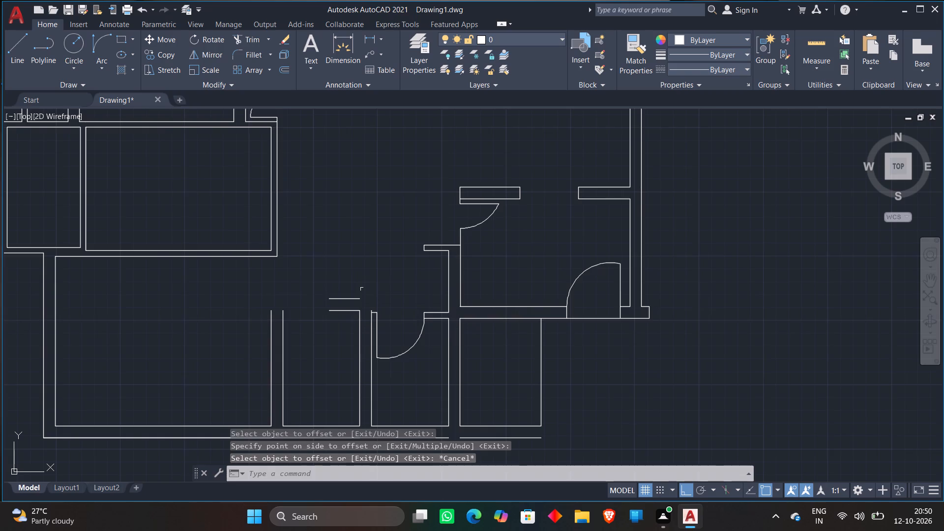
Draw a vertical line about 1'-3" upward from the top end of the vertical wall's right face, past the offset line.
scroll(362, 289, "up", 1)
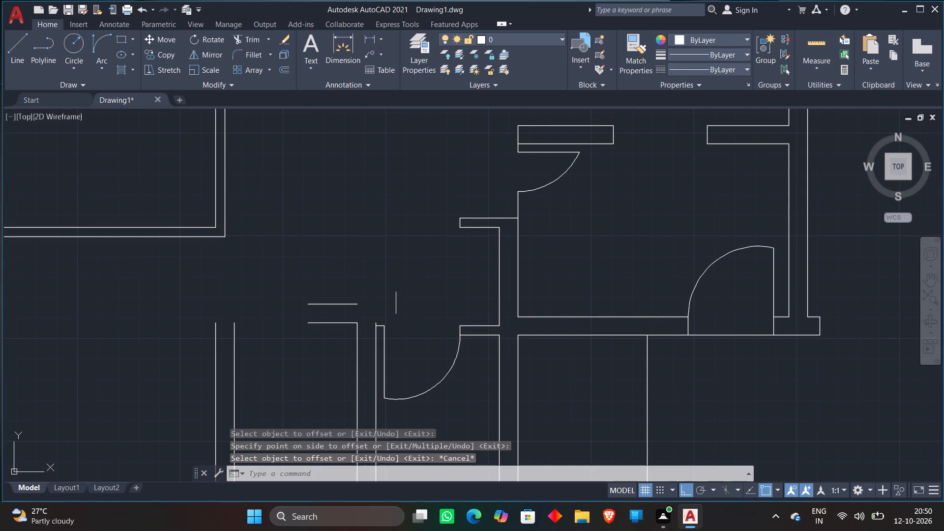
key("l")
key("Return")
left_click(379, 320)
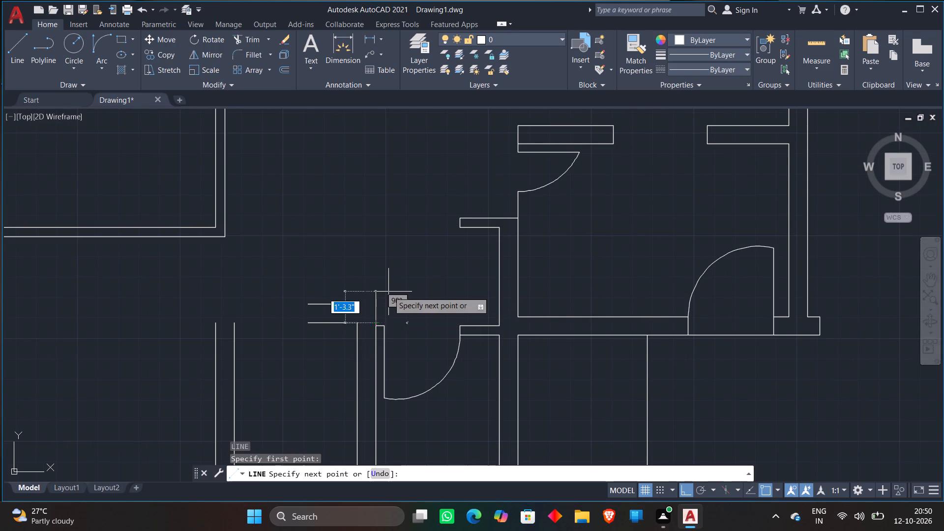
left_click(388, 292)
key("Escape")
scroll(348, 289, "up", 1)
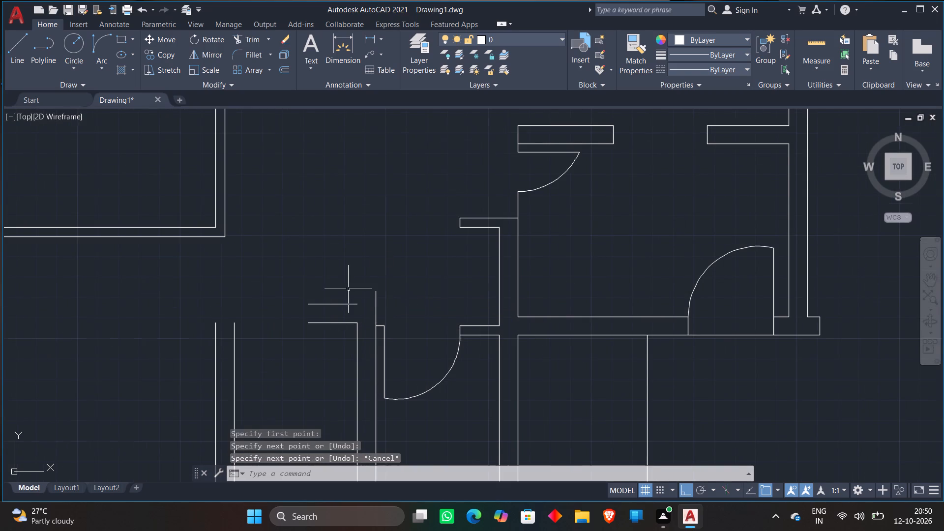
Draw a vertical line upward from the right end of the offset 2' line, past the level of the 4.5" wall stub.
scroll(348, 289, "up", 1)
scroll(349, 286, "down", 2)
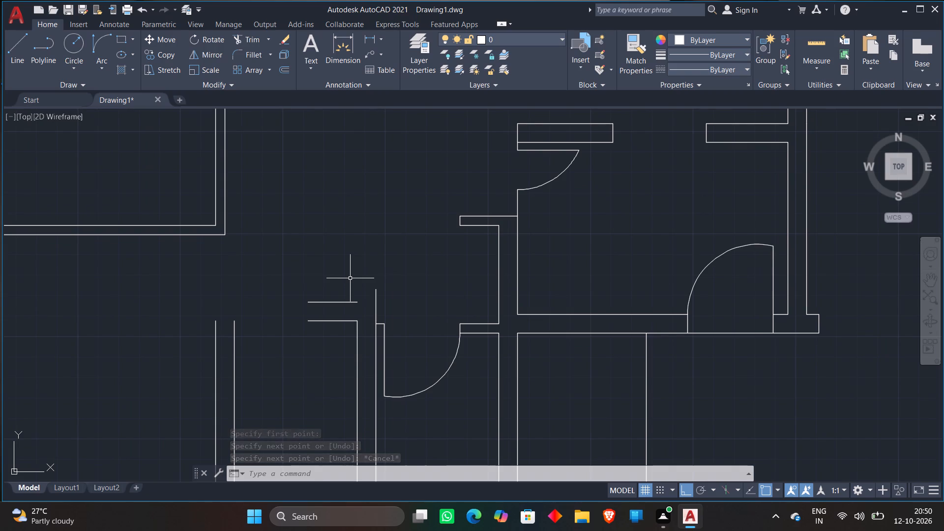
key("l")
key("Return")
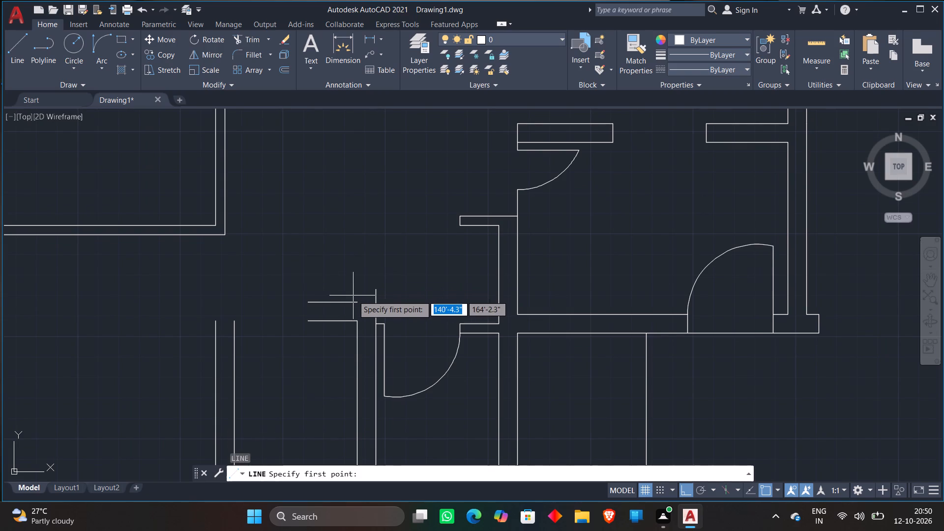
left_click(356, 300)
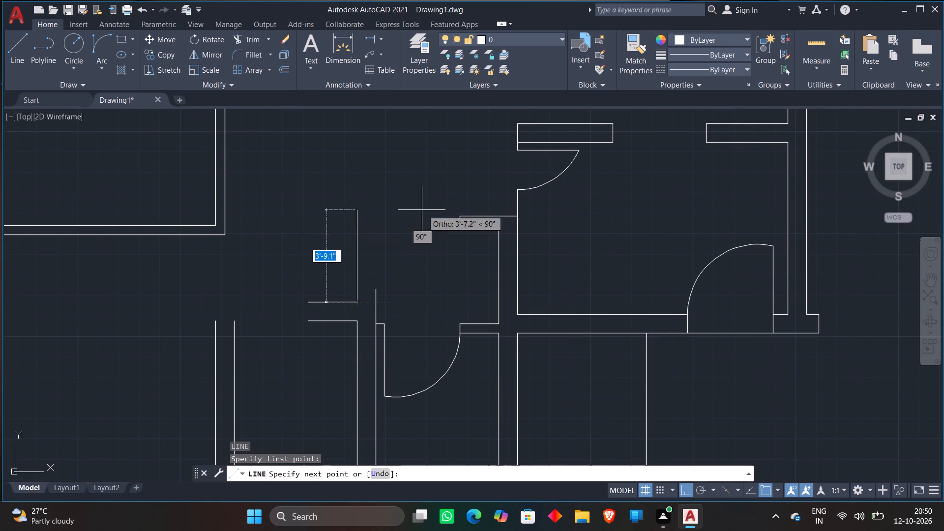
left_click(379, 153)
key("Escape")
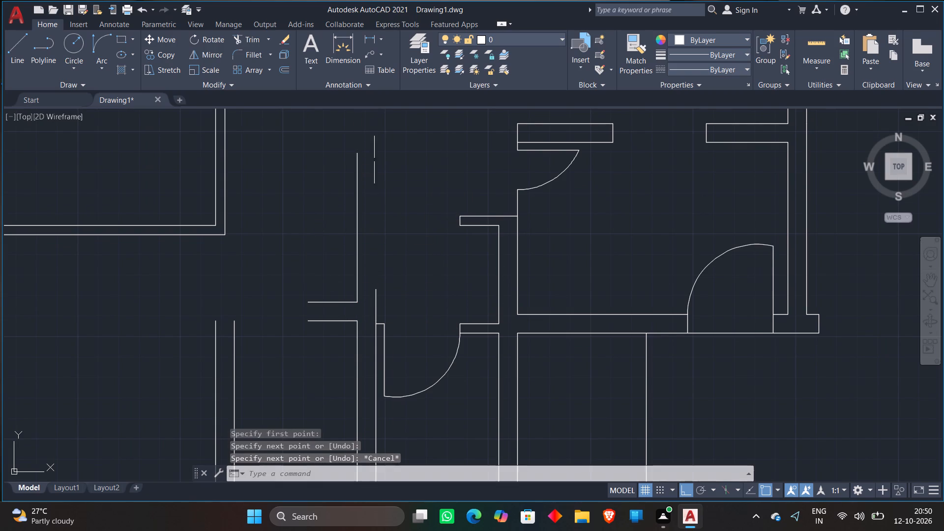
Extend both faces of the 4.5" wall stub leftward to the new vertical line.
type("EX")
key("space")
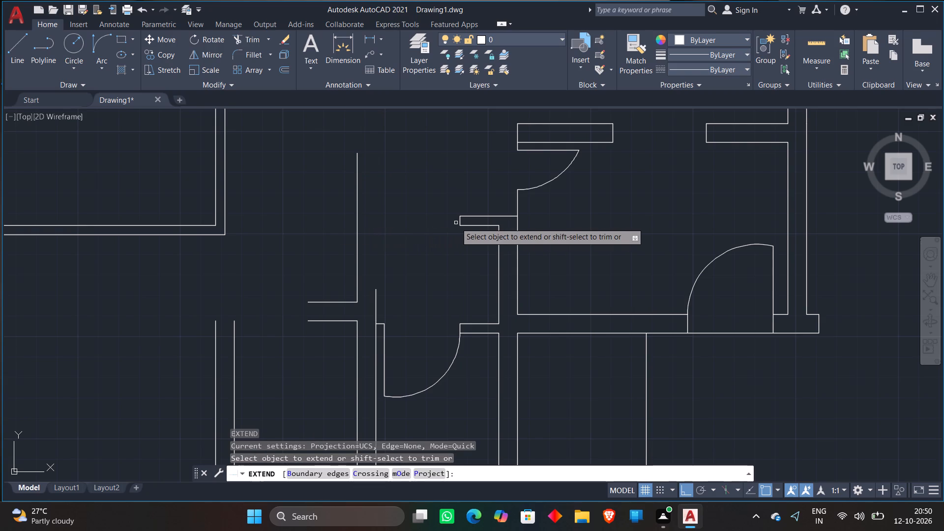
left_click(470, 226)
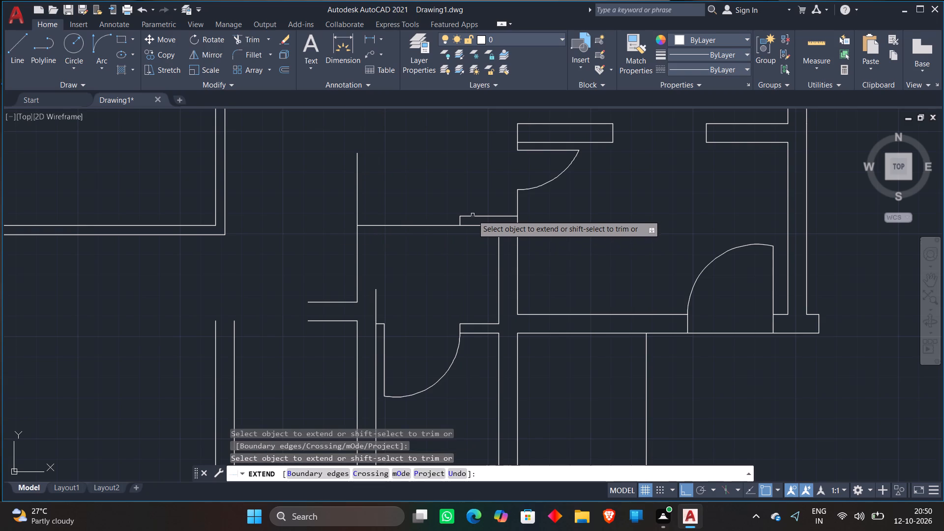
left_click(471, 215)
key("Escape")
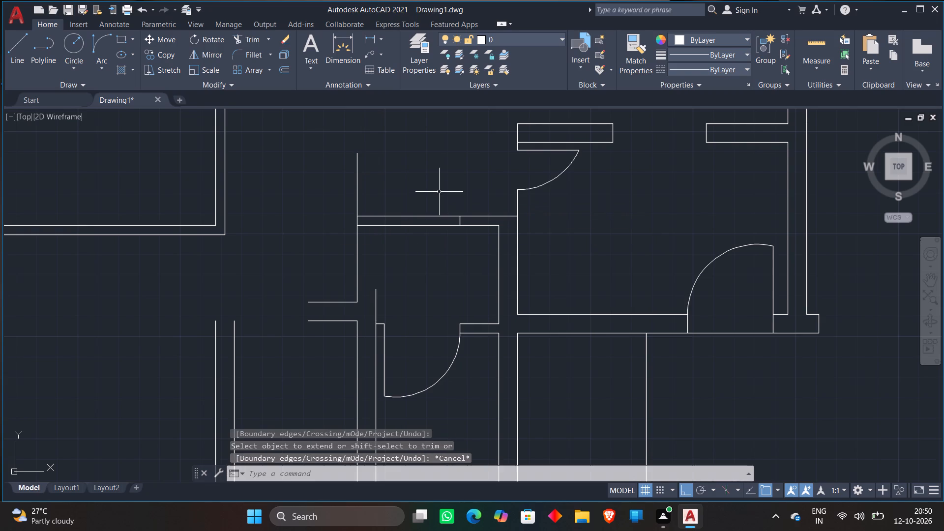
Offset the new vertical line 9" to the right.
key("o")
key("Return")
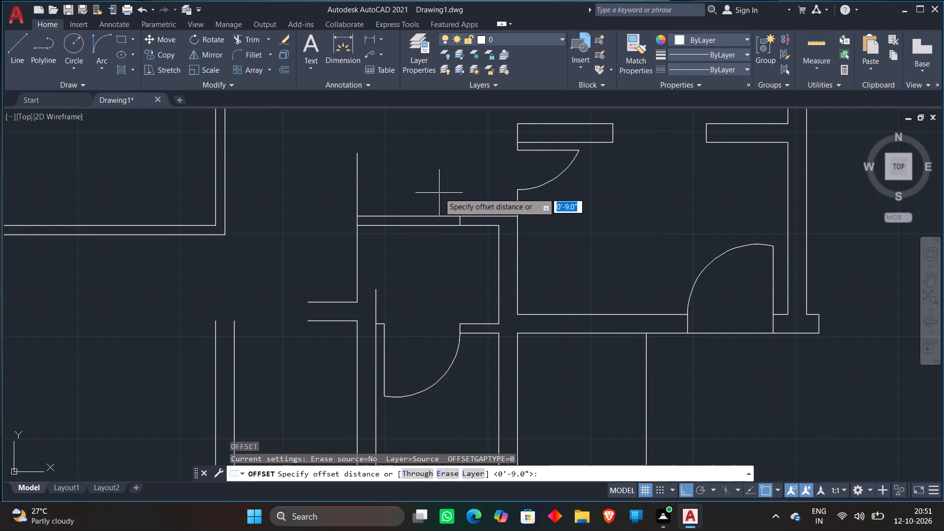
key("9")
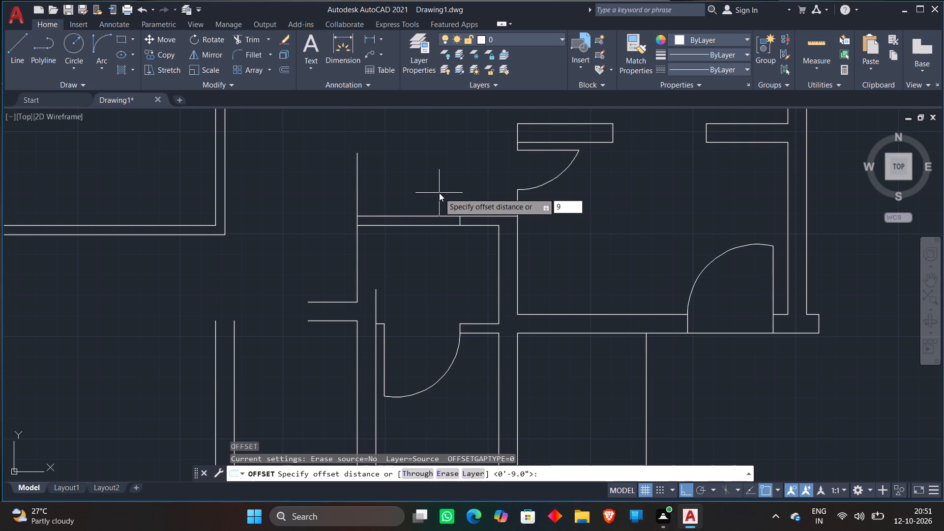
key("shift+quotedbl")
key("Return")
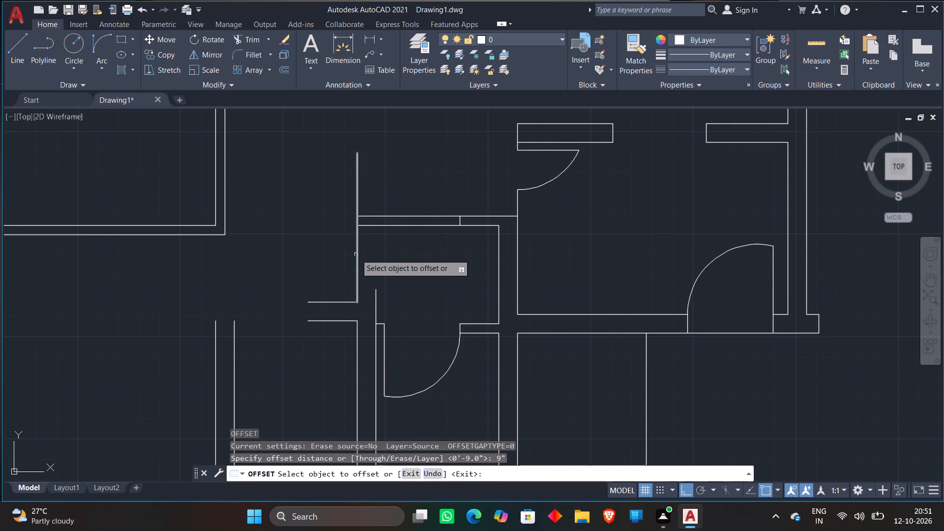
left_click(357, 255)
left_click(376, 249)
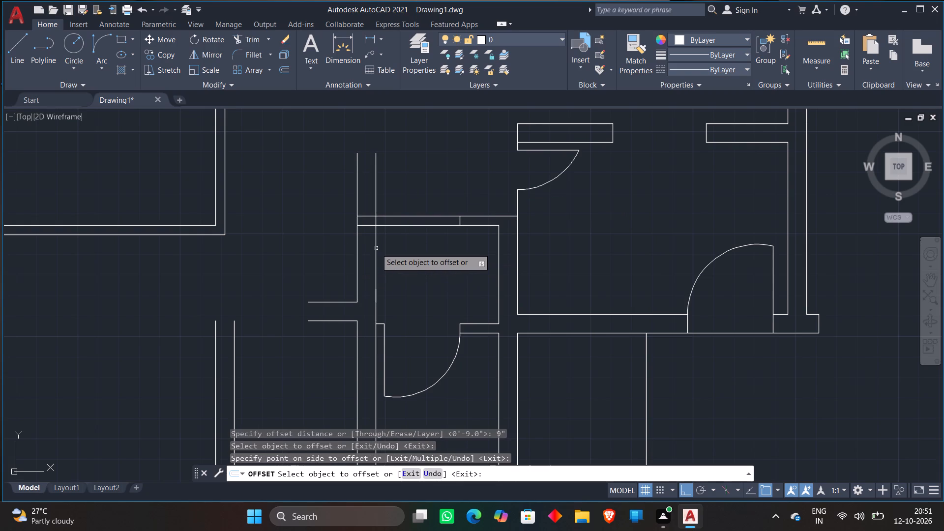
key("Escape")
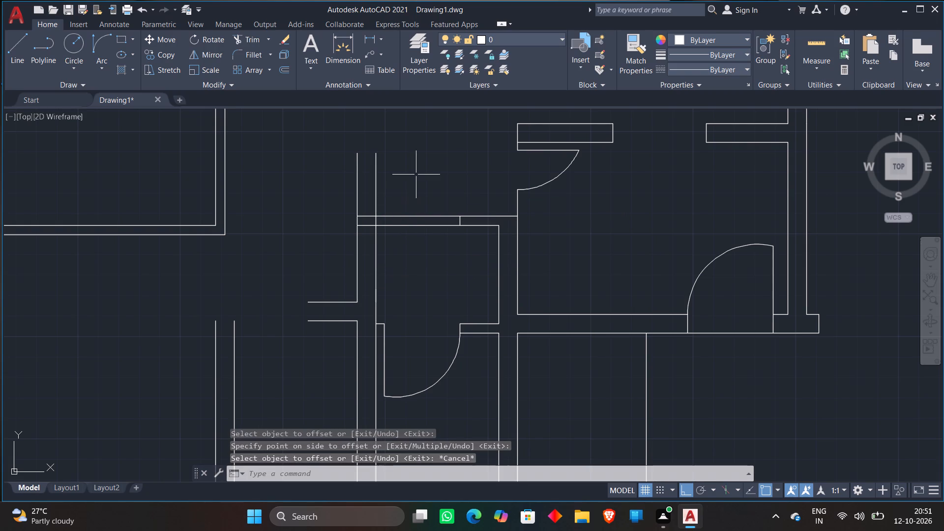
Draw a 2' horizontal line leftward from where the 4.5" wall's lower face meets the left vertical line.
scroll(367, 205, "up", 2)
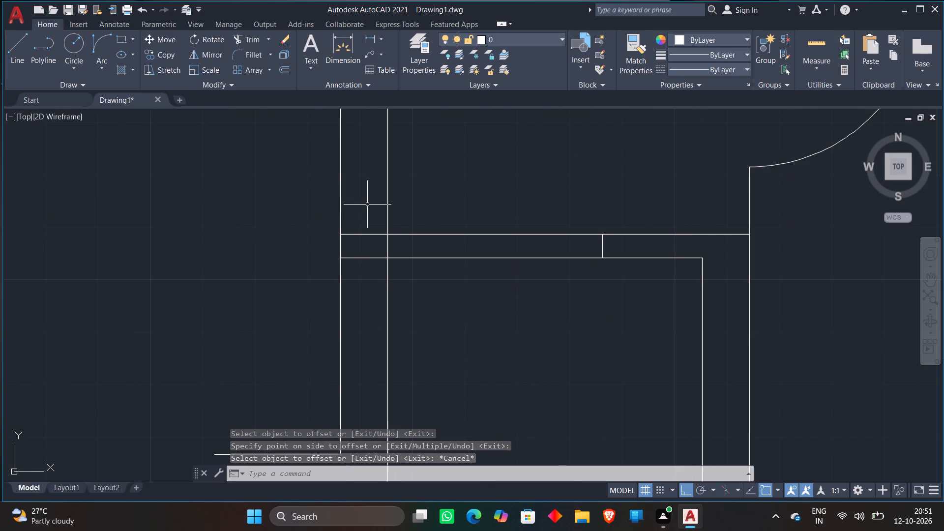
key("l")
key("Return")
left_click(334, 260)
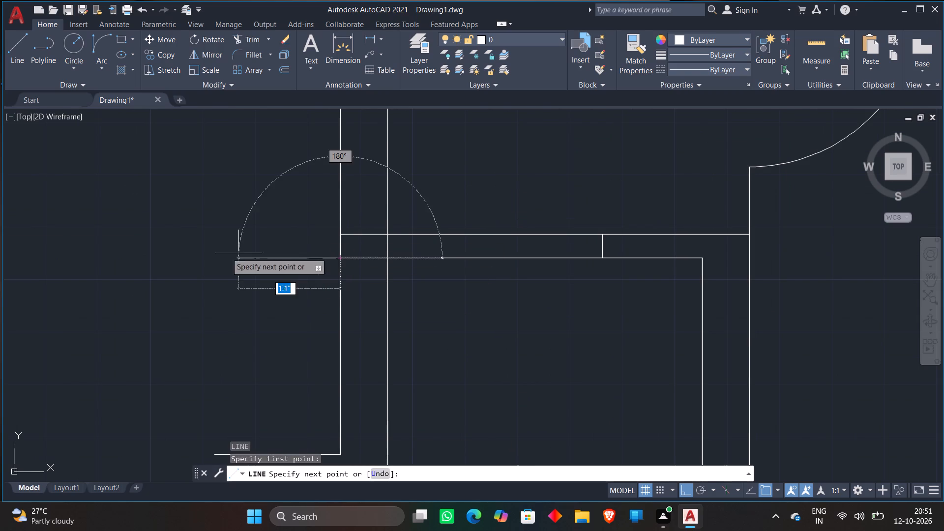
type("2'")
key("Return")
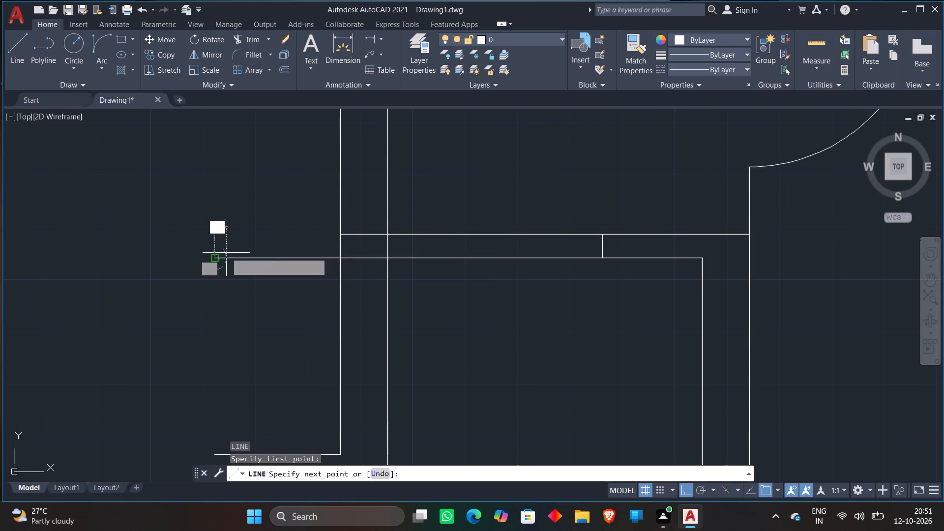
key("Escape")
scroll(228, 218, "down", 2)
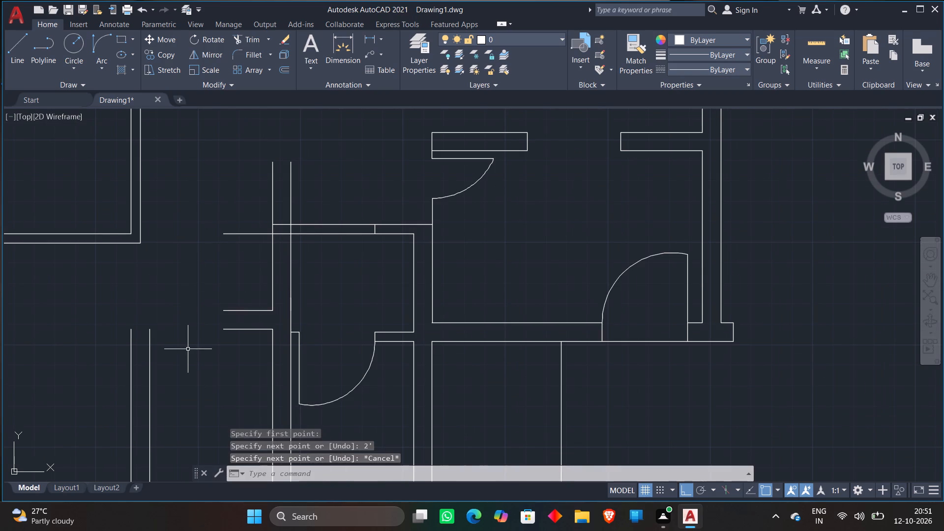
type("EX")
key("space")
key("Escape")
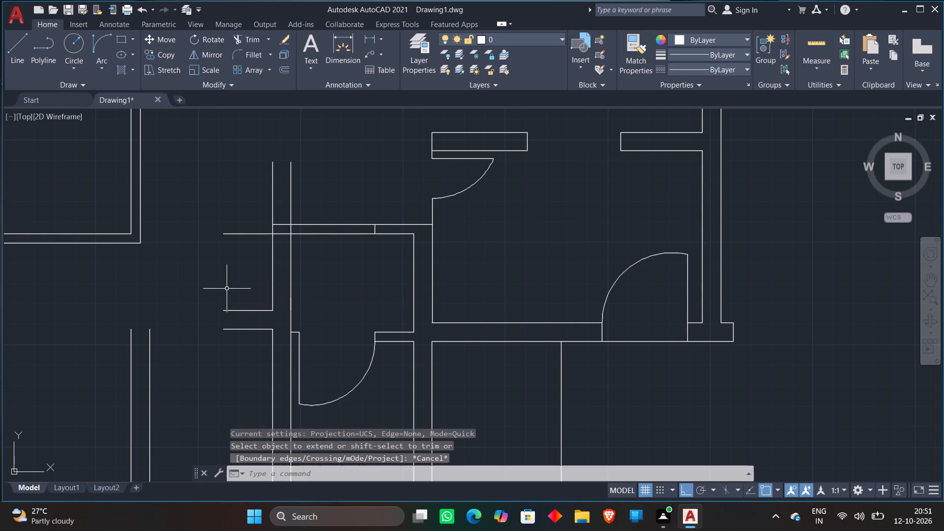
Close the left end of the lower 9" projection with a vertical line.
type("L")
key("space")
left_click(221, 328)
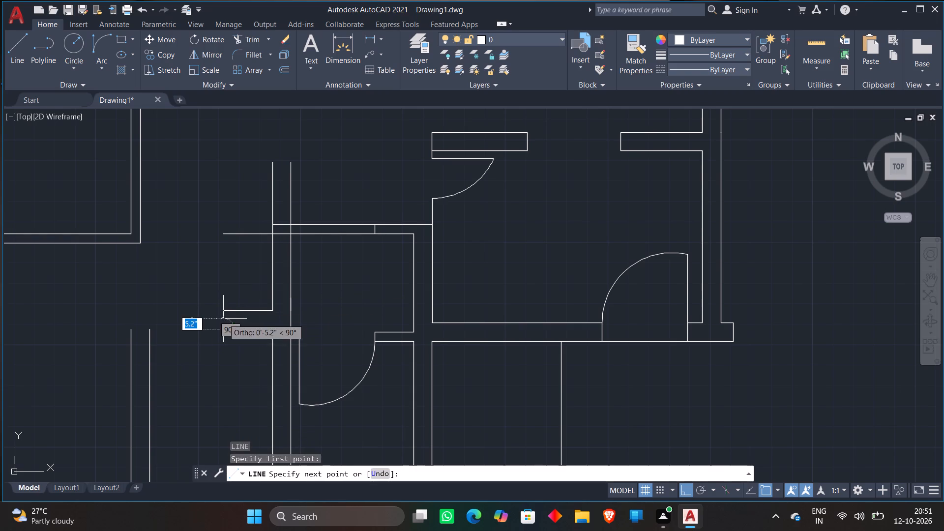
left_click(223, 310)
key("Escape")
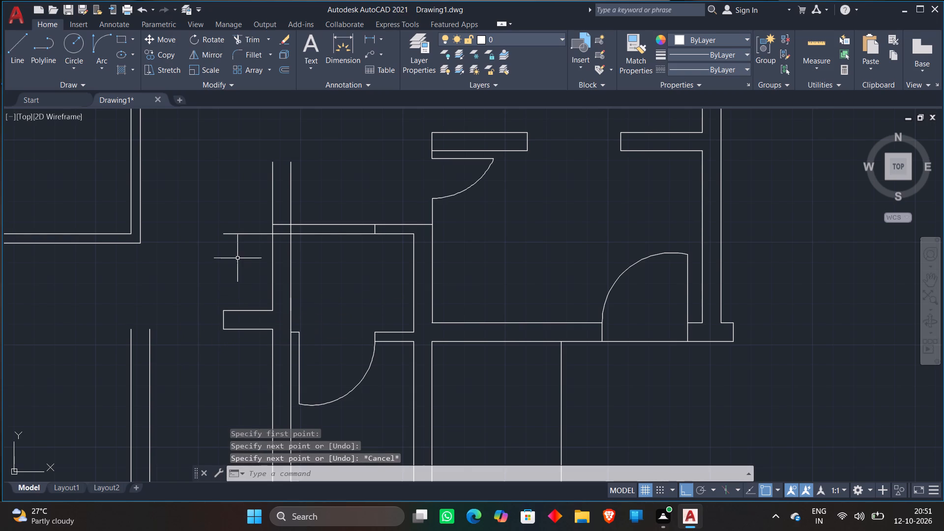
Extend the lower projection's vertical end line upward to the 2' line continuing the 4.5" wall's lower face.
type("EX")
key("space")
left_click(224, 320)
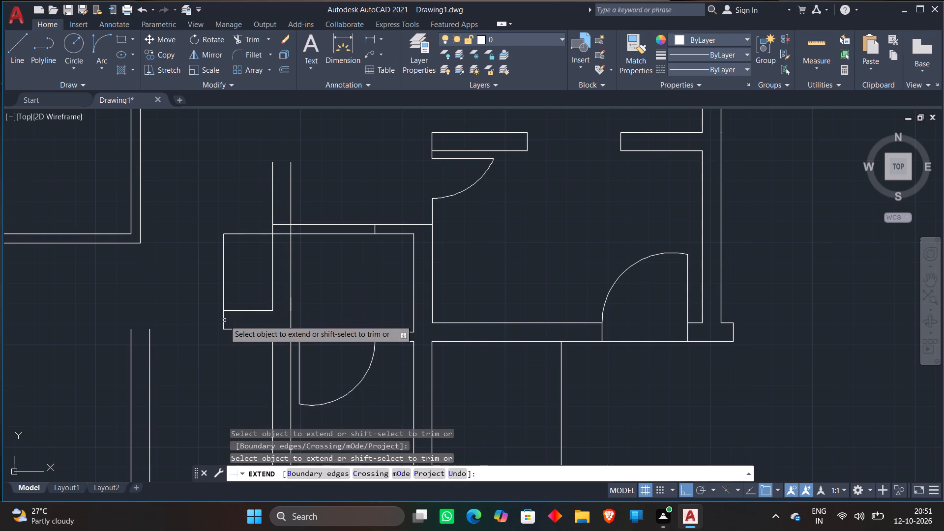
key("Escape")
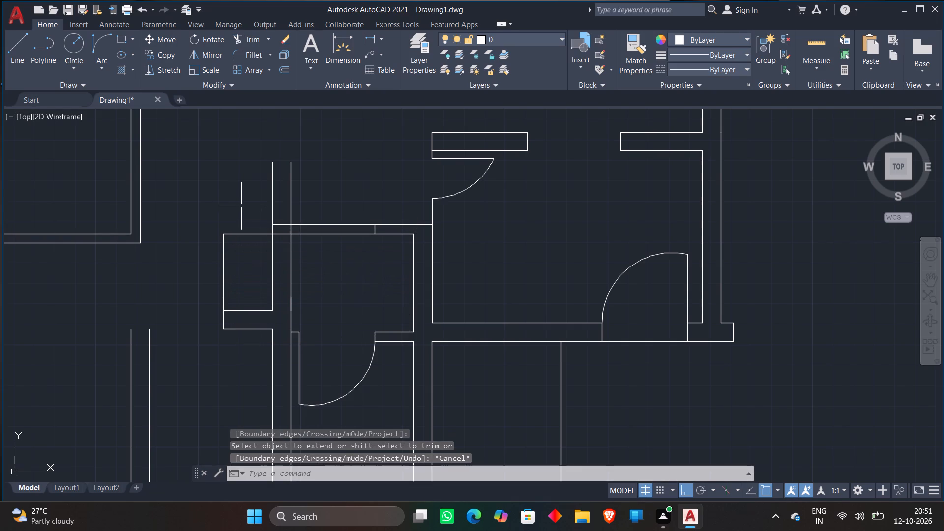
Draw a horizontal line leftward from the left end of the 4.5" wall's upper face, past the projection's end line.
key("l")
key("Return")
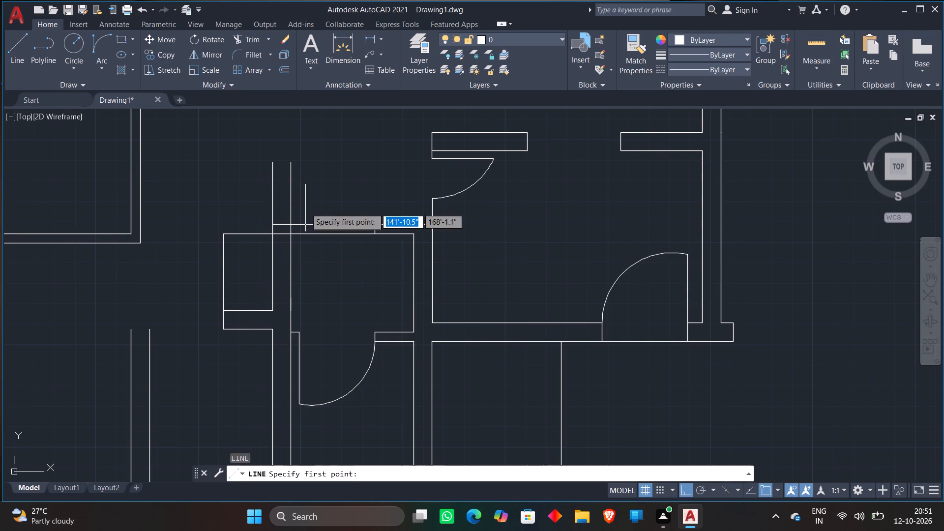
left_click(273, 225)
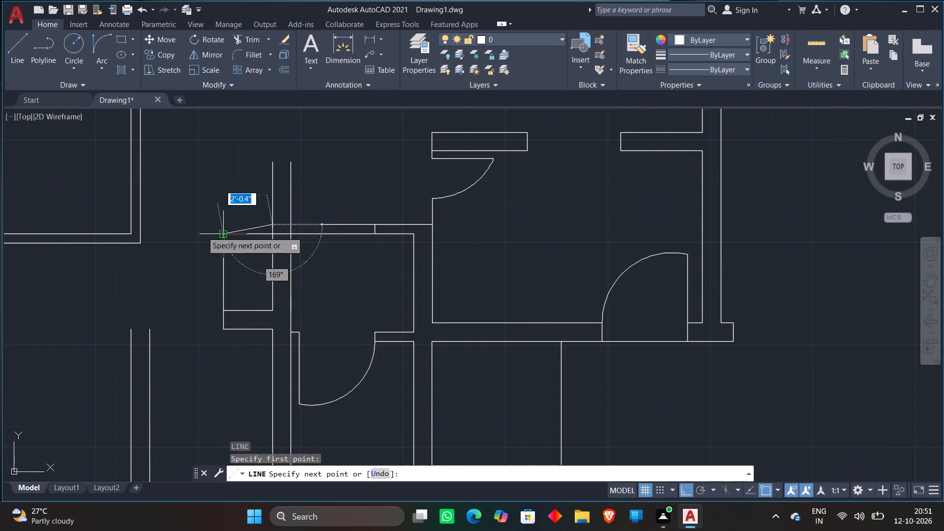
left_click(201, 222)
key("Escape")
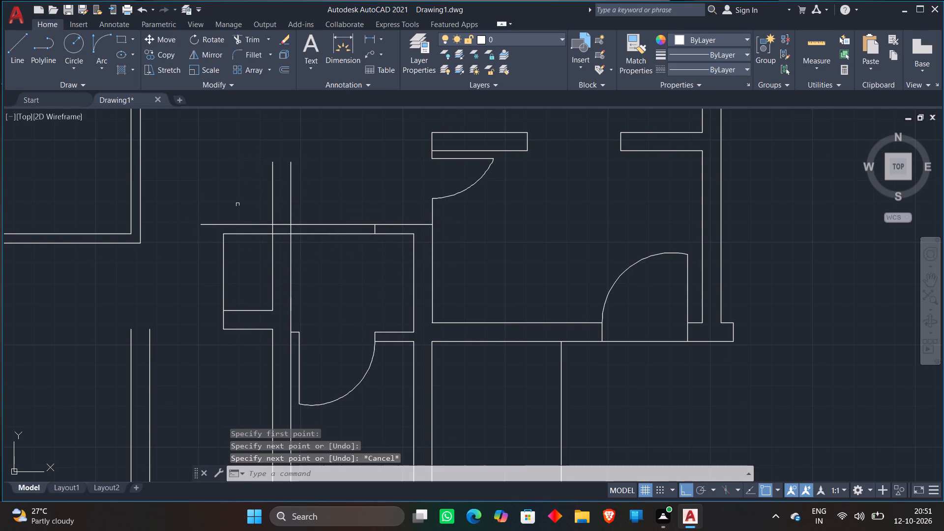
Extend the vertical end line upward to the new upper face line.
type("EX")
key("space")
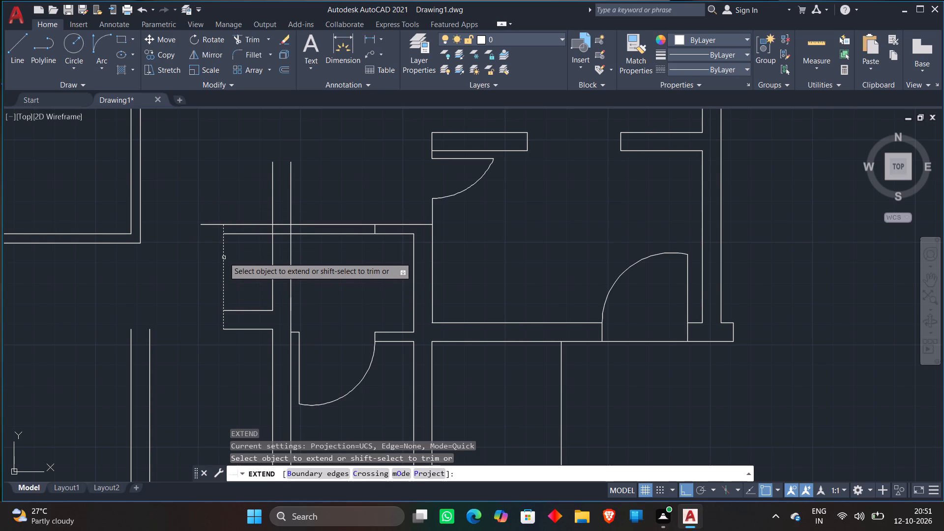
left_click(224, 257)
key("Escape")
Trim the upper face line's overhang beyond the end line and the end line's stretch between the two projections.
type("TR")
key("space")
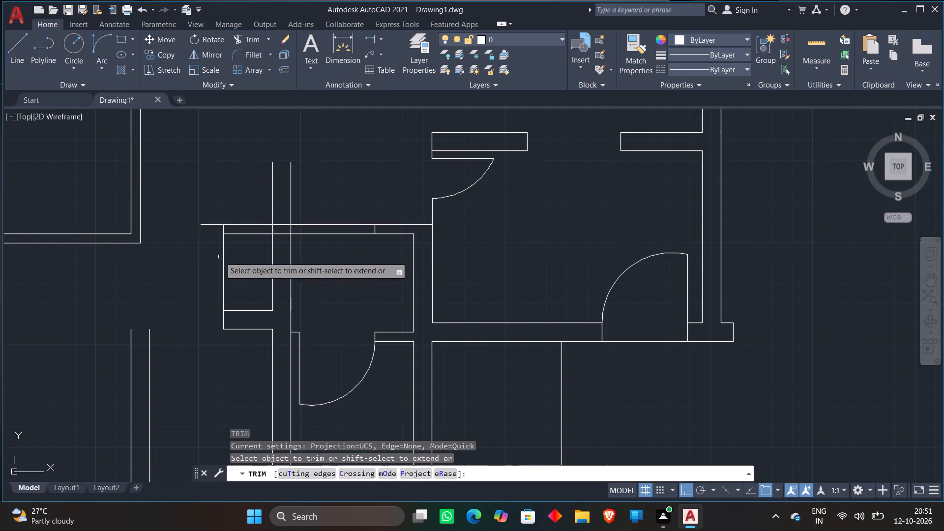
left_click(210, 211)
left_click(191, 269)
left_click(207, 263)
left_click(254, 259)
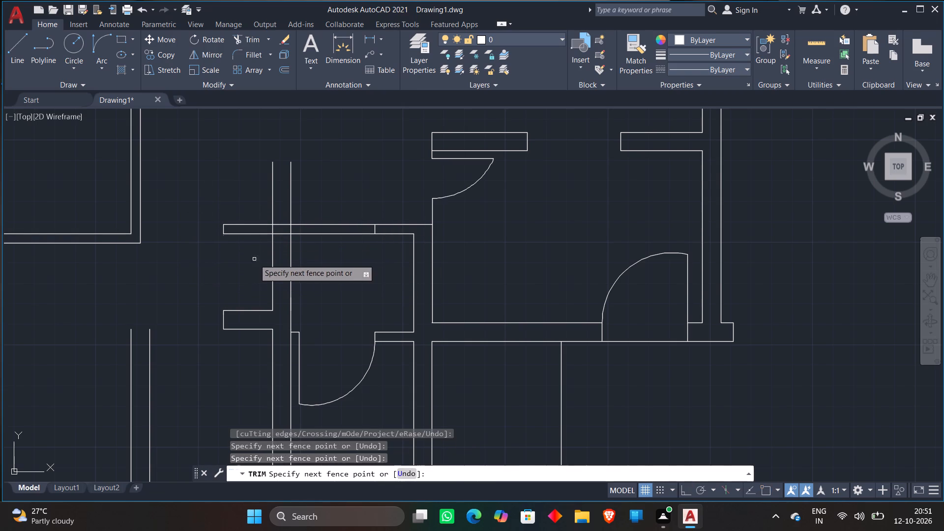
Trim the face lines inside the junction of the 9" and 4.5" walls and both vertical lines above the upper face.
scroll(276, 232, "up", 1)
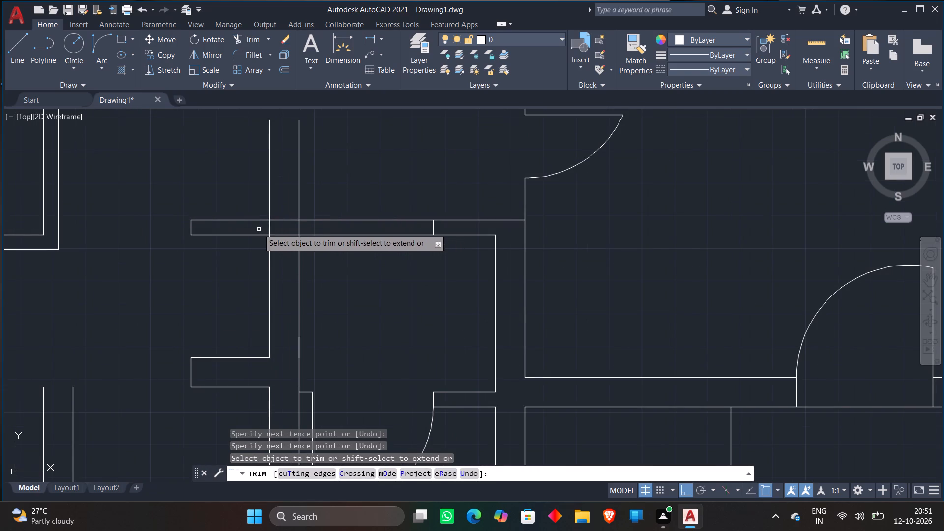
left_click(259, 229)
left_click(272, 228)
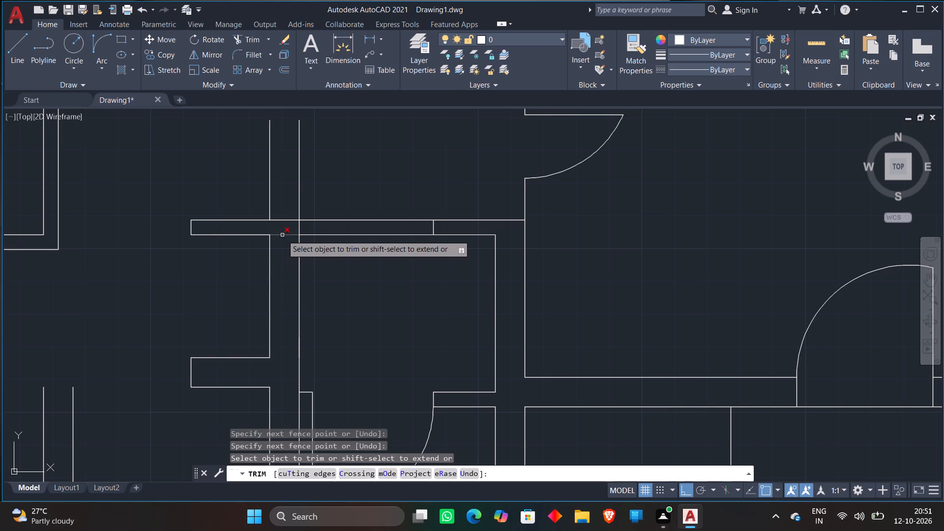
left_click(282, 235)
left_click(237, 187)
left_click(345, 188)
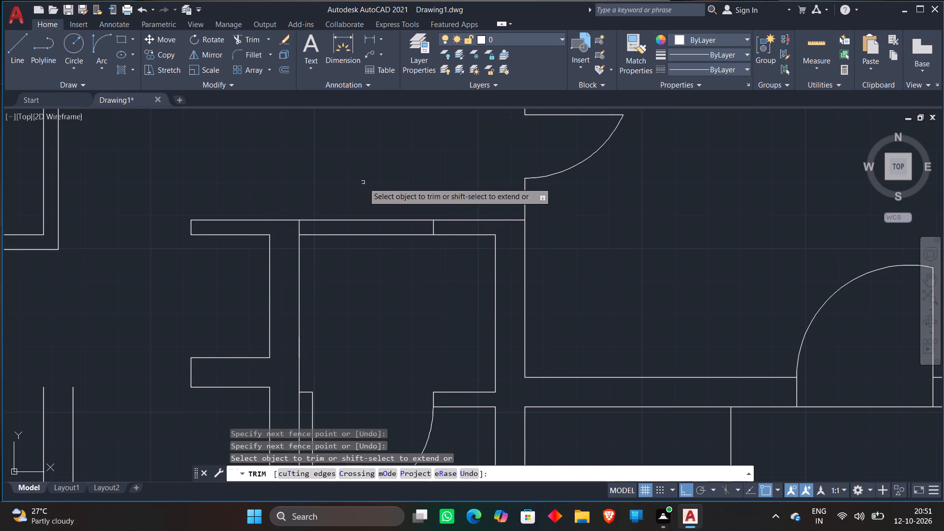
Trim both faces of the 4.5" wall between the 9" vertical wall and the short stub to open a gap.
scroll(364, 182, "down", 1)
left_click(364, 182)
left_click(357, 231)
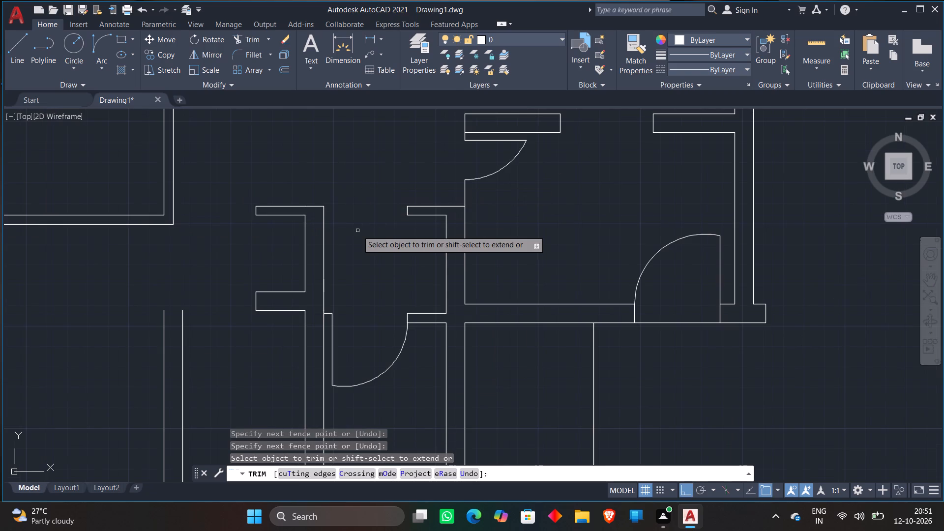
key("Escape")
Close the open upper end of the free-standing 9" wall stub with a line joining its two faces.
scroll(358, 213, "down", 2)
scroll(358, 213, "up", 2)
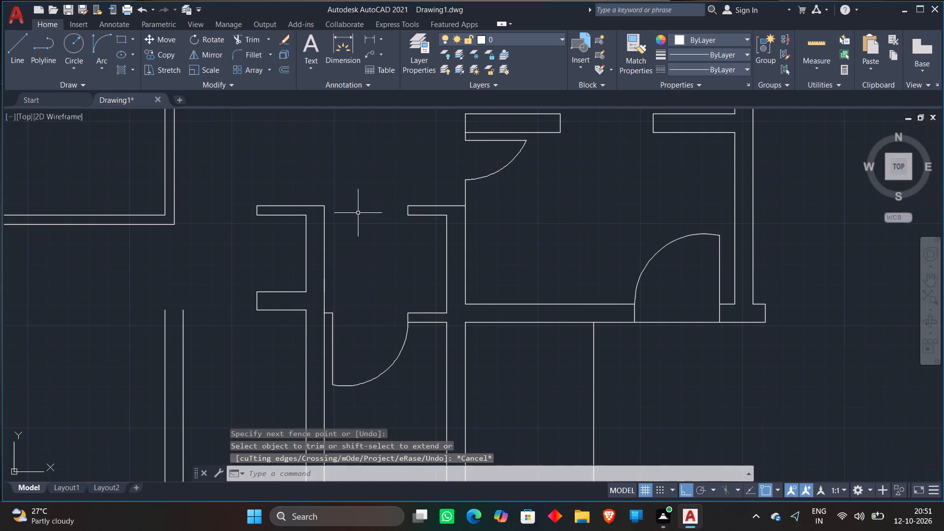
scroll(358, 213, "down", 2)
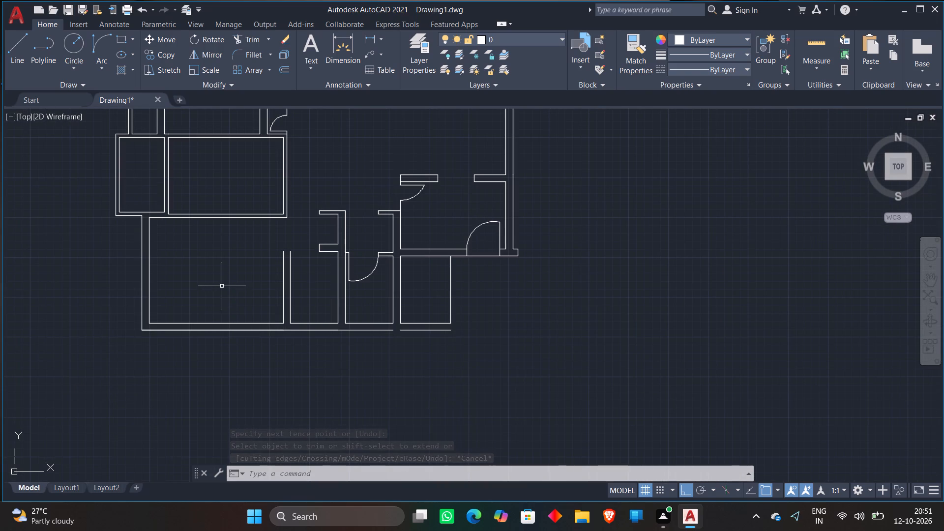
scroll(220, 268, "up", 1)
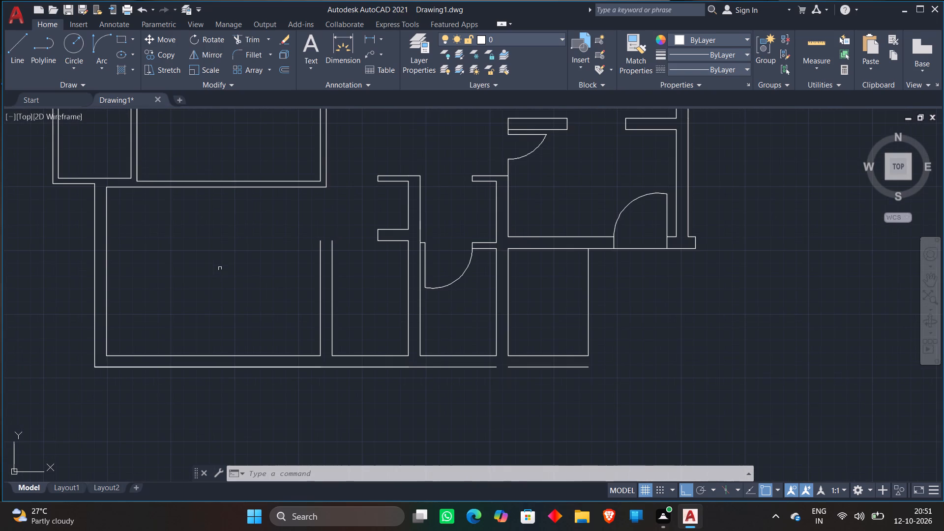
key("l")
key("Return")
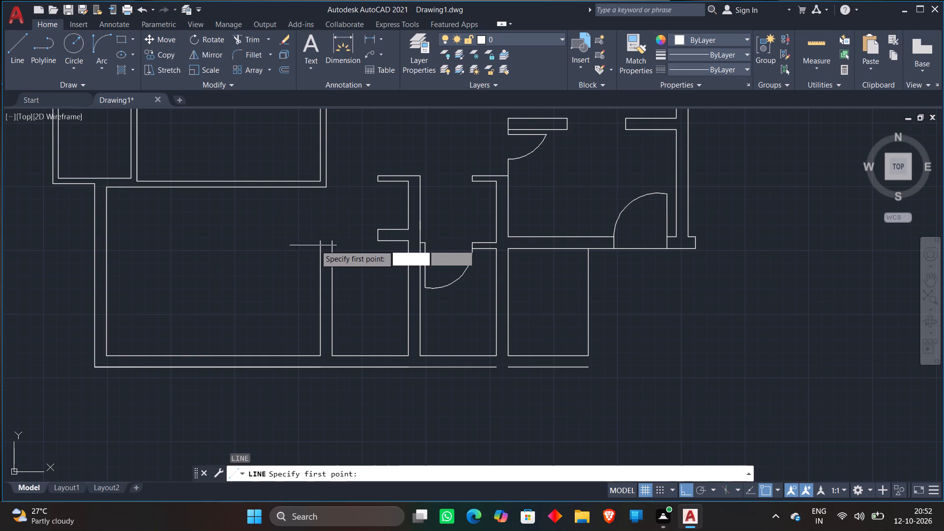
left_click(318, 244)
left_click(328, 242)
key("Escape")
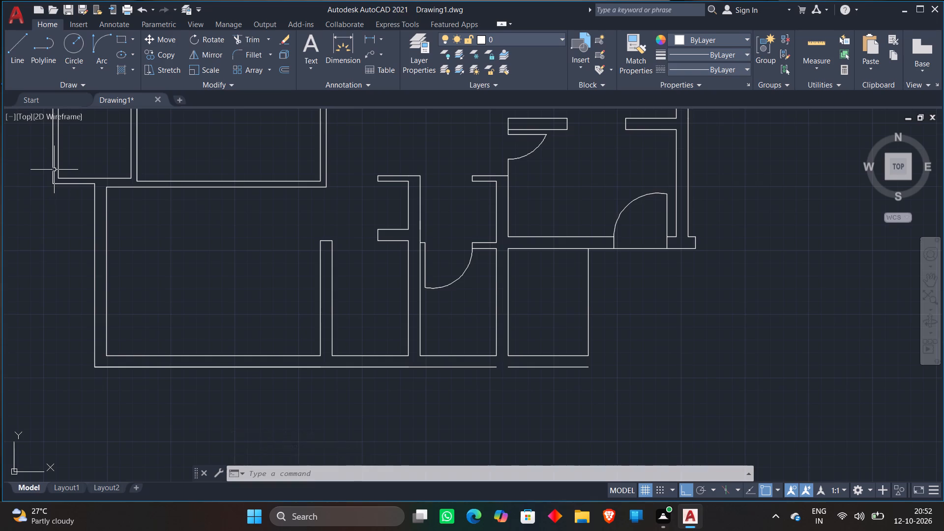
Draw a line 3'4" down from inside the lower-left room's corner, continuing horizontally to the right across the 9" vertical wall.
scroll(54, 169, "up", 2)
scroll(51, 243, "up", 1)
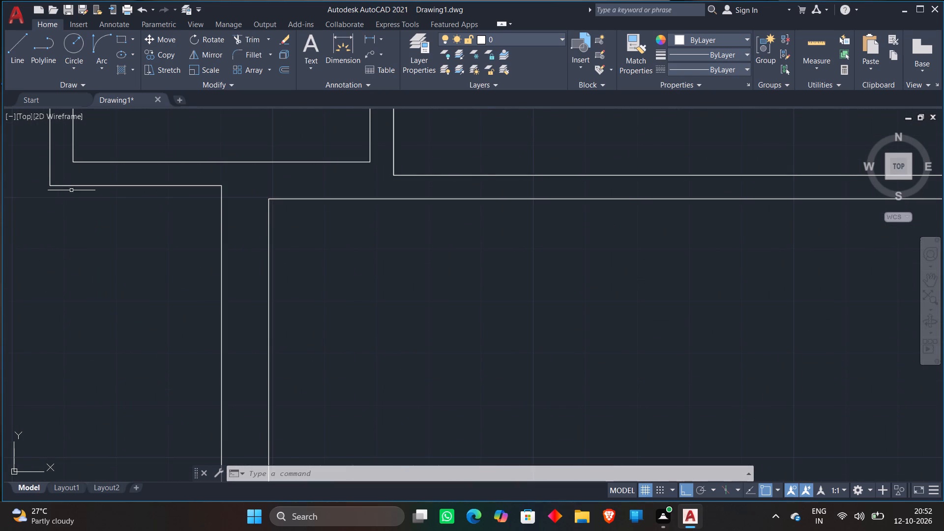
key("l")
key("Return")
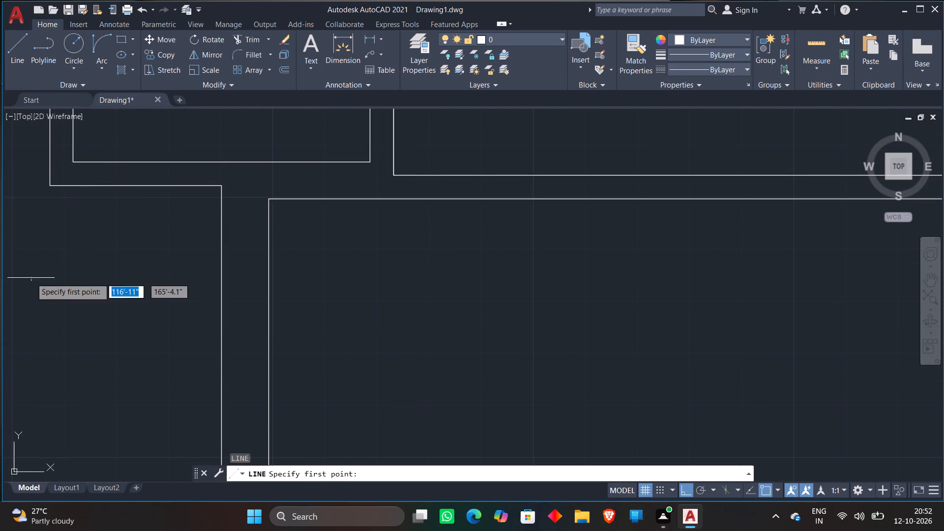
middle_click_drag(74, 268, 110, 326)
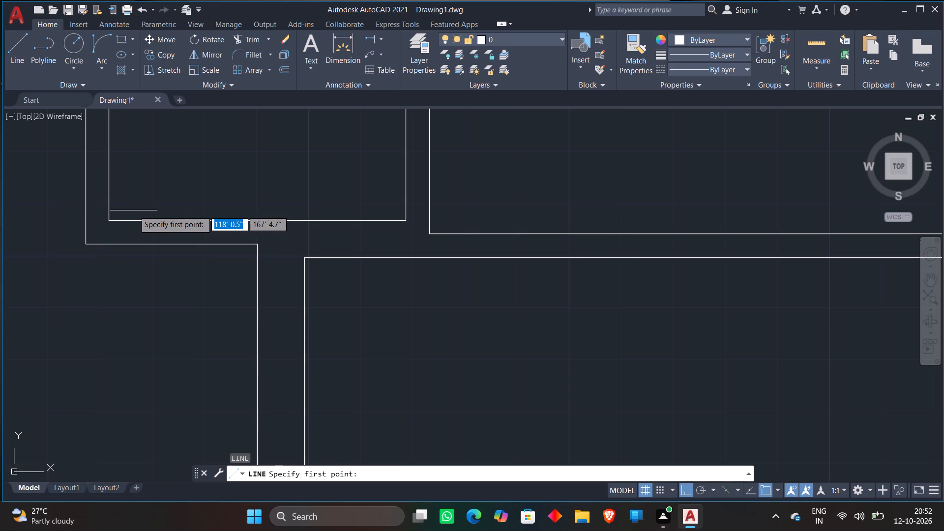
left_click(134, 209)
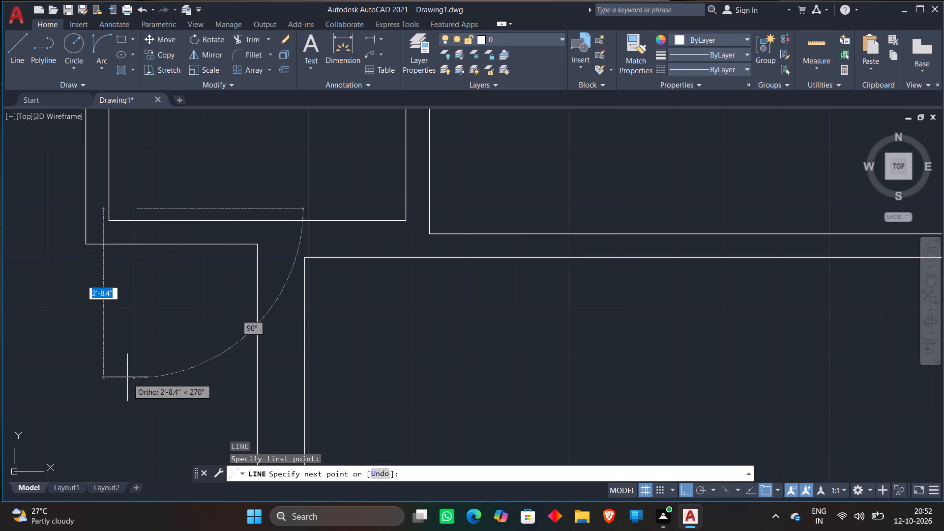
middle_click_drag(127, 377, 134, 305)
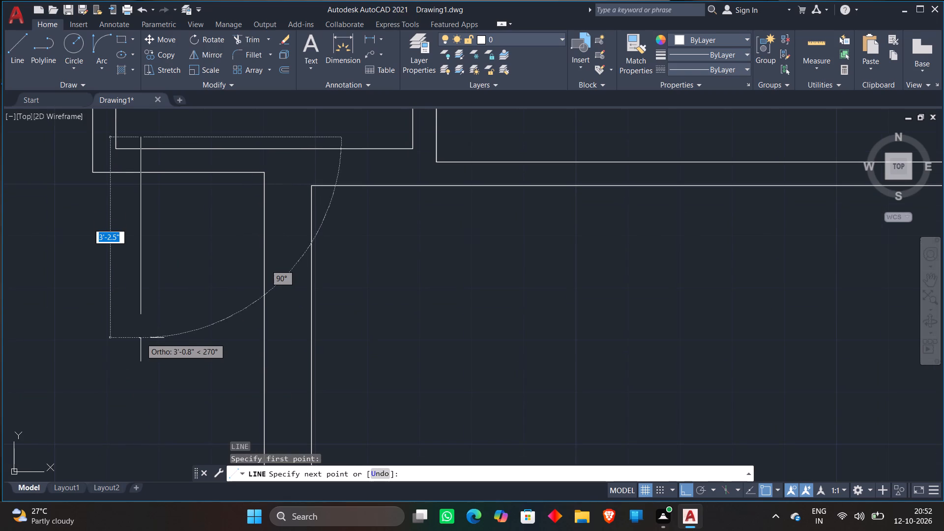
type("3'")
type("4\"")
key("Return")
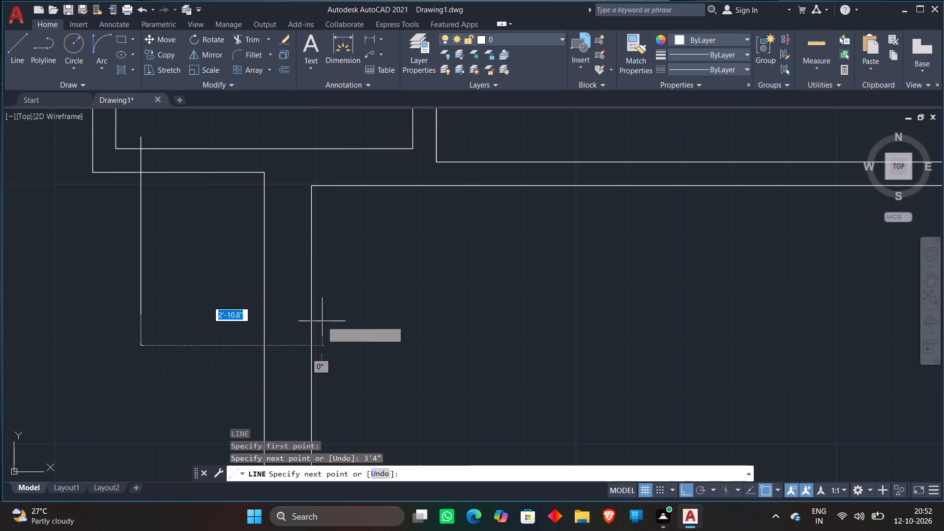
left_click(387, 313)
key("Escape")
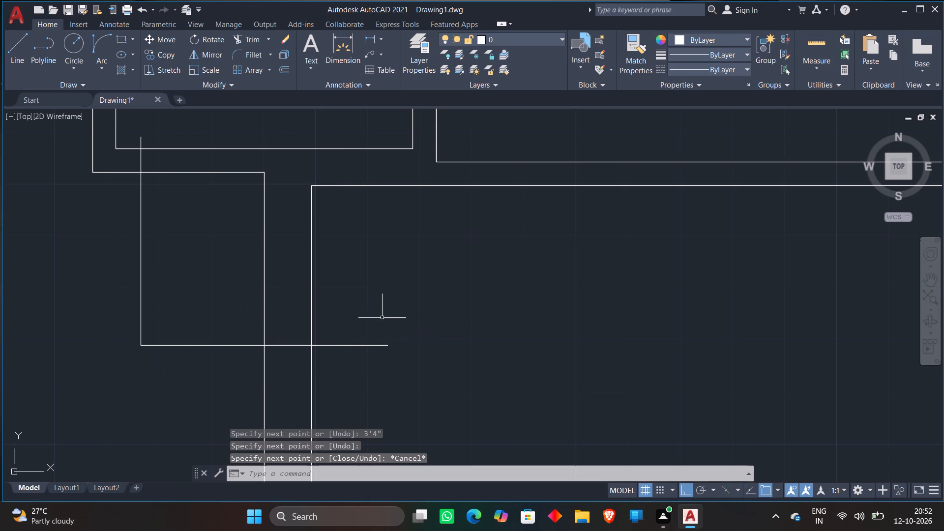
Offset the new vertical line to the right and the new horizontal line upward by 4.5".
key("o")
key("Return")
type("4.5\"")
key("Return")
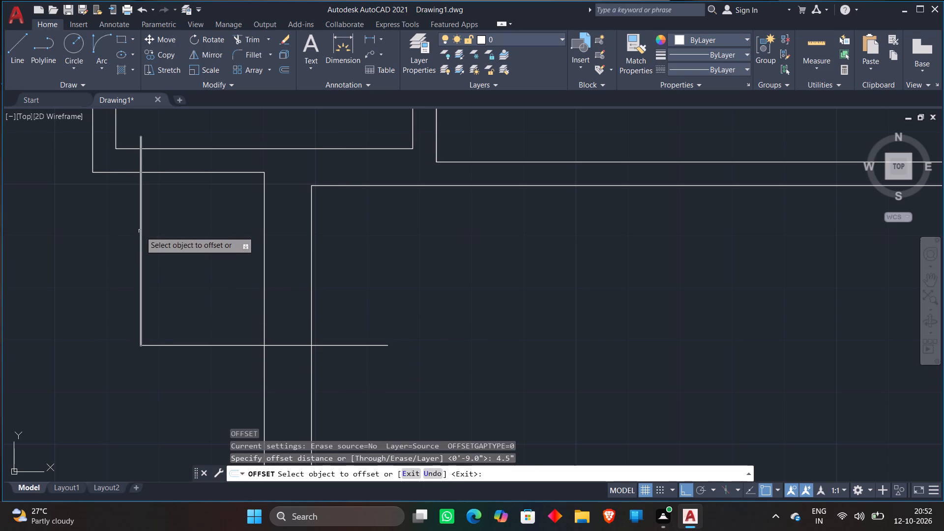
left_click(140, 232)
left_click(197, 223)
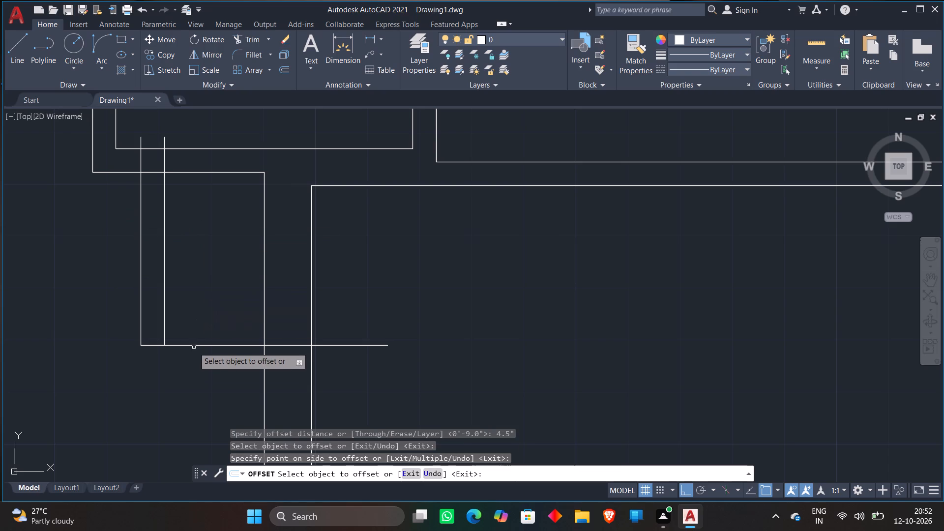
left_click(194, 345)
left_click(200, 308)
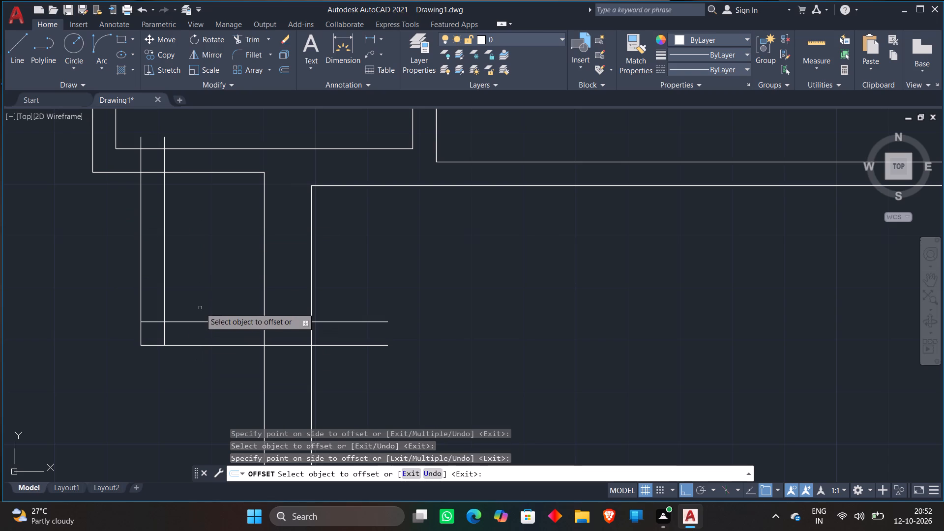
key("Escape")
Trim both new vertical lines above the upper wall's outer face and that face's stretch between them.
type("TR")
key("space")
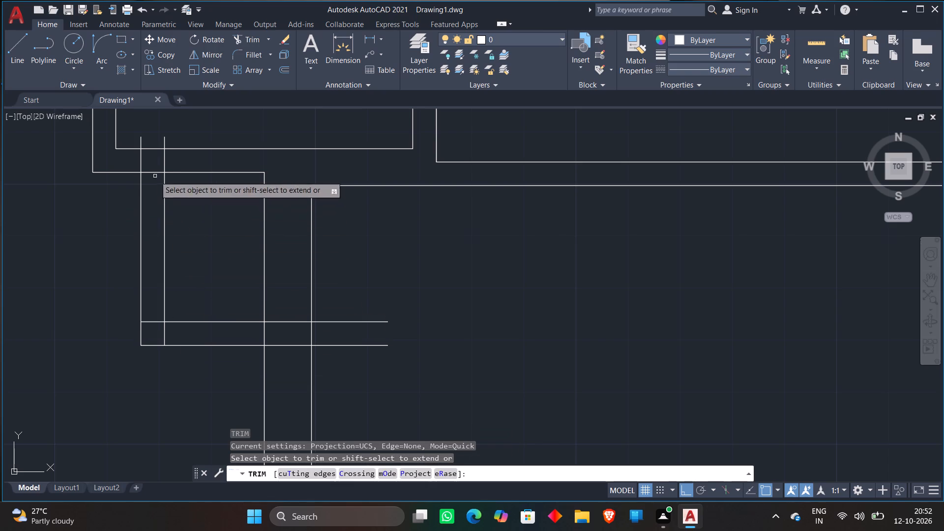
middle_click_drag(115, 307, 122, 383)
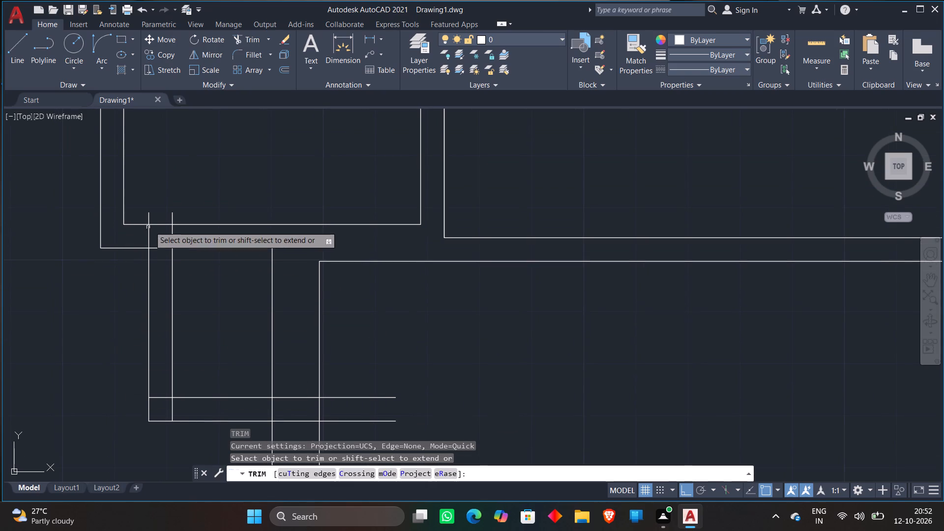
left_click(137, 216)
left_click(176, 215)
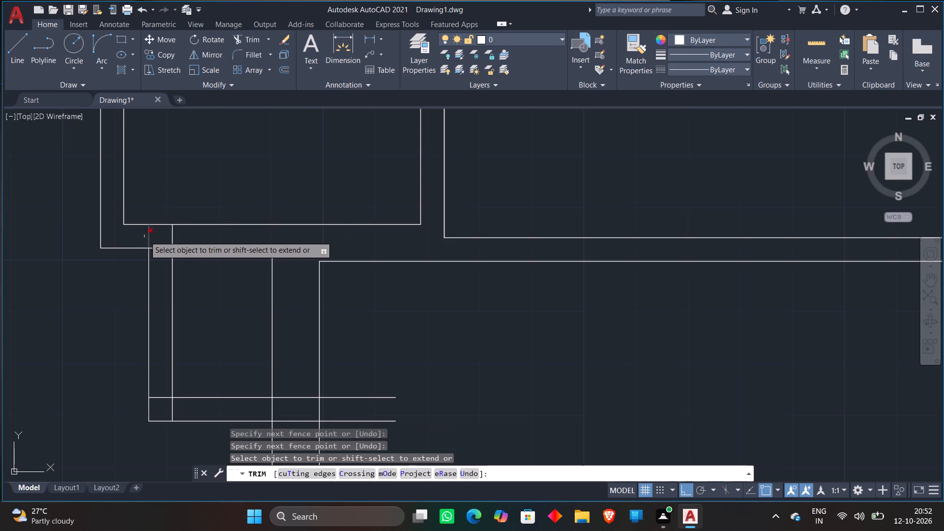
left_click(144, 237)
left_click(173, 236)
left_click(166, 243)
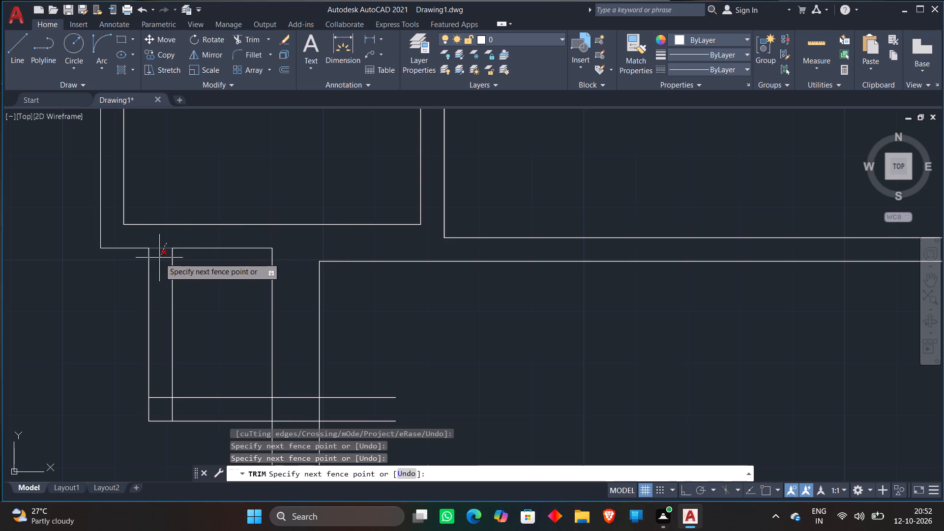
left_click(159, 258)
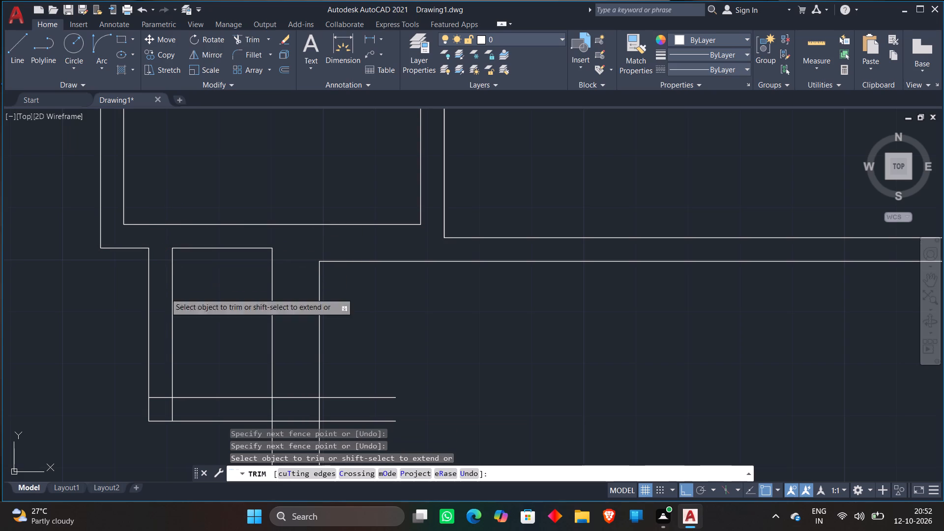
Trim the crossing lines at the new 4.5" wall's lower-left corner and both horizontals' overhang beyond the 9" vertical wall.
middle_click_drag(203, 360, 201, 298)
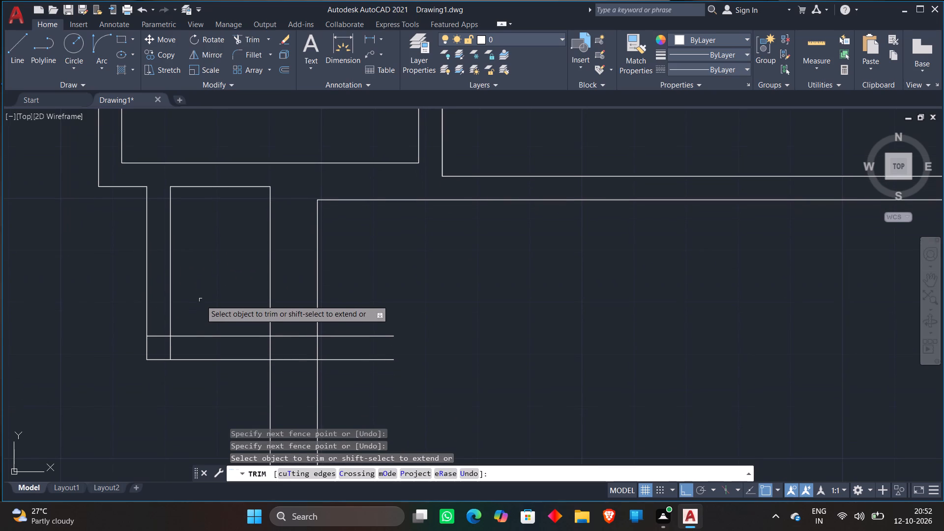
left_click(156, 335)
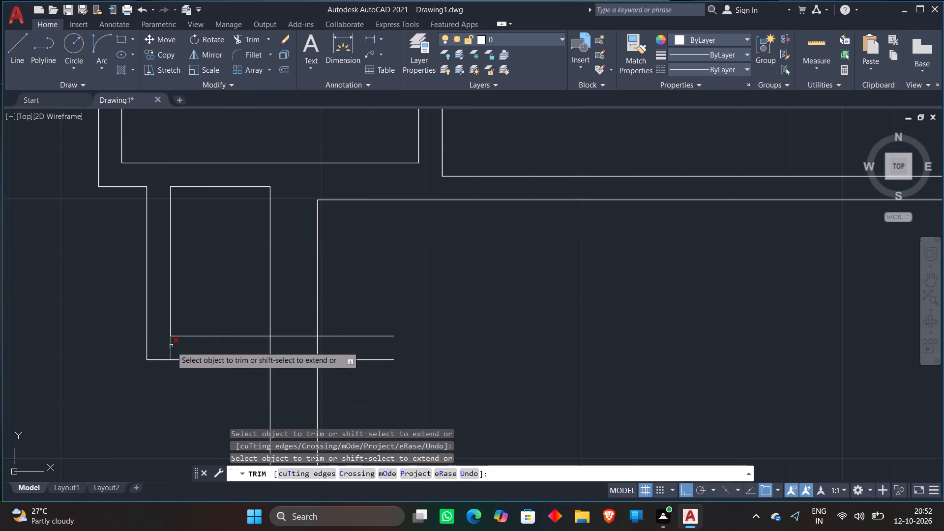
left_click(171, 346)
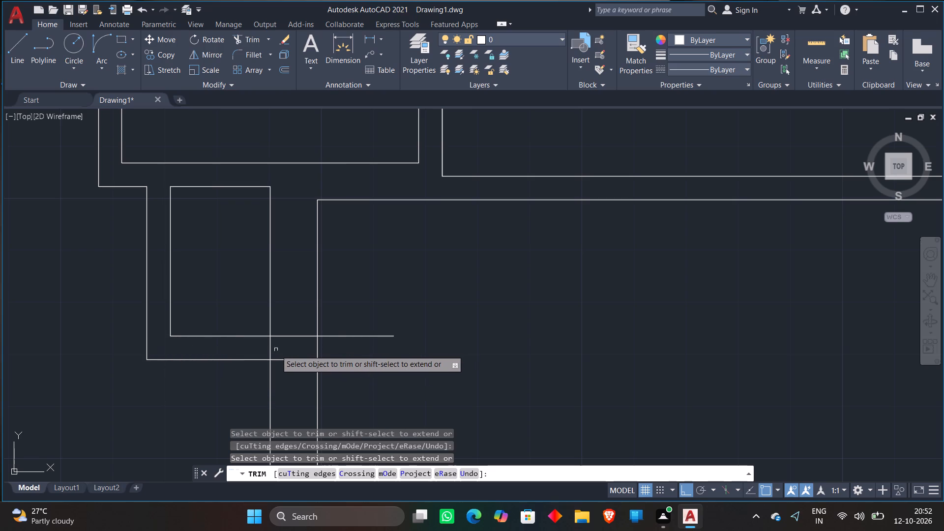
left_click(336, 324)
left_click(335, 374)
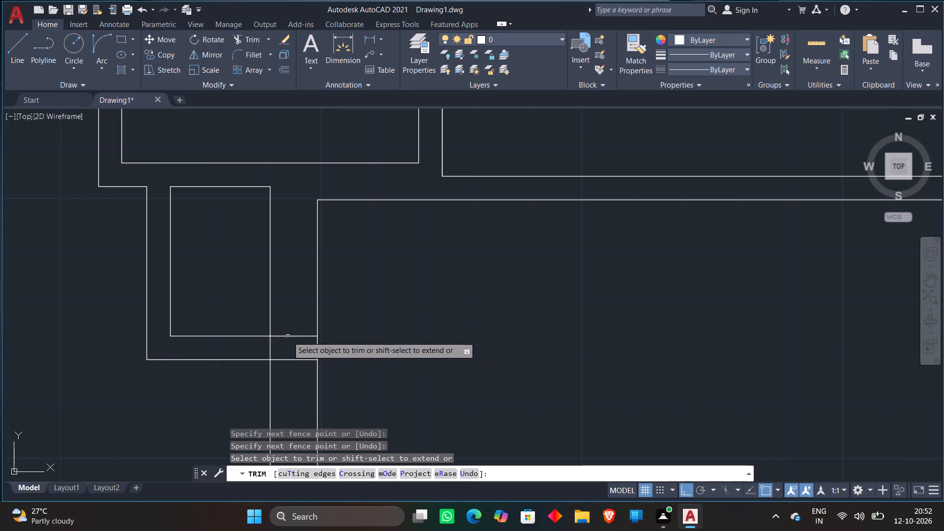
Trim the inner horizontal line and the 9" wall's left face inside their junction.
scroll(288, 336, "up", 2)
left_click(233, 369)
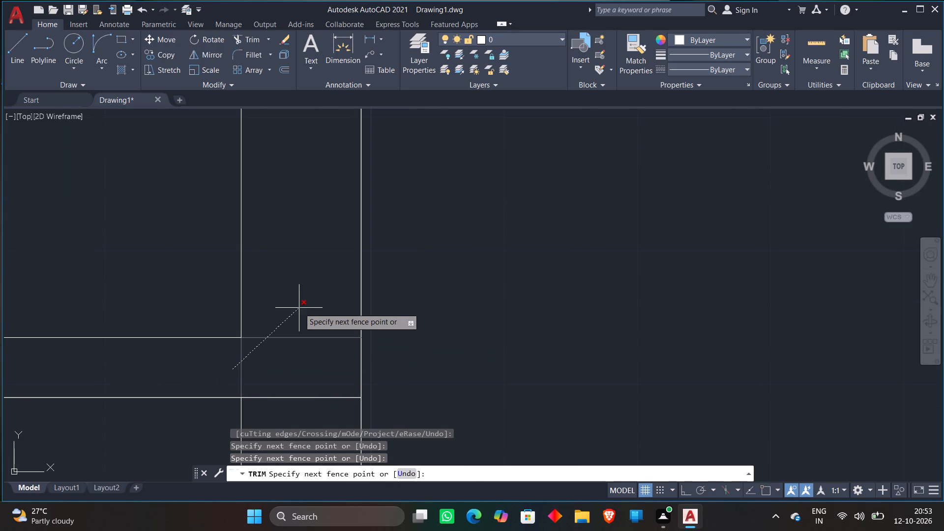
scroll(299, 308, "down", 1)
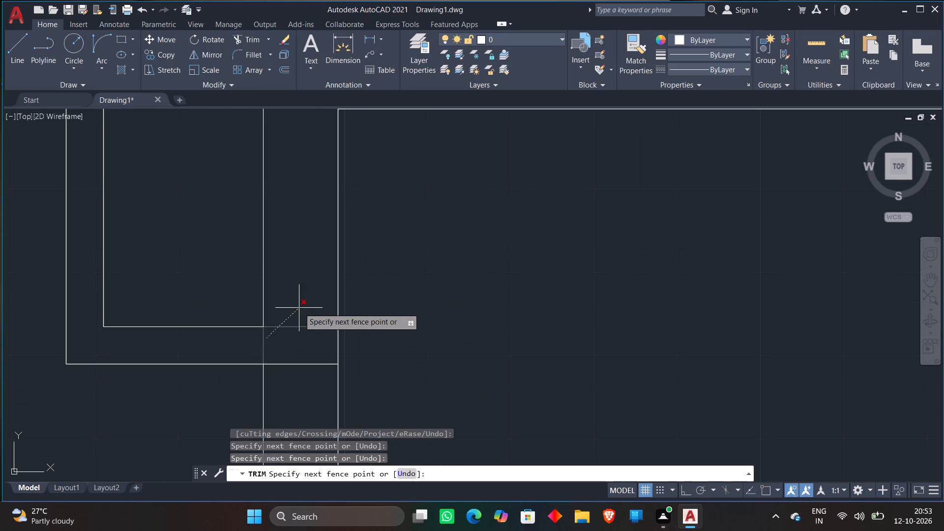
left_click(299, 308)
key("Escape")
Draw a door swing arc with a chord of about 4'-0" from the 9" stub's lower-left corner toward the 9" vertical wall's open end.
scroll(424, 303, "down", 2)
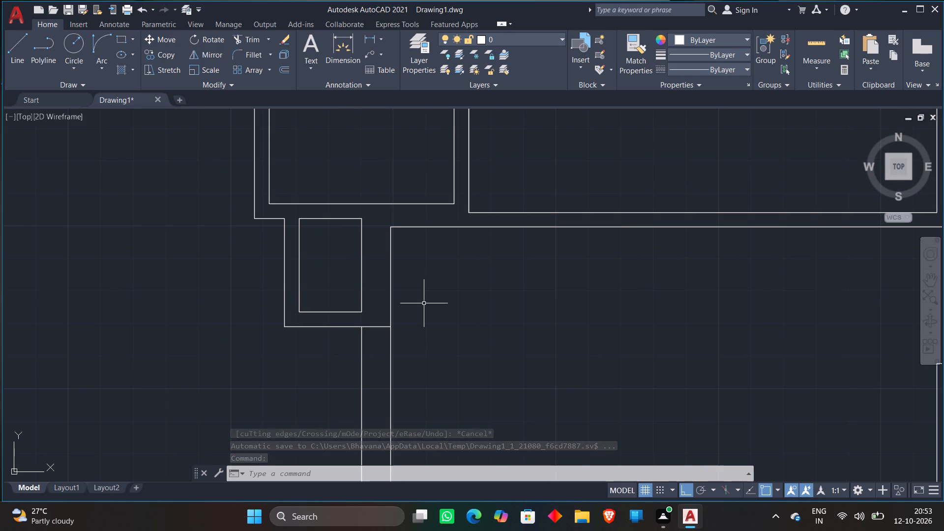
scroll(179, 507, "down", 2)
scroll(399, 403, "down", 1)
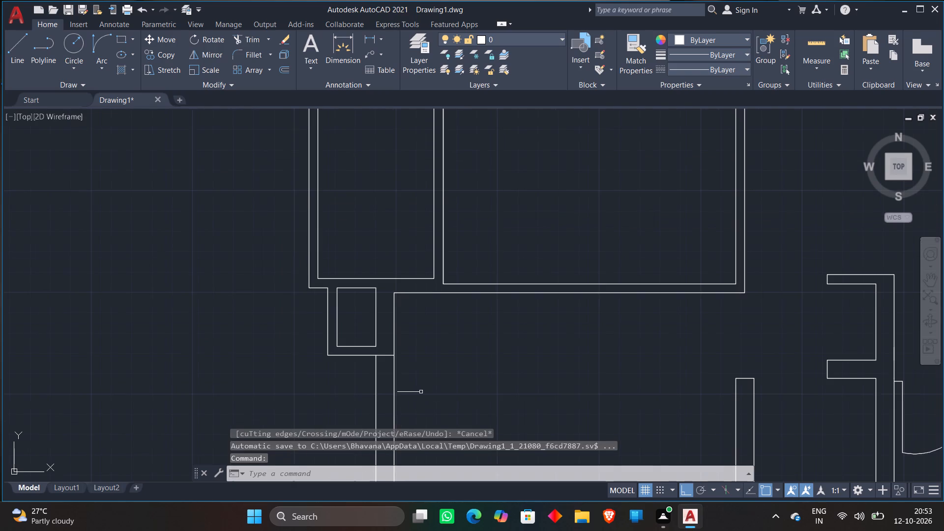
scroll(442, 385, "down", 2)
middle_click_drag(446, 382, 405, 382)
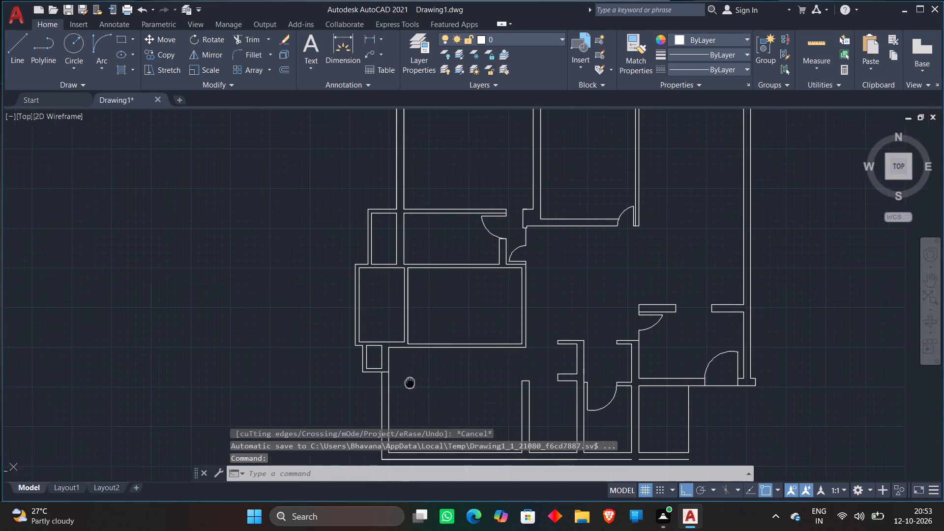
middle_click_drag(405, 382, 388, 382)
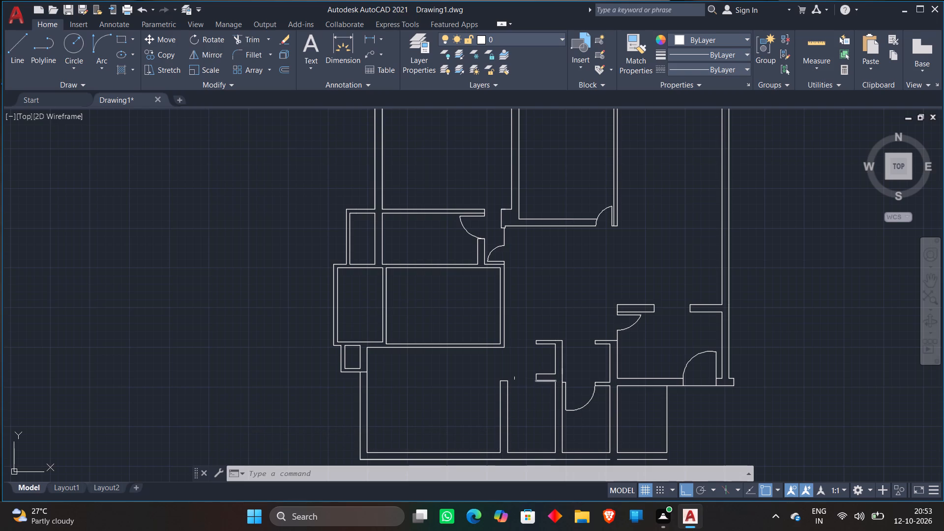
scroll(509, 375, "up", 3)
middle_click_drag(573, 374, 490, 315)
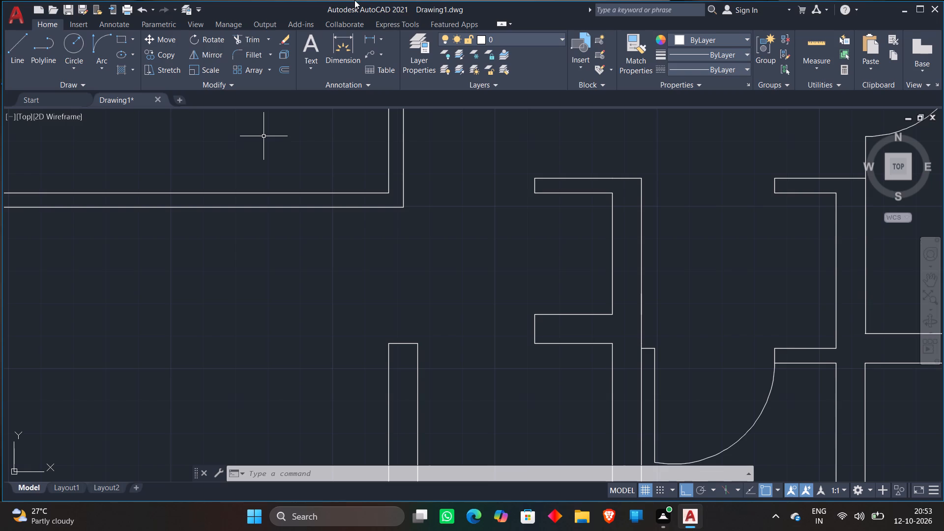
left_click(103, 32)
left_click(534, 343)
middle_click_drag(461, 392, 483, 274)
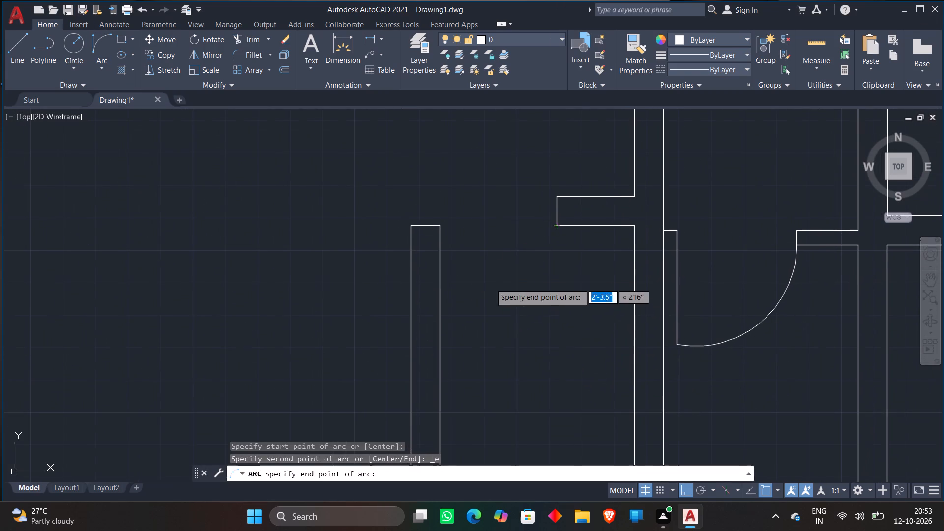
left_click(457, 345)
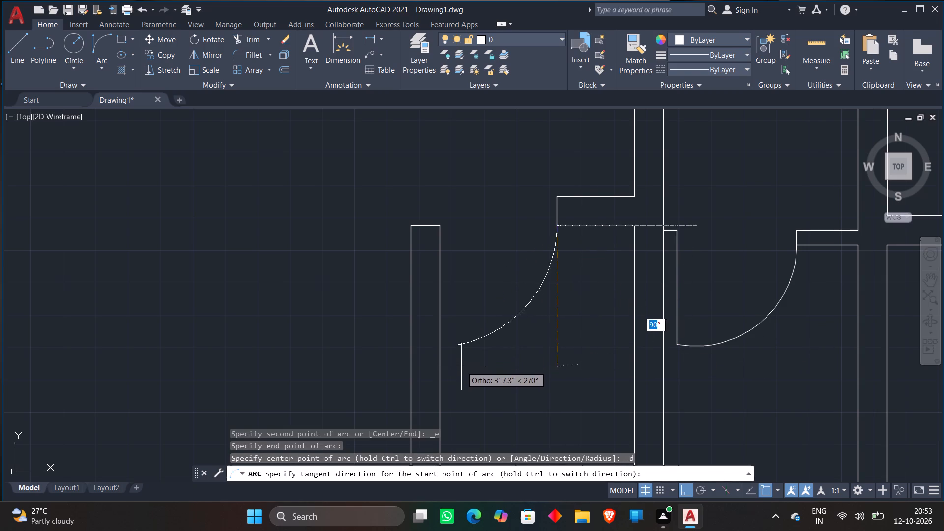
left_click(461, 366)
key("Escape")
Draw a vertical door leaf line from the new arc's free end up to just above the 9" vertical wall's end.
key("l")
key("Return")
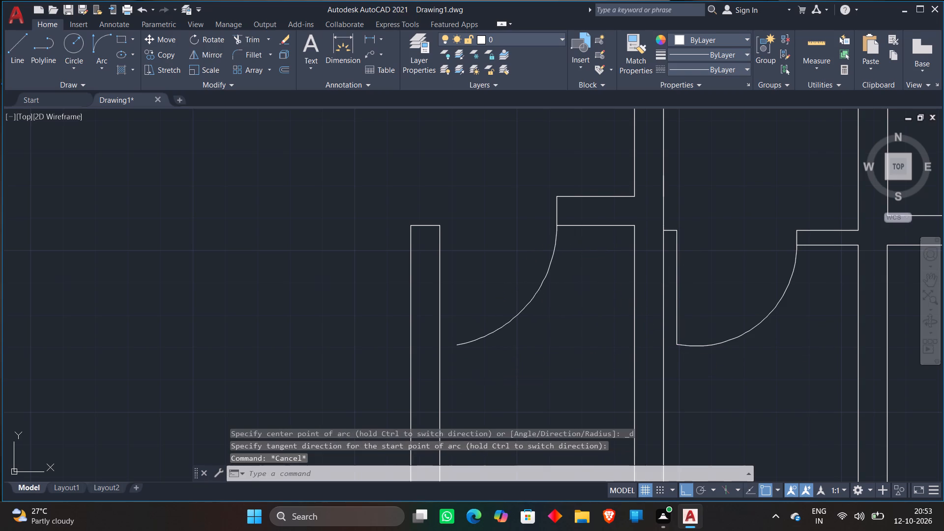
left_click(459, 344)
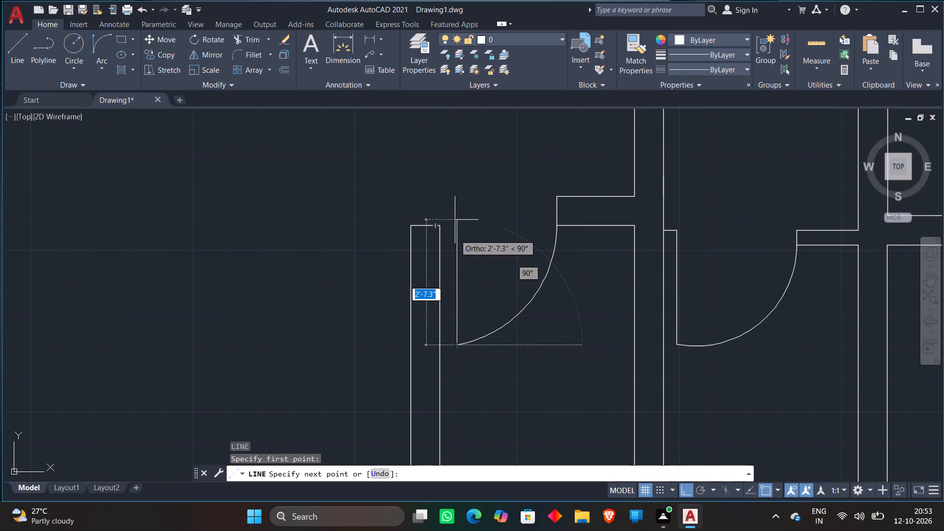
left_click(455, 214)
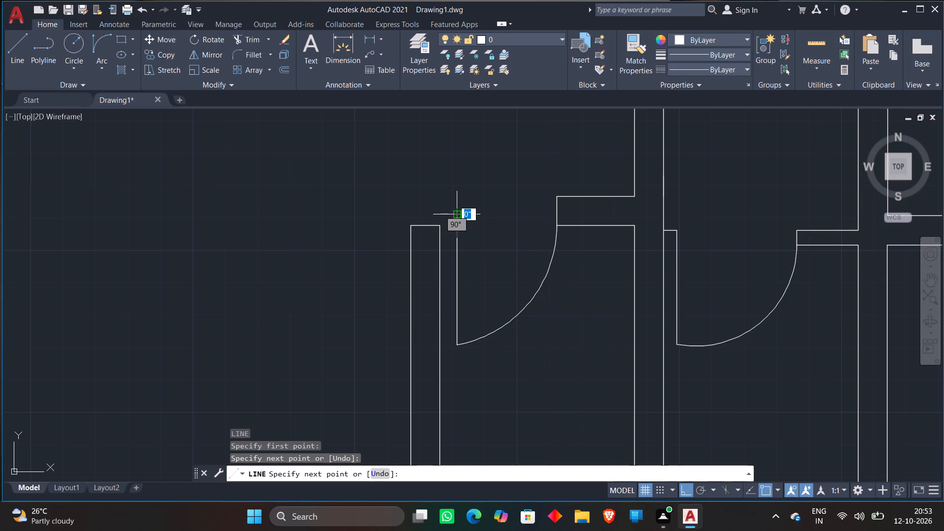
key("Escape")
Extend the vertical wall's end line to the door leaf line and trim the leaf's overhang above it.
scroll(457, 242, "up", 2)
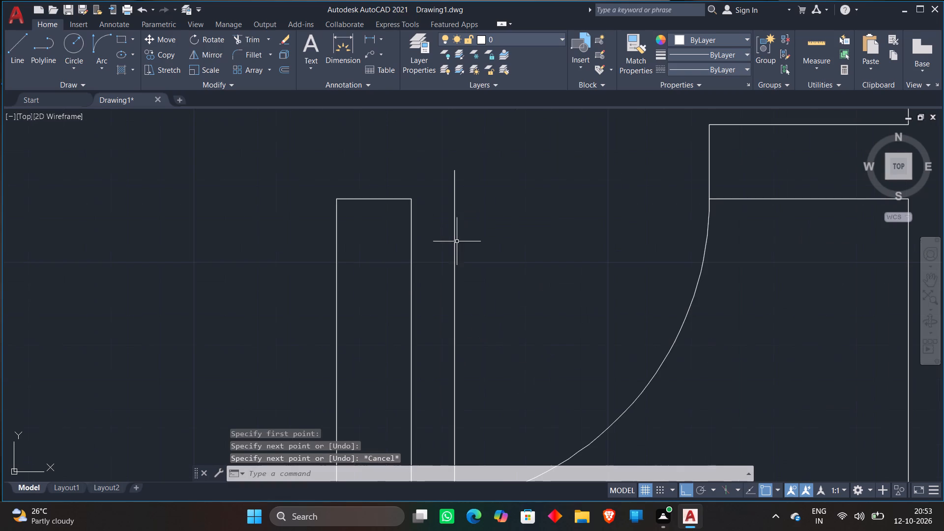
type("EX")
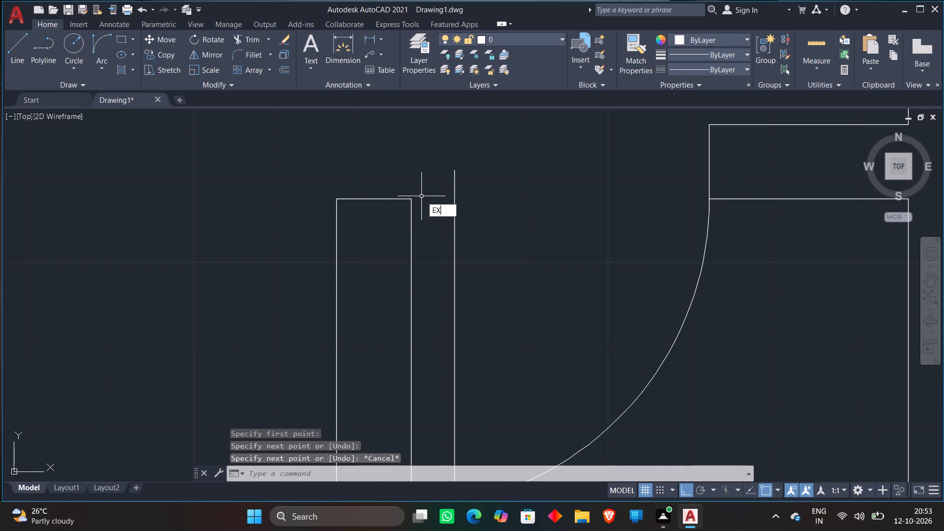
key("space")
left_click(396, 198)
key("Escape")
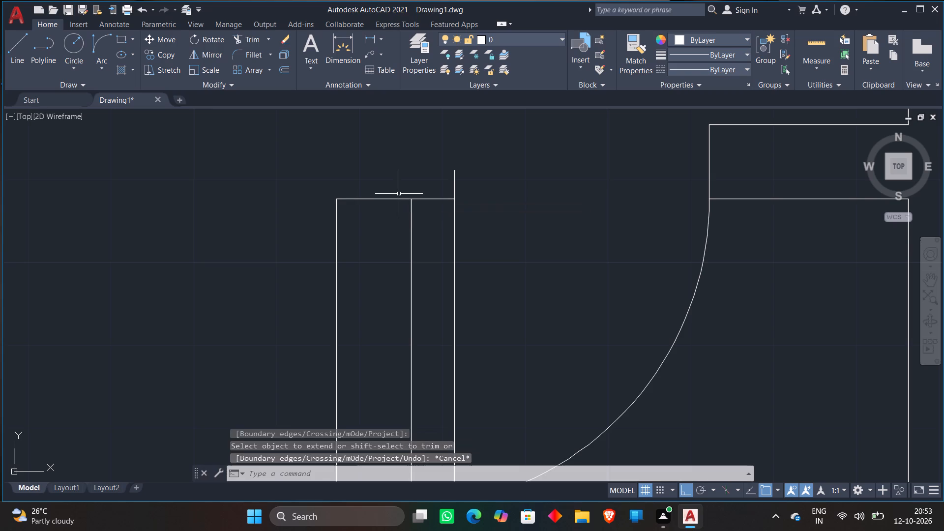
type("TR")
key("space")
left_click(453, 188)
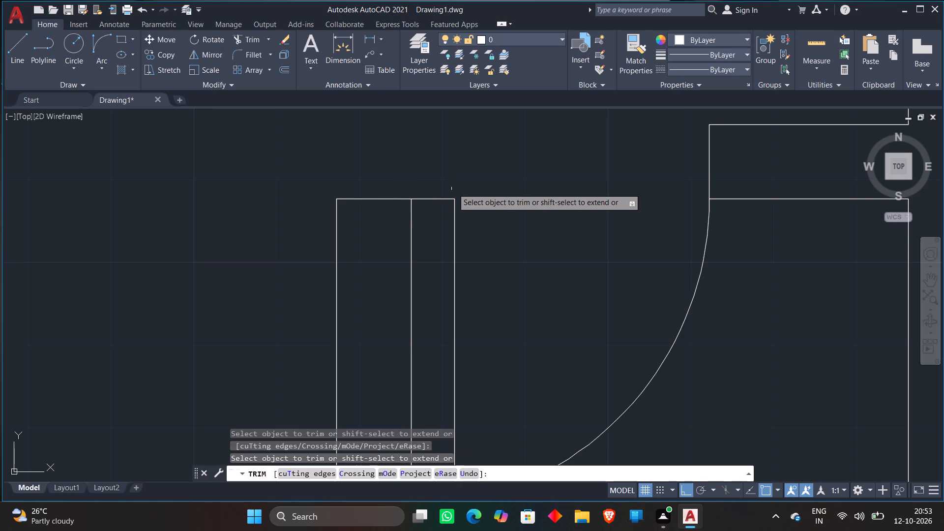
key("Escape")
Draw a door swing arc from the upper room's lower-right outer corner, curving down and right toward the 4.5" wall stub opposite.
scroll(435, 189, "down", 4)
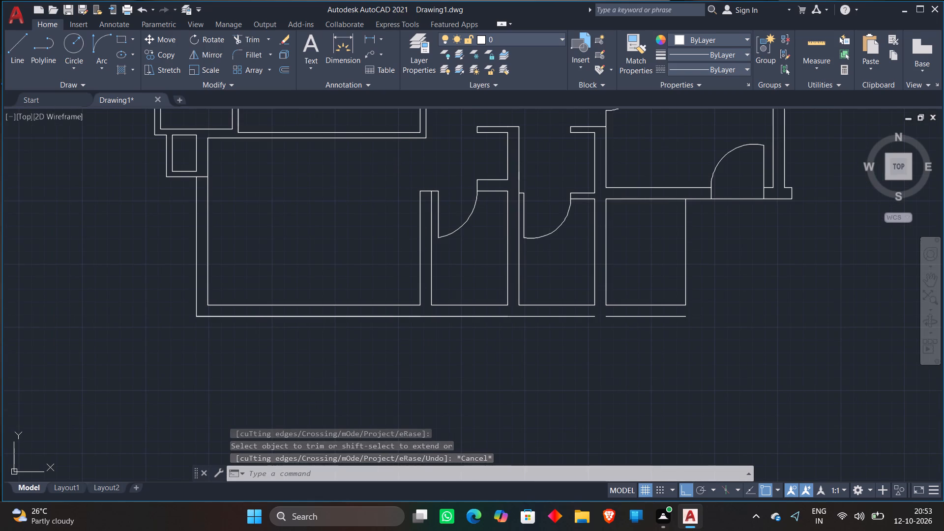
middle_click_drag(418, 151, 427, 182)
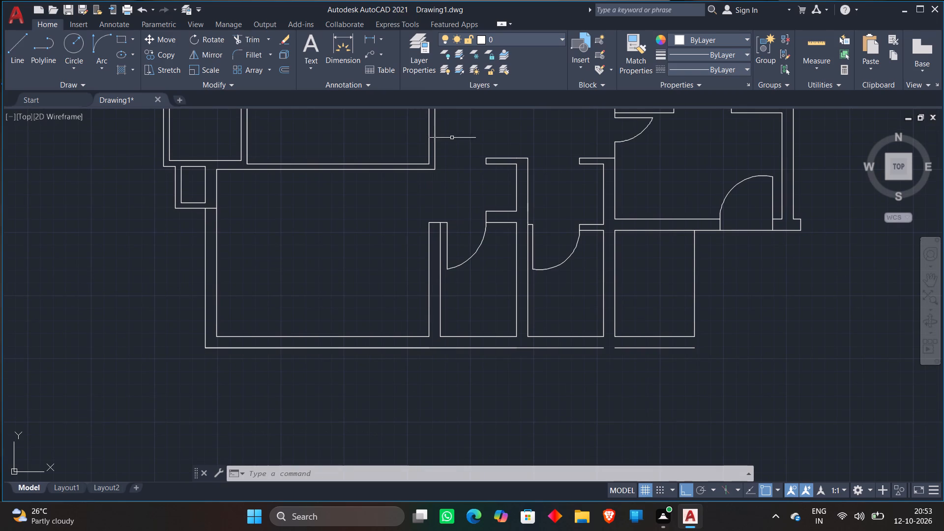
scroll(451, 140, "up", 2)
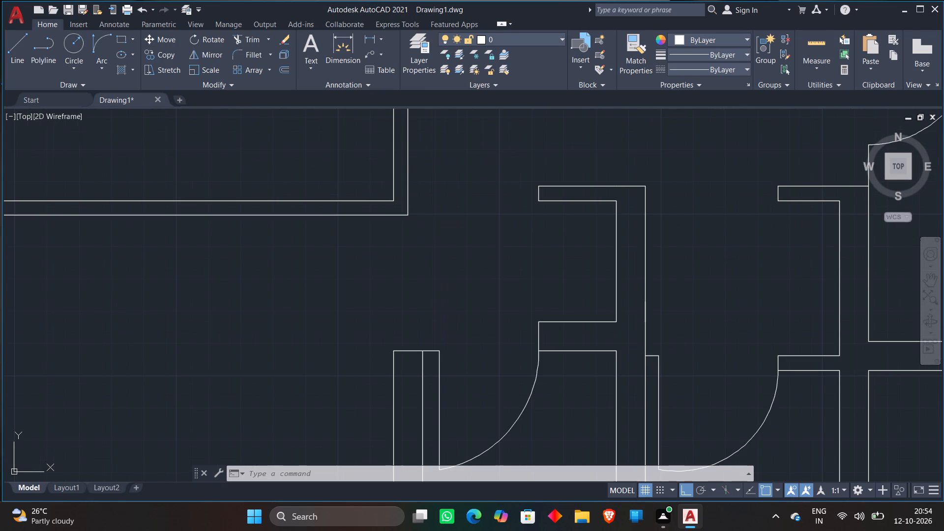
left_click(99, 46)
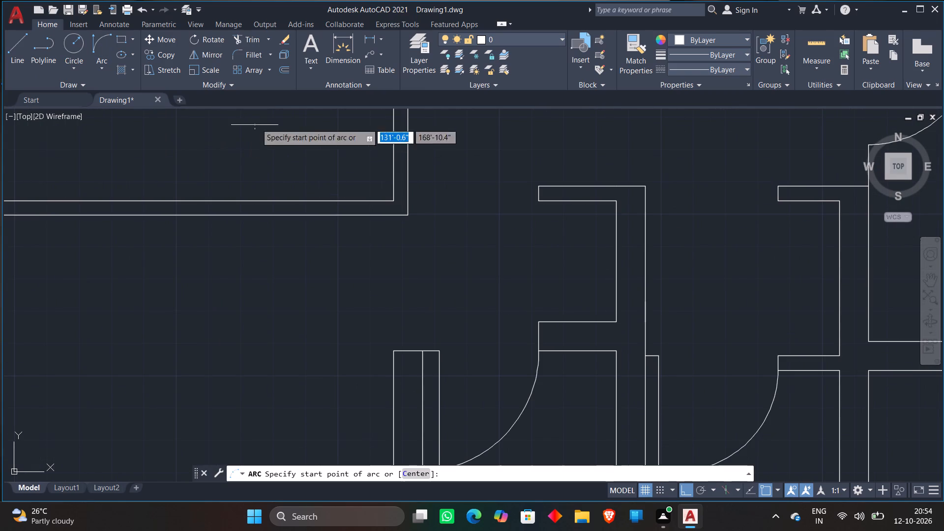
left_click(411, 215)
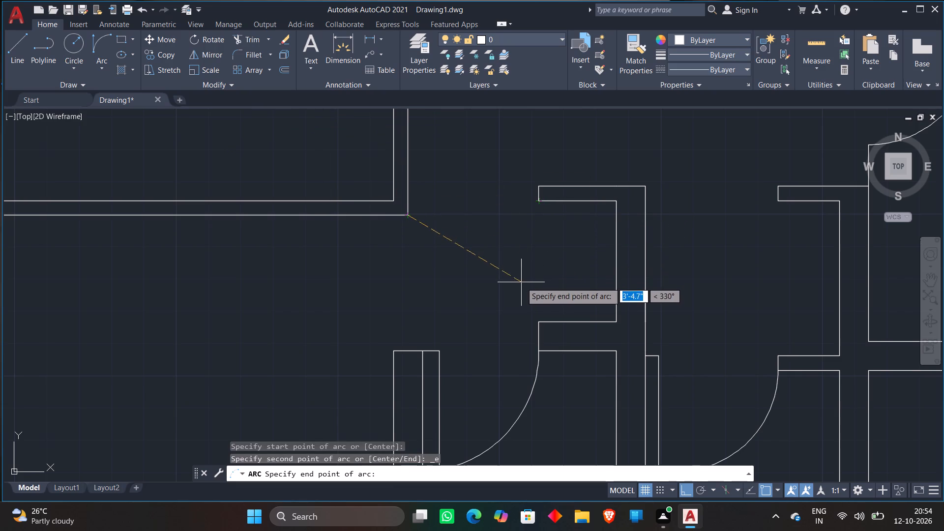
left_click(524, 296)
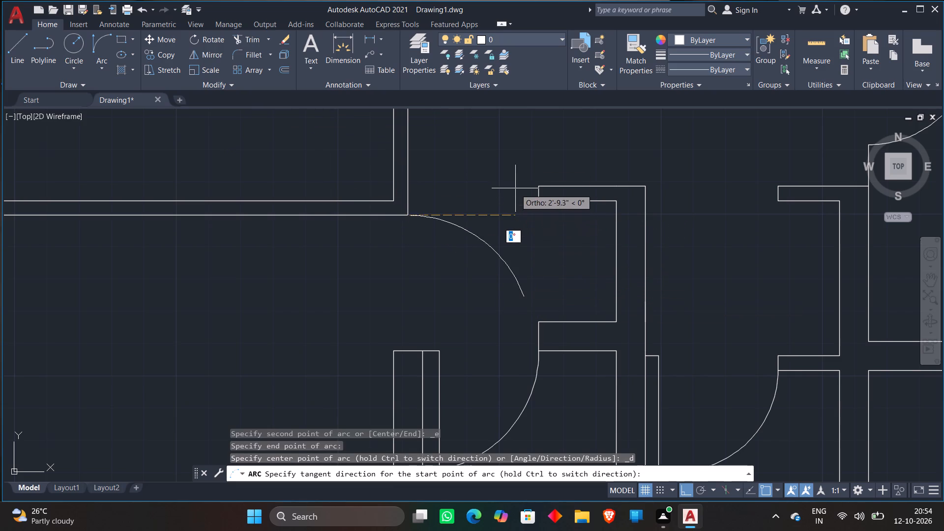
left_click(400, 300)
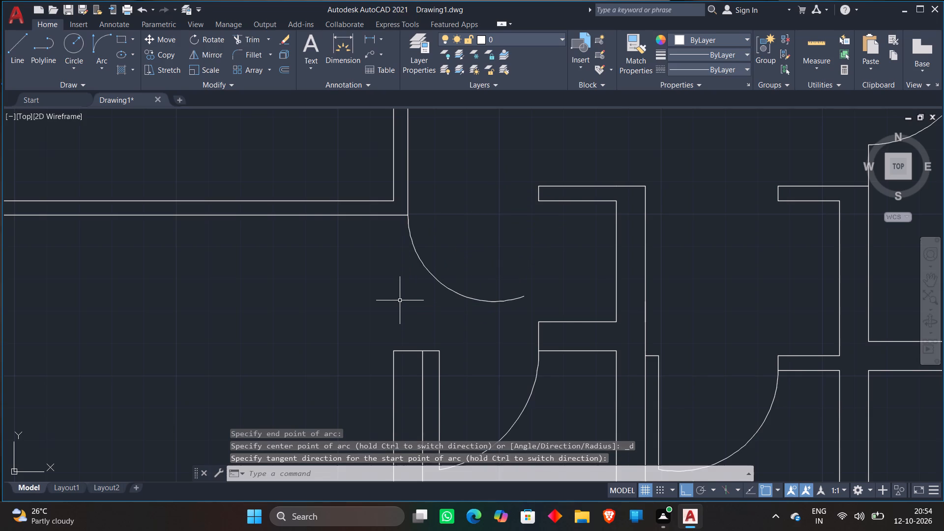
Draw a vertical door leaf line about 2'-10" long from this arc's free end up past the 4.5" stub's upper edge.
key("l")
key("Return")
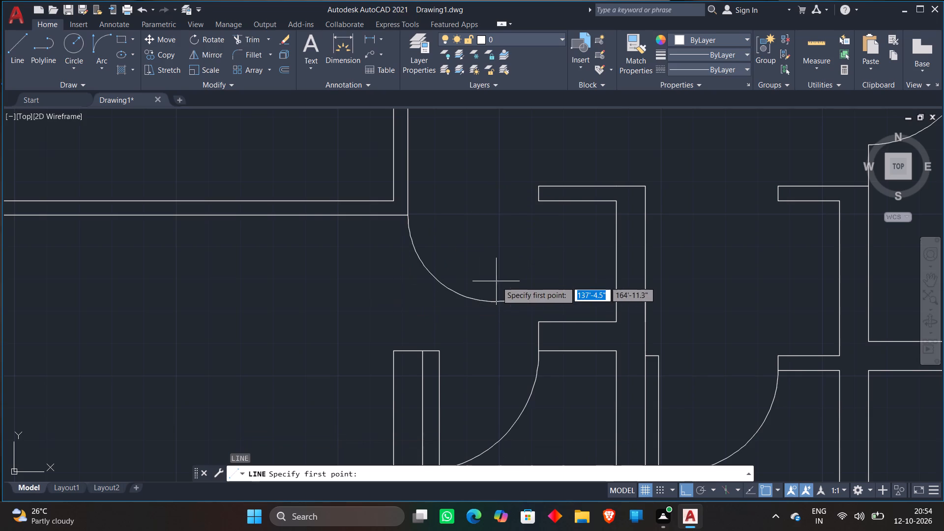
left_click(525, 294)
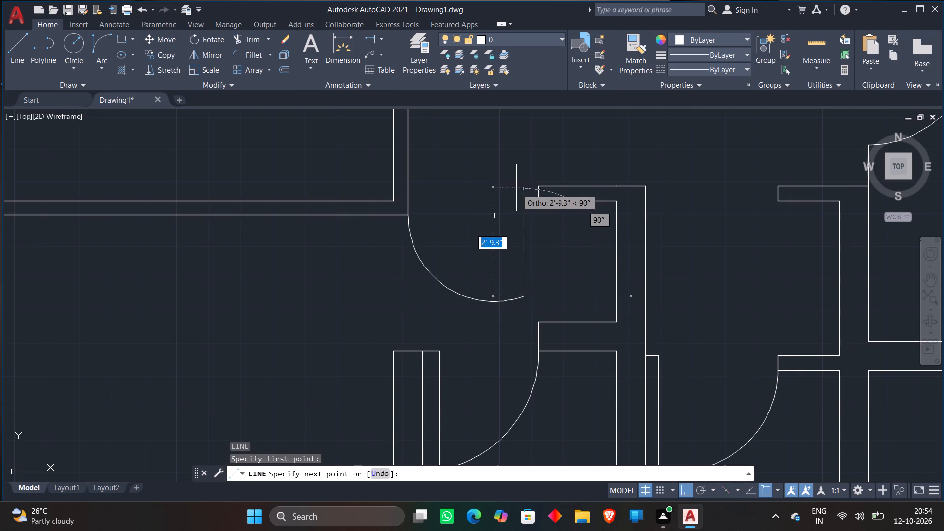
left_click(514, 182)
key("Escape")
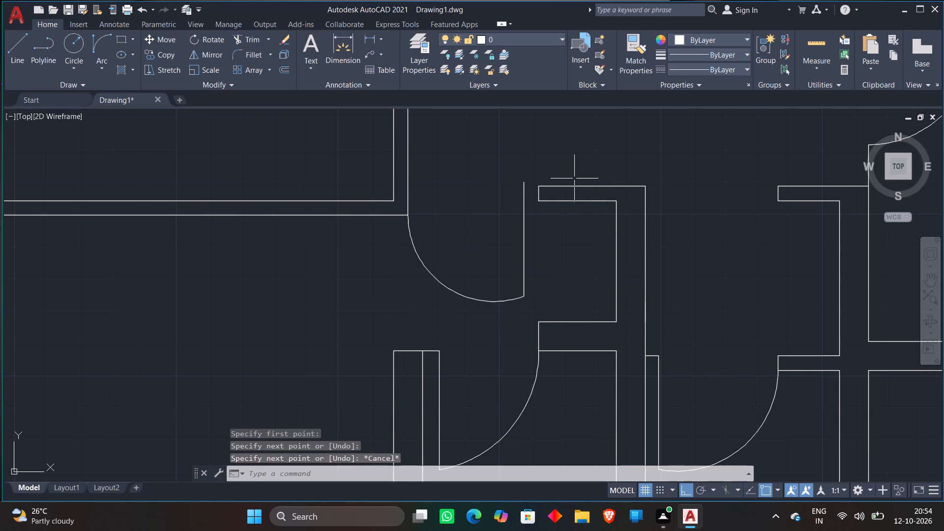
Extend the 4.5" stub's upper edge to the new door leaf line and trim the leaf's overhang above it.
type("EX")
key("space")
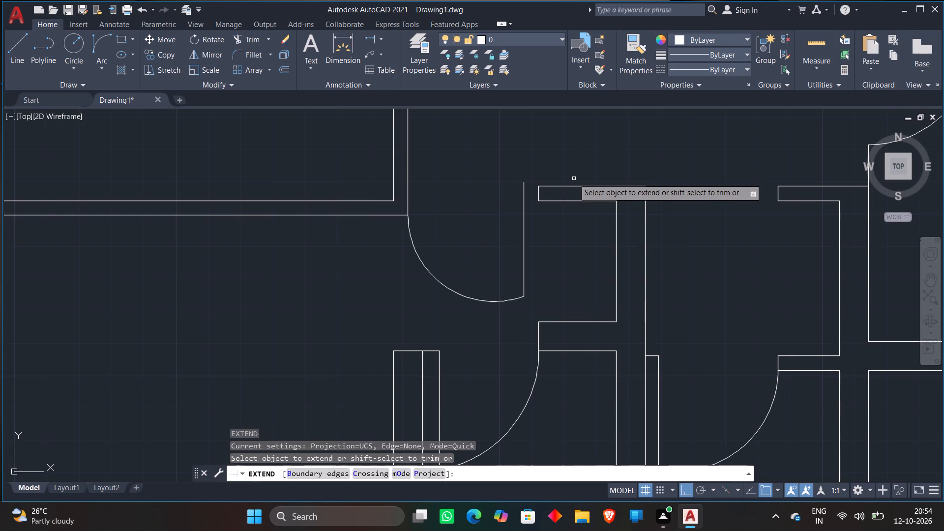
left_click(554, 186)
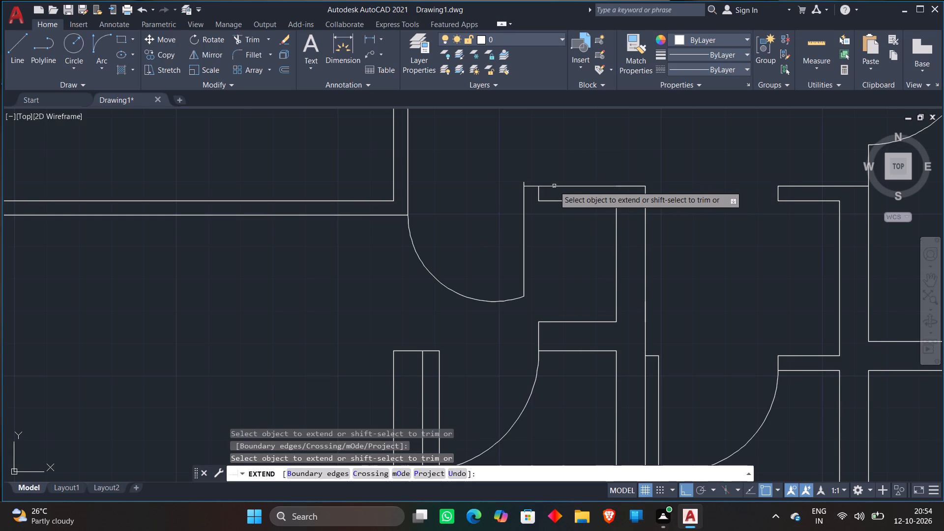
key("Escape")
type("TR")
key("space")
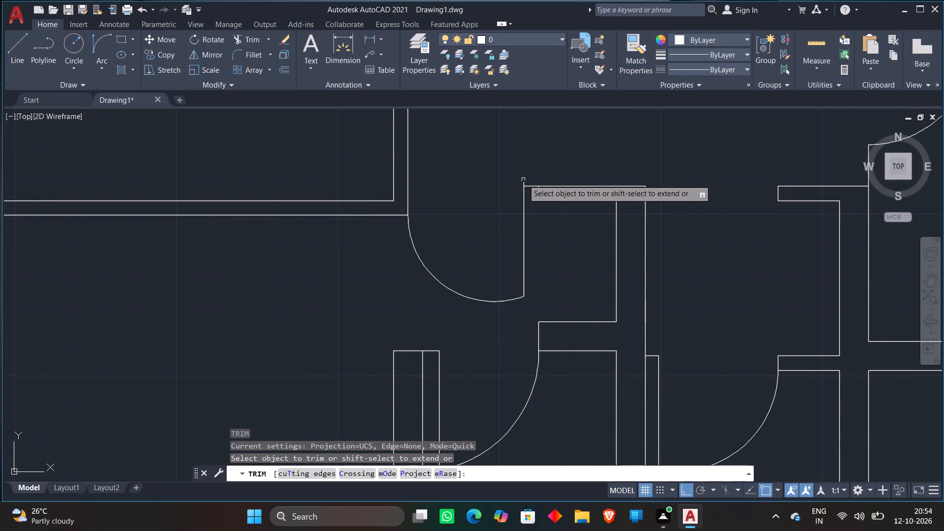
left_click(524, 182)
key("Escape")
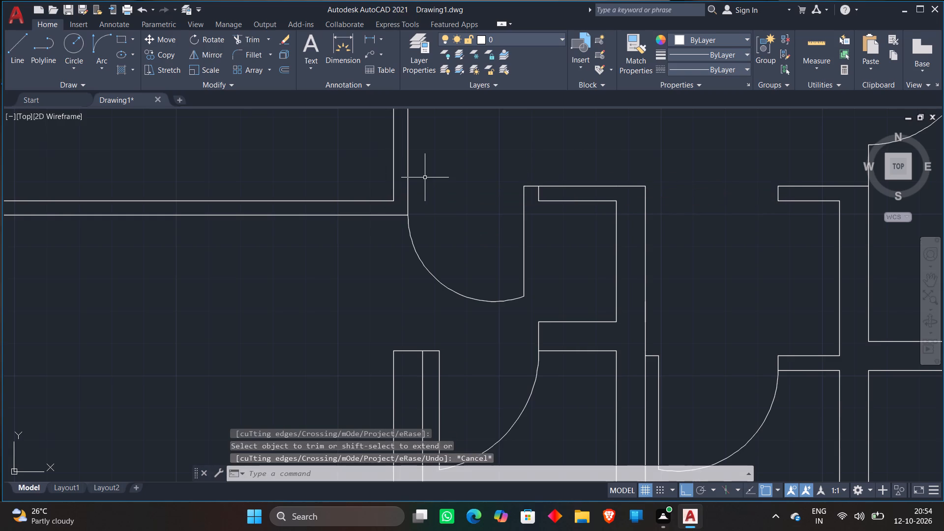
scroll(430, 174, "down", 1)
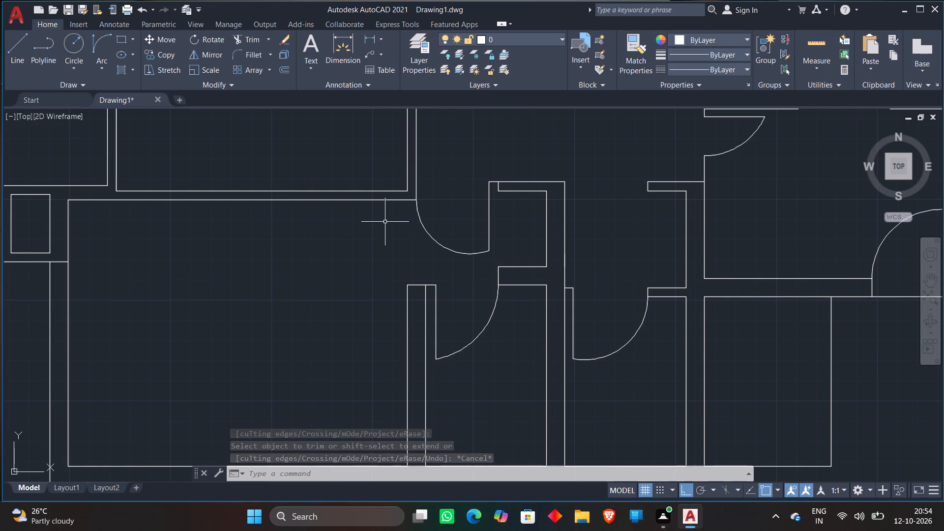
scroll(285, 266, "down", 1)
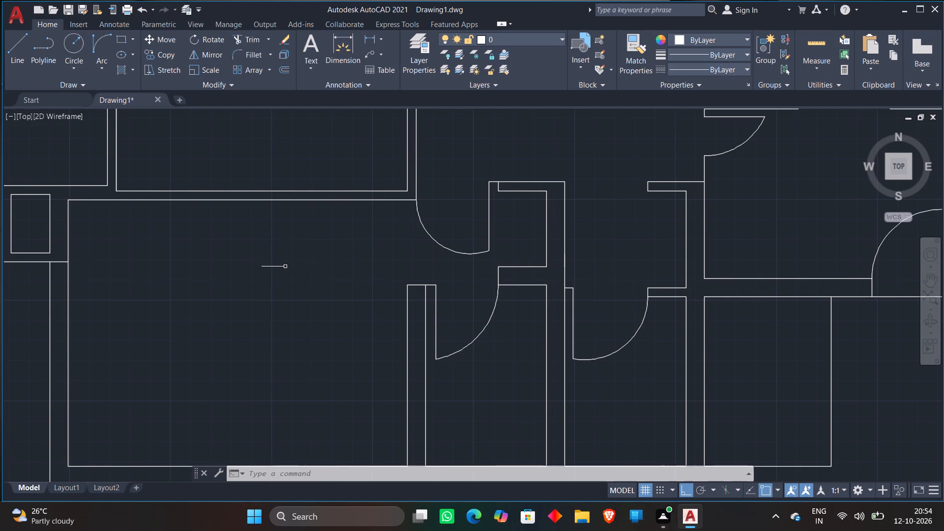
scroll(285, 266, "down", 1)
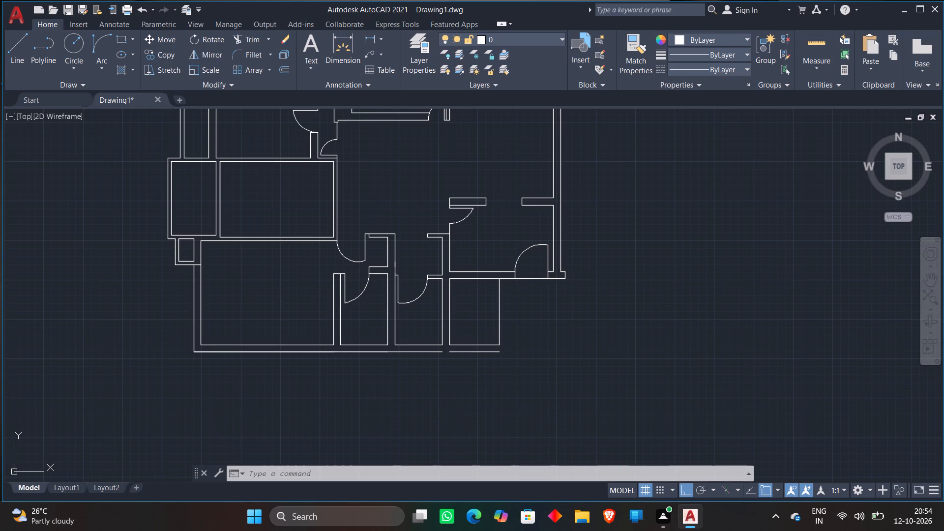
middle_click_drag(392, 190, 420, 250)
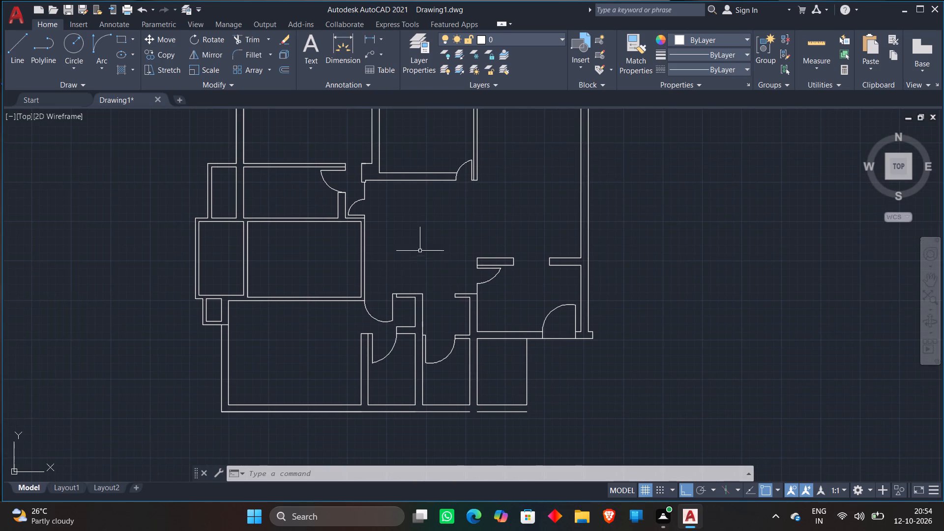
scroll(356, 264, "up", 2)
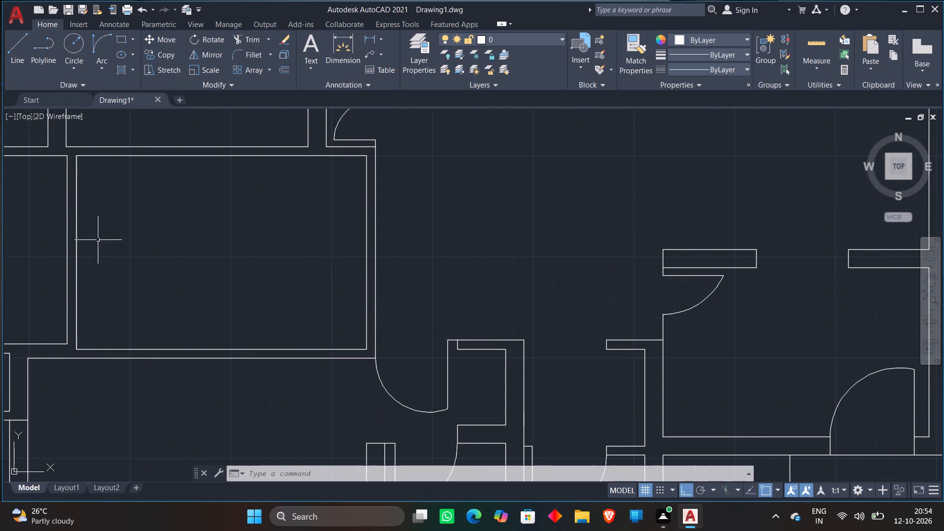
Draw a horizontal guide line across the middle-left room, crossing both of its vertical 4.5" side walls in their upper part.
key("l")
key("Return")
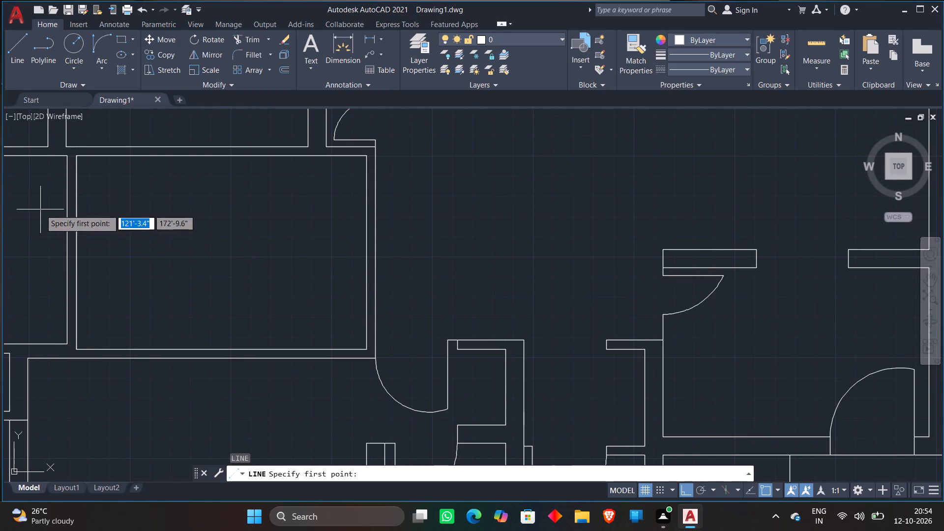
left_click(41, 209)
left_click(441, 186)
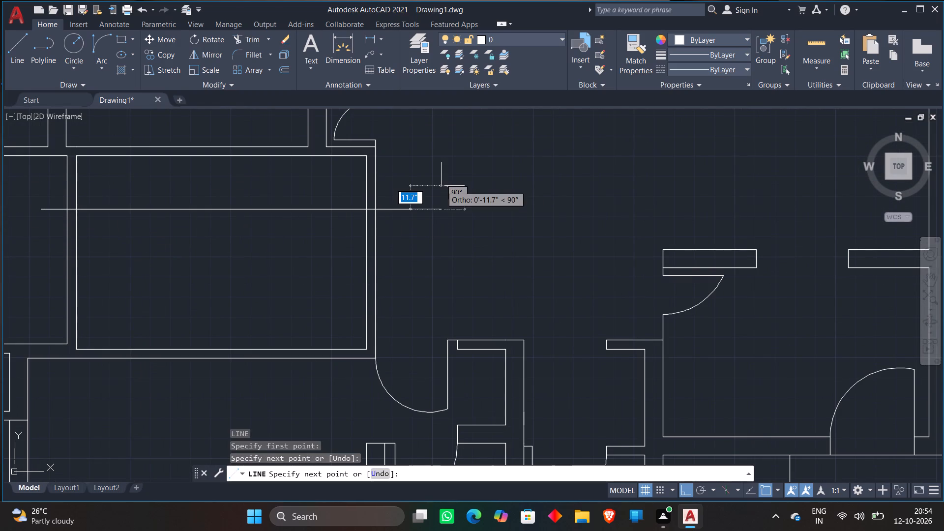
key("Escape")
Offset the horizontal guide line 2' downward.
key("o")
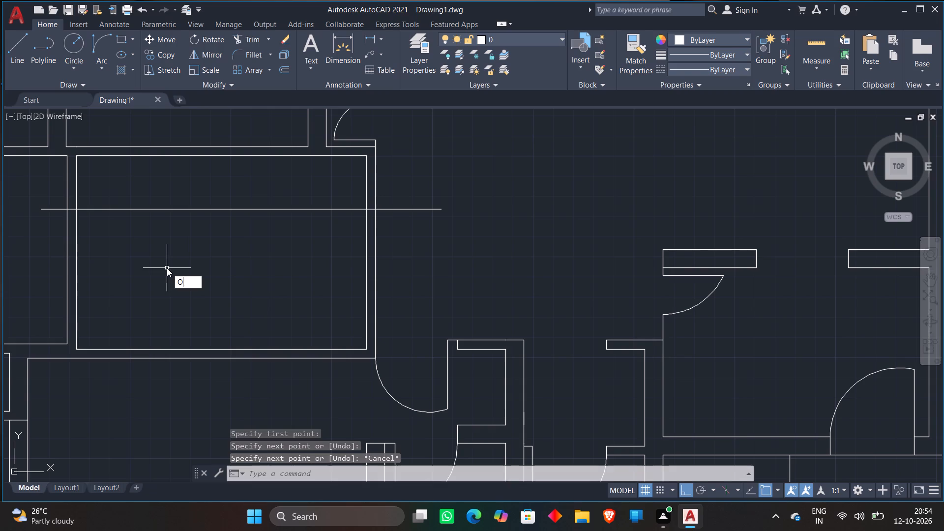
key("Return")
type("2'")
key("Return")
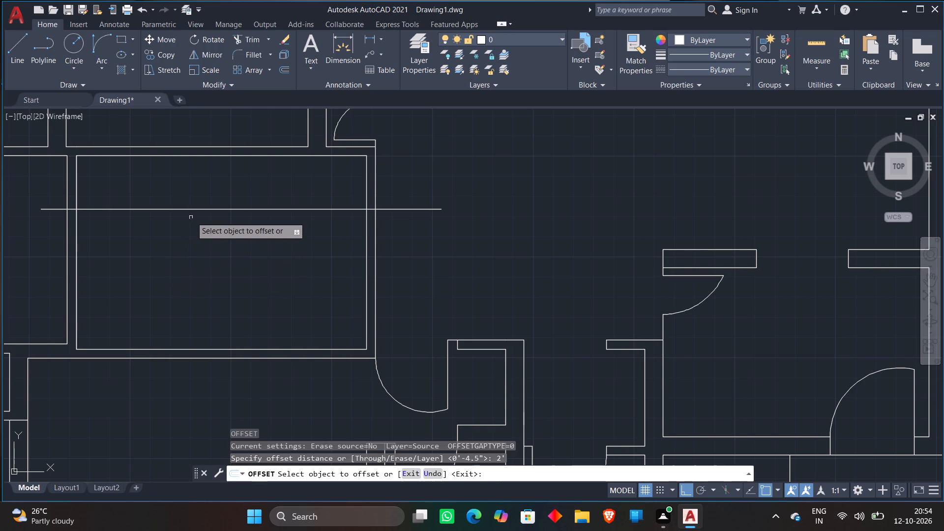
left_click(195, 209)
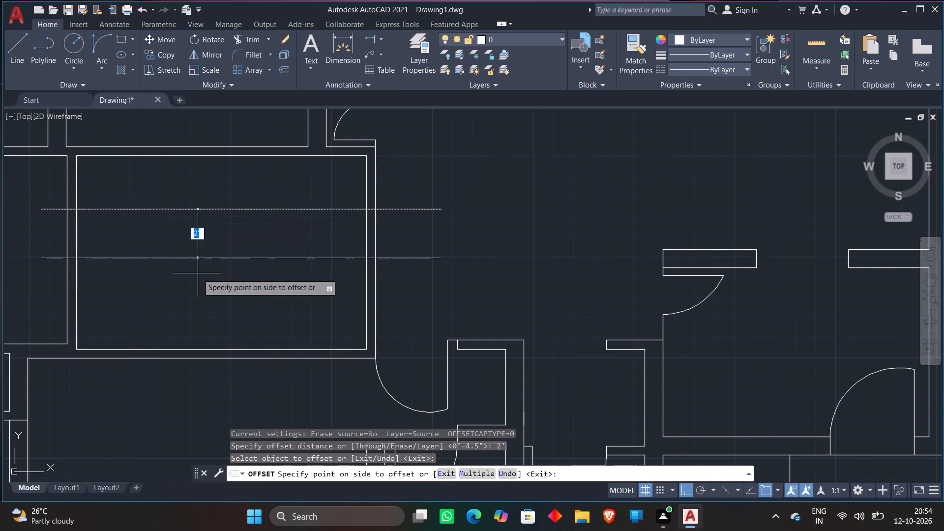
left_click(198, 273)
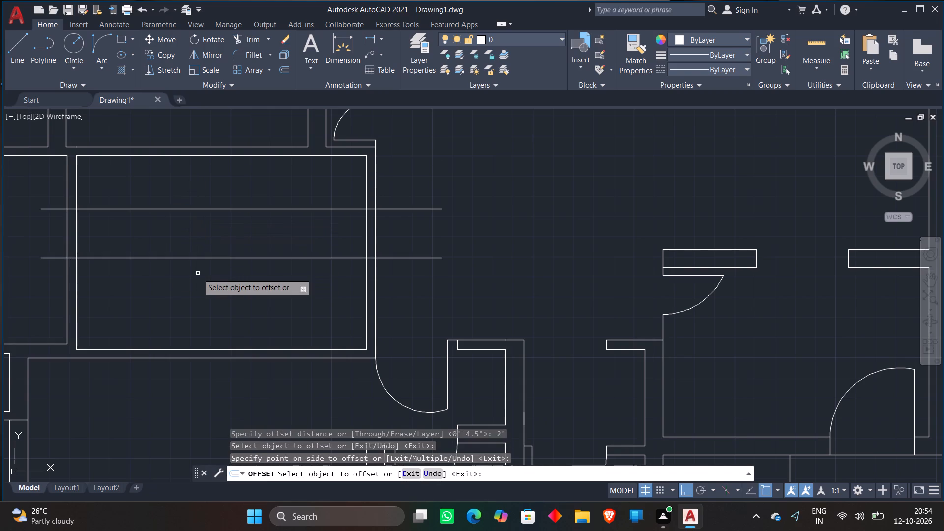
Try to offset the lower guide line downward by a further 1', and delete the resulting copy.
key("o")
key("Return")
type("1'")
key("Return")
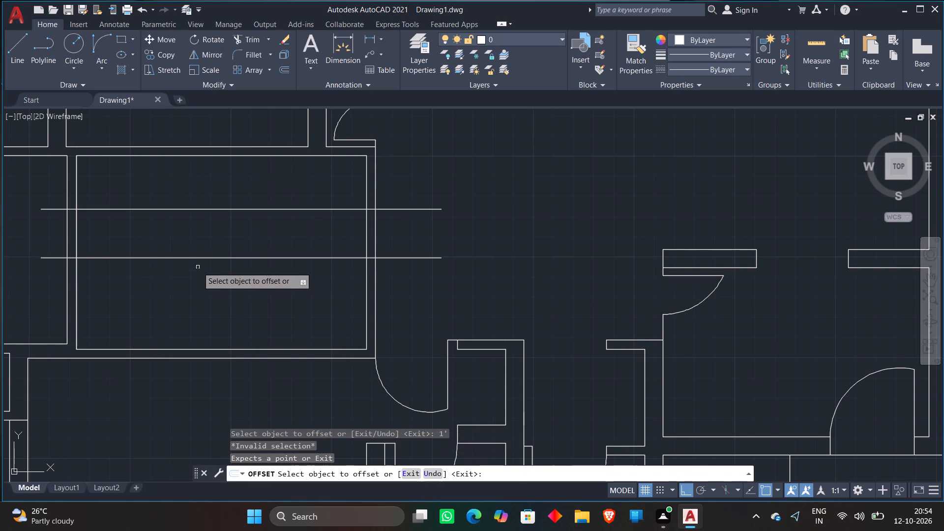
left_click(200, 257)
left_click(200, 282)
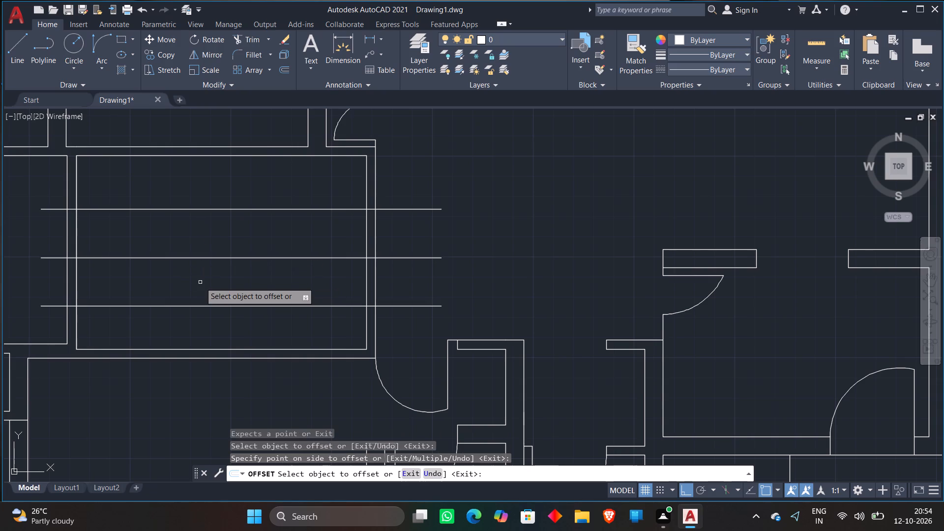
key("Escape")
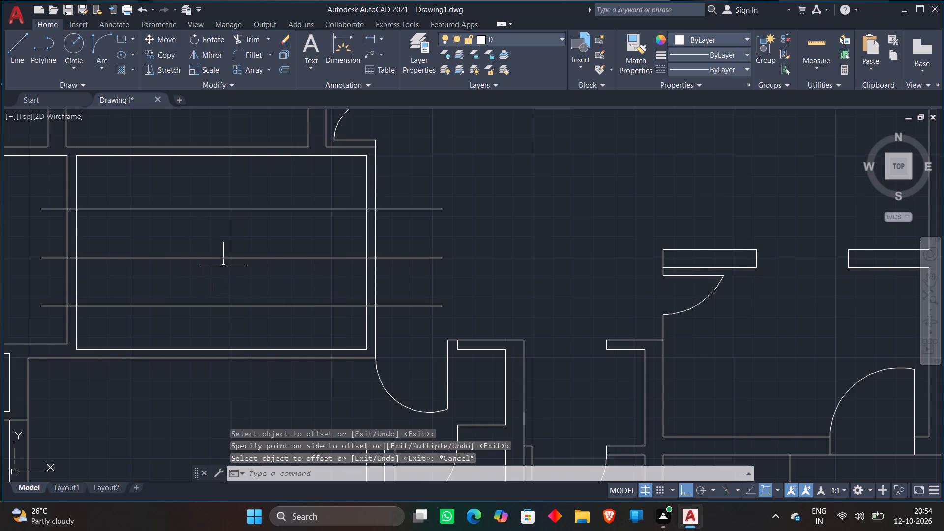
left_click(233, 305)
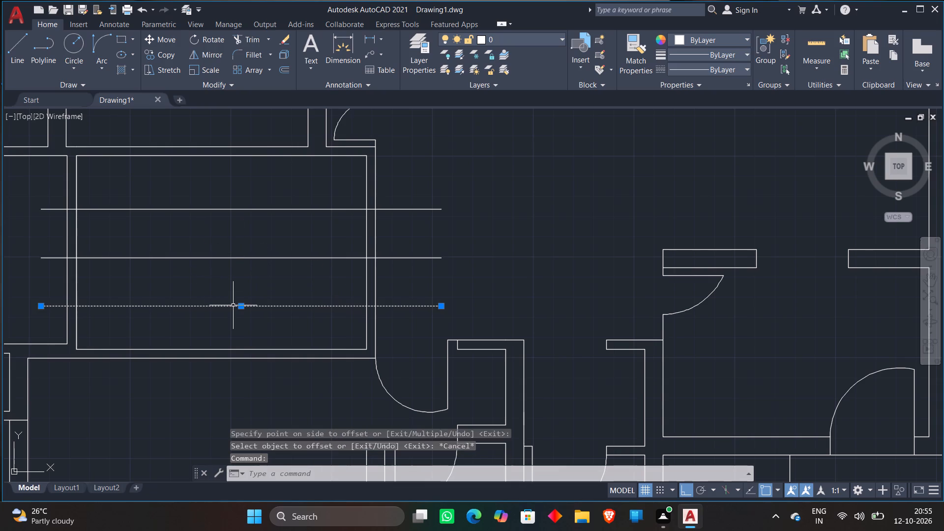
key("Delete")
Offset the lower guide line 1' further downward and delete the source line that lies between the two outer guides.
key("p")
key("BackSpace")
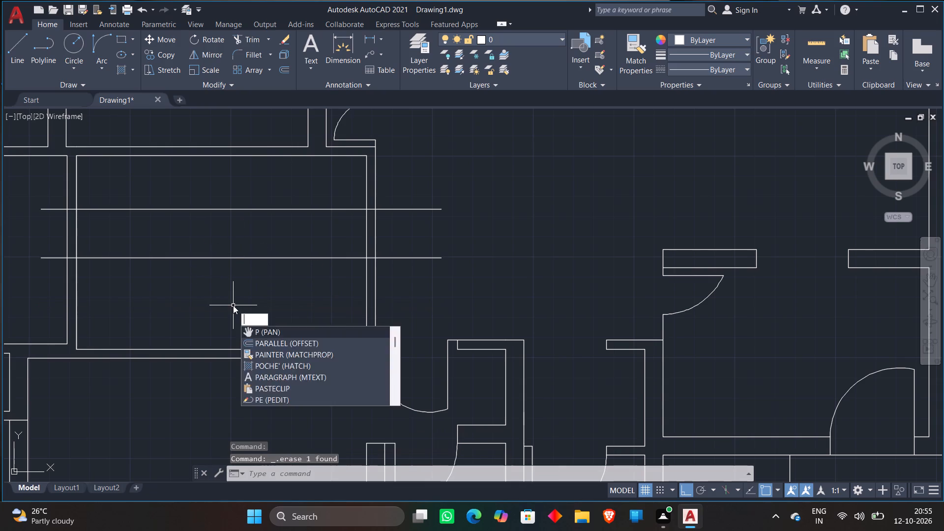
key("o")
key("Return")
type("1'")
key("Return")
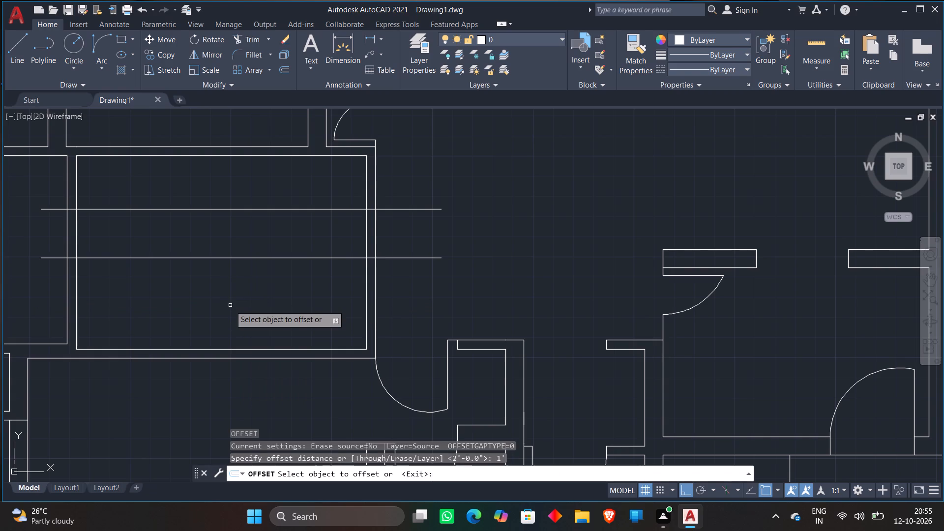
left_click(240, 259)
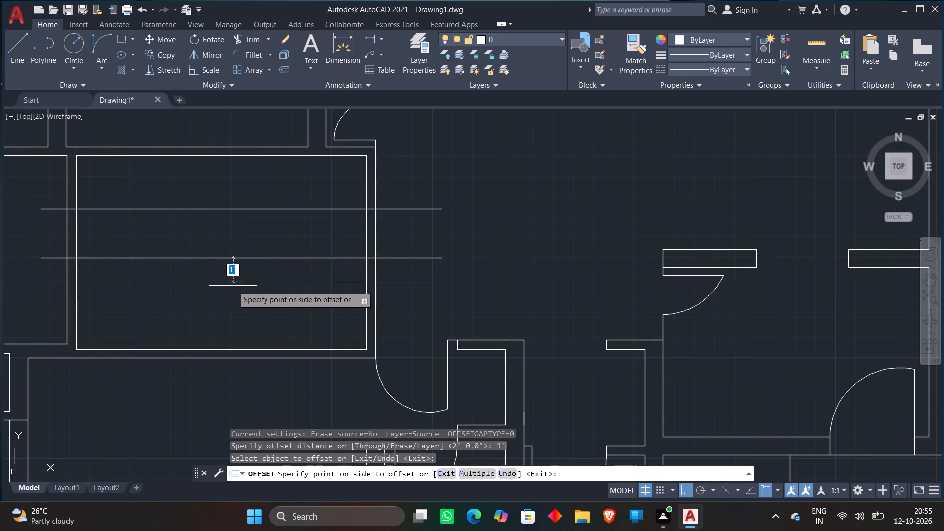
left_click(233, 286)
key("Escape")
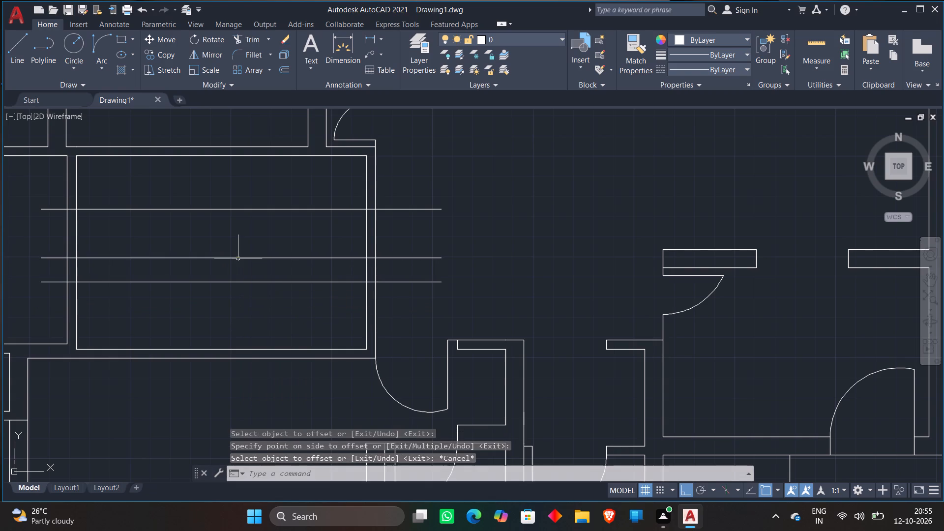
left_click(238, 259)
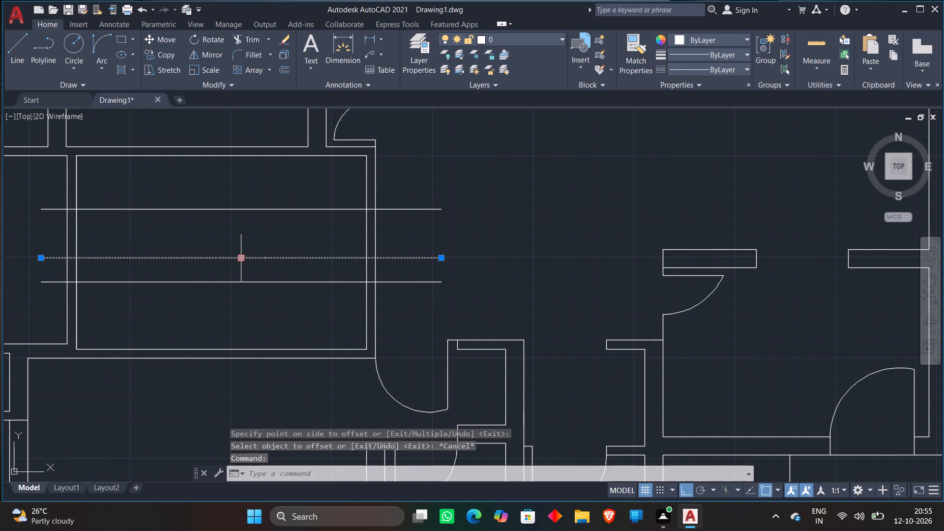
key("Delete")
Trim the guide lines' overhangs beyond the room's west wall and cut that wall open between the two guides.
type("TR")
key("space")
left_click(55, 198)
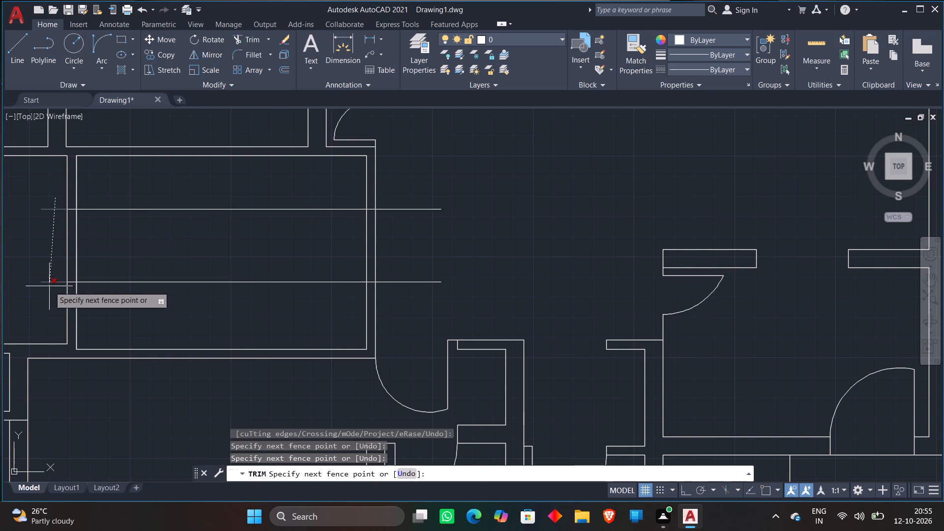
left_click(49, 286)
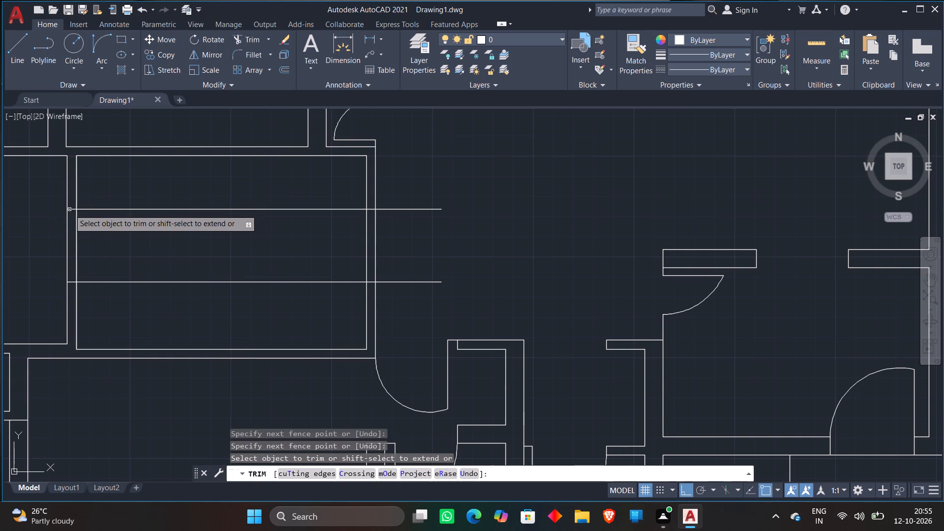
left_click(69, 210)
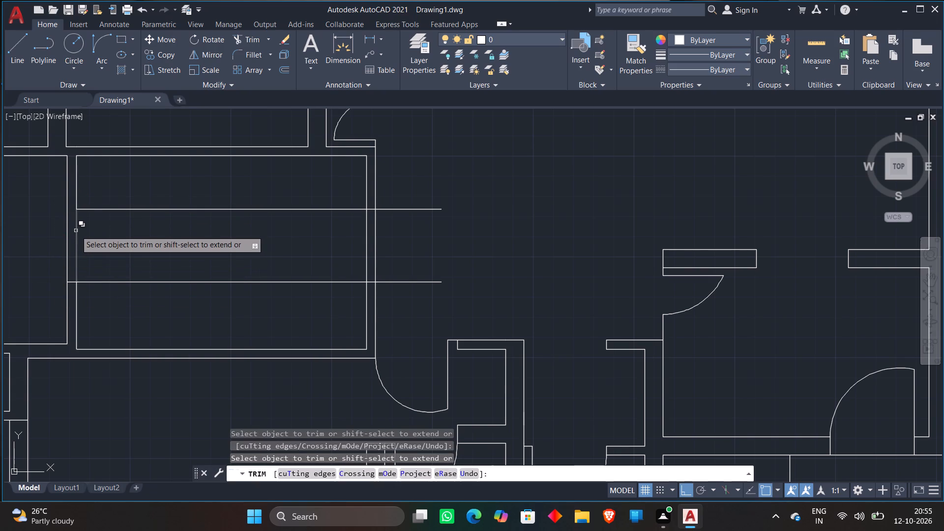
key("ctrl+z")
left_click(45, 238)
left_click(117, 236)
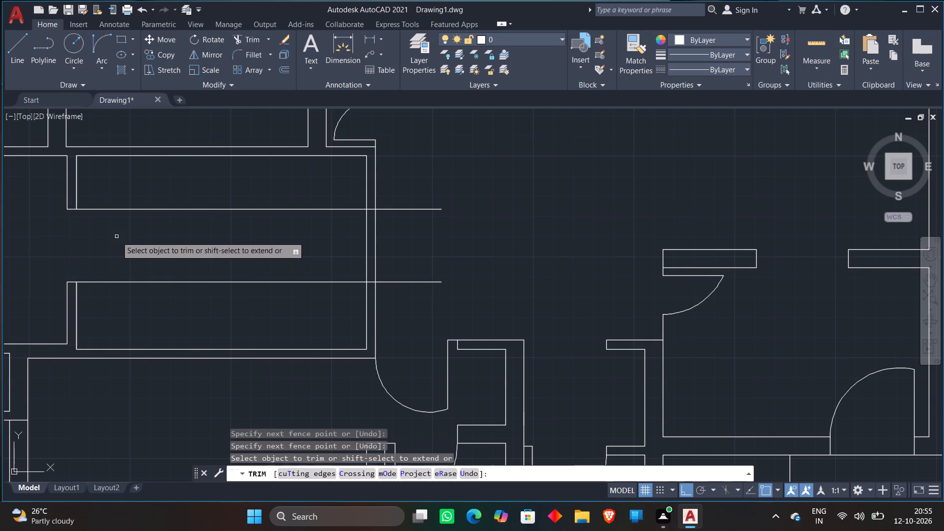
Cut the room's east wall open between the guides and trim their outer overhangs and inner spans, leaving only the wall end caps.
left_click(330, 235)
left_click(412, 226)
left_click(398, 184)
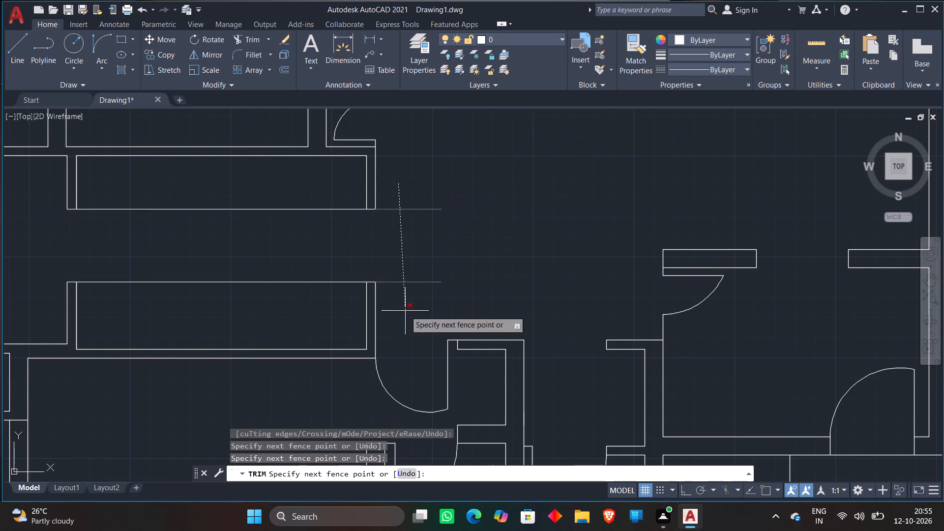
left_click(405, 311)
left_click(278, 195)
left_click(234, 301)
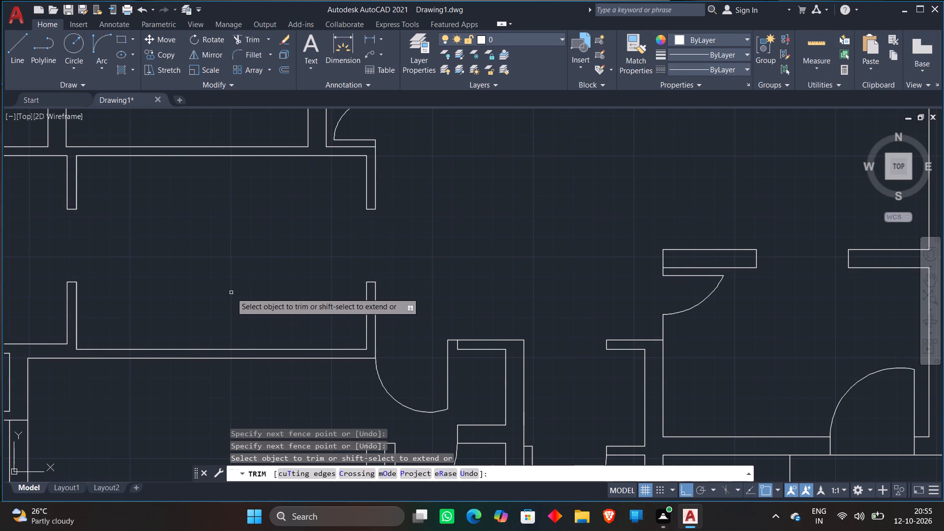
key("Escape")
Examine the whole floor plan, including its wall openings, doors and outer wall lines.
scroll(231, 255, "down", 1)
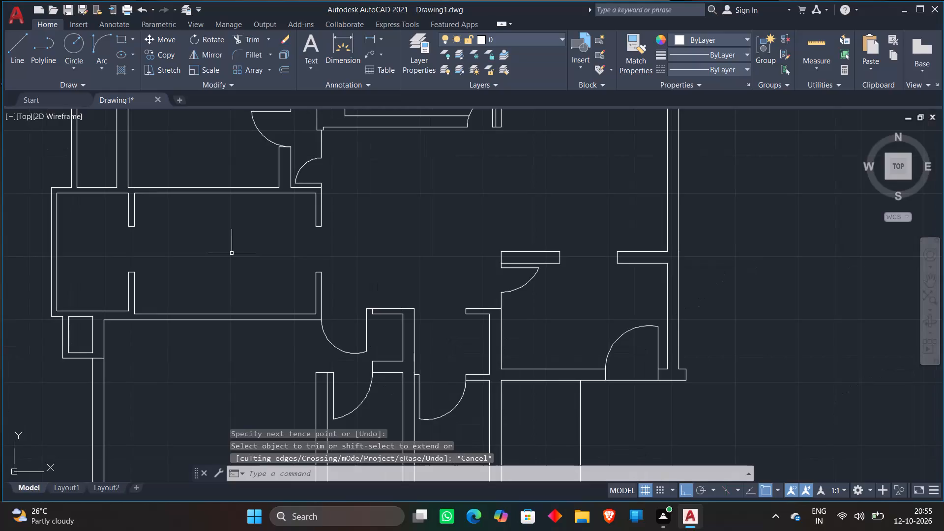
scroll(232, 275, "down", 2)
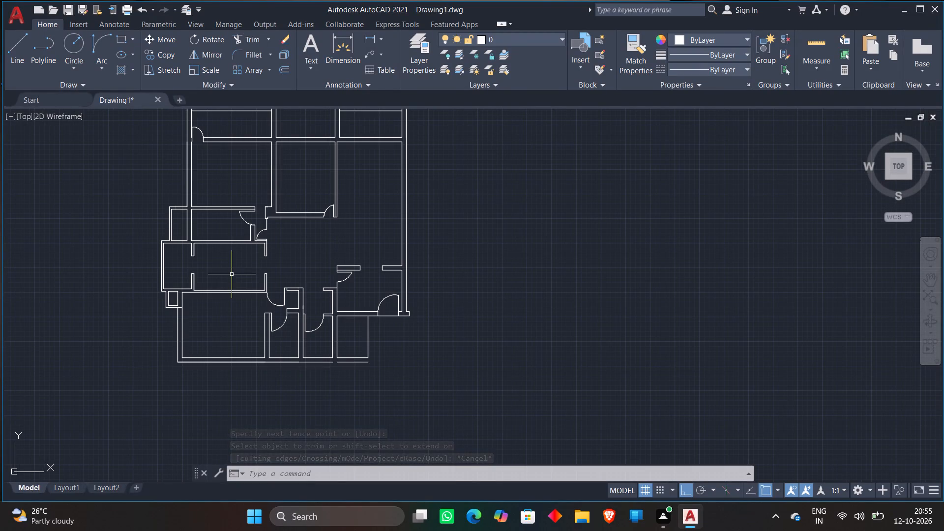
scroll(232, 274, "down", 1)
scroll(193, 281, "up", 2)
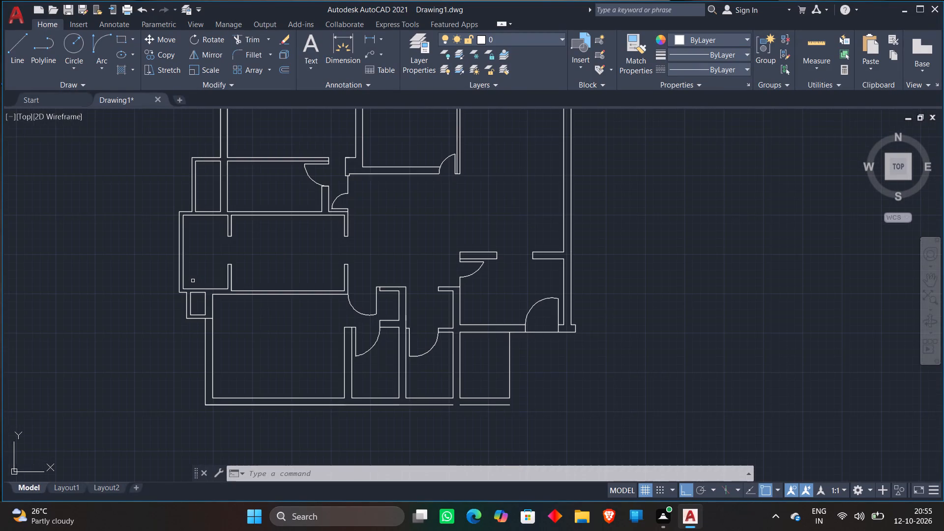
scroll(193, 281, "up", 2)
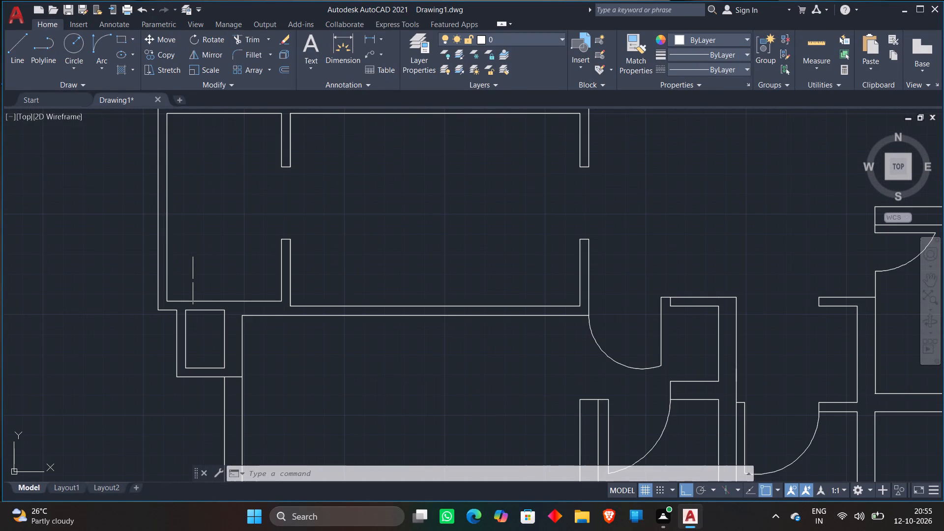
scroll(193, 281, "down", 3)
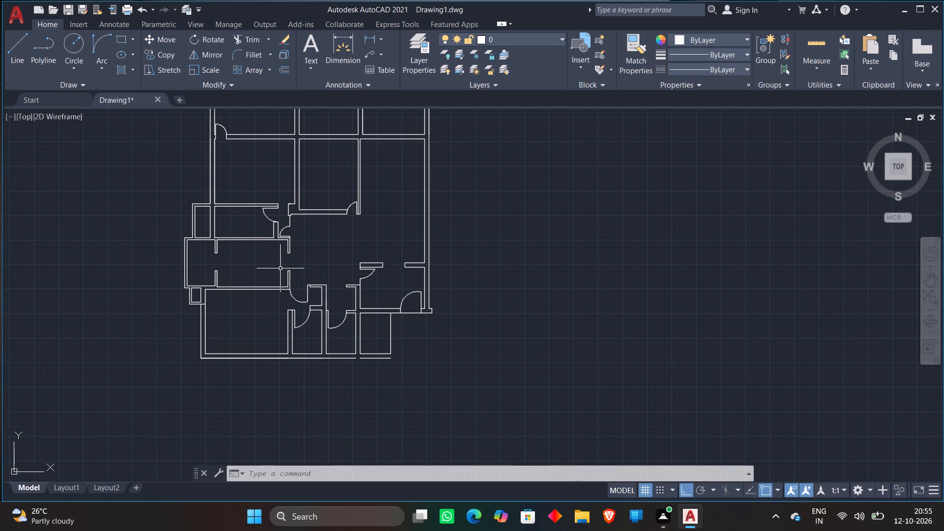
scroll(400, 208, "down", 1)
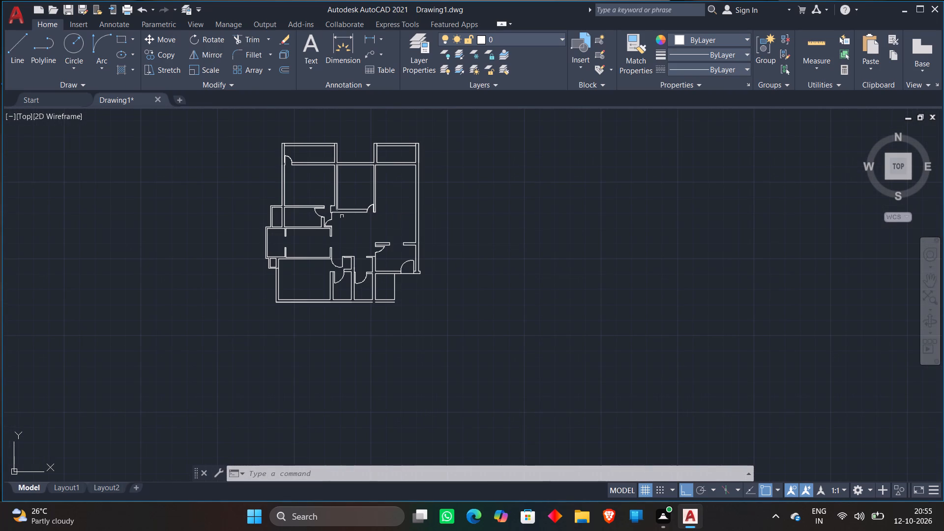
scroll(346, 217, "up", 1)
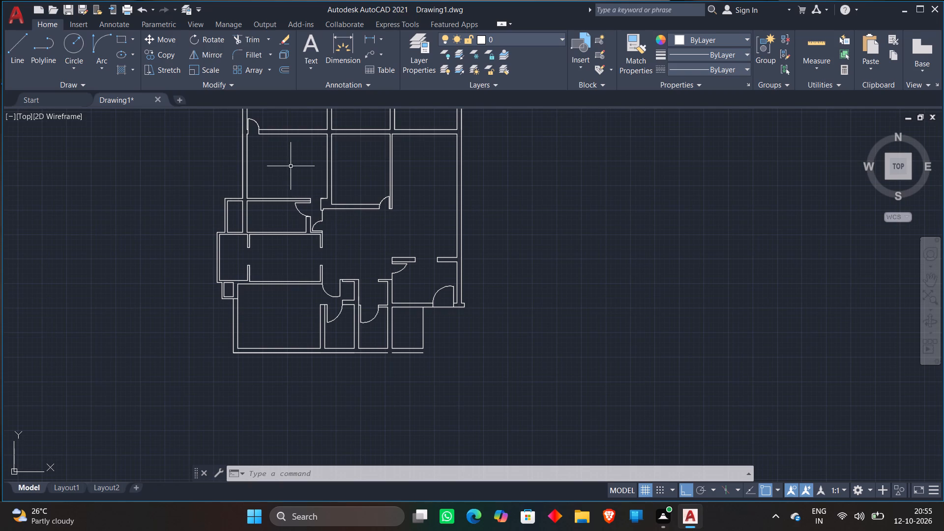
middle_click_drag(291, 166, 285, 205)
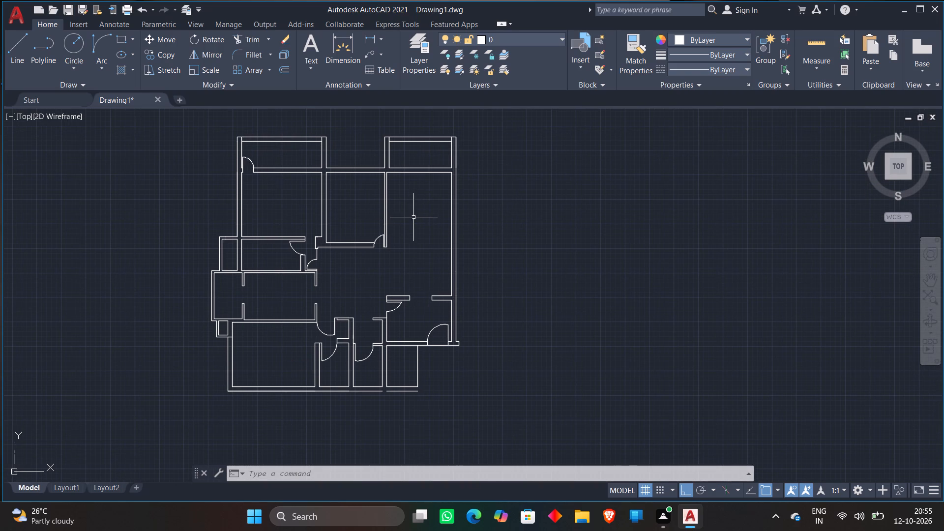
scroll(405, 162, "up", 1)
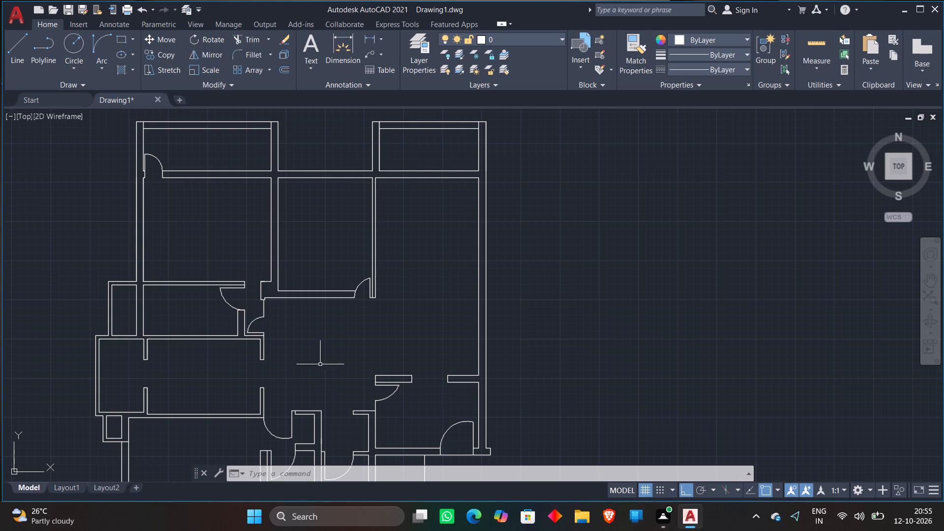
middle_click_drag(320, 364, 307, 301)
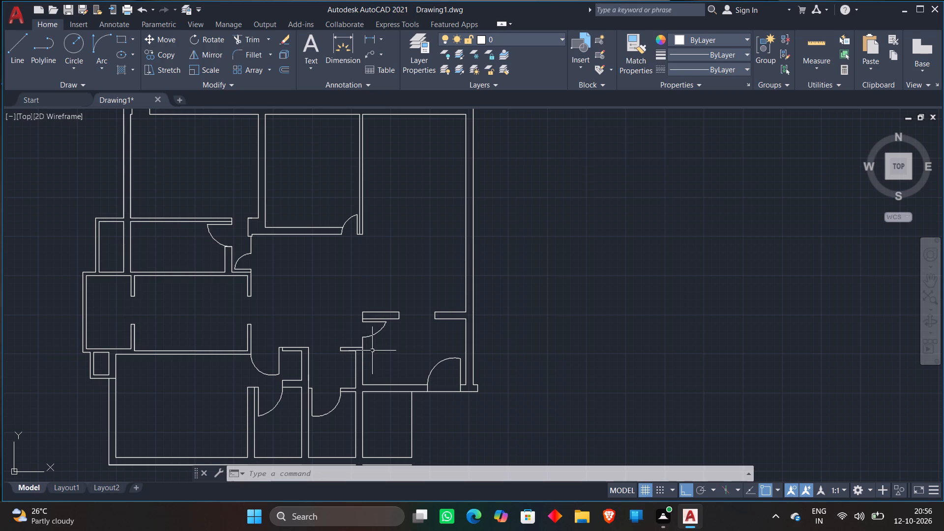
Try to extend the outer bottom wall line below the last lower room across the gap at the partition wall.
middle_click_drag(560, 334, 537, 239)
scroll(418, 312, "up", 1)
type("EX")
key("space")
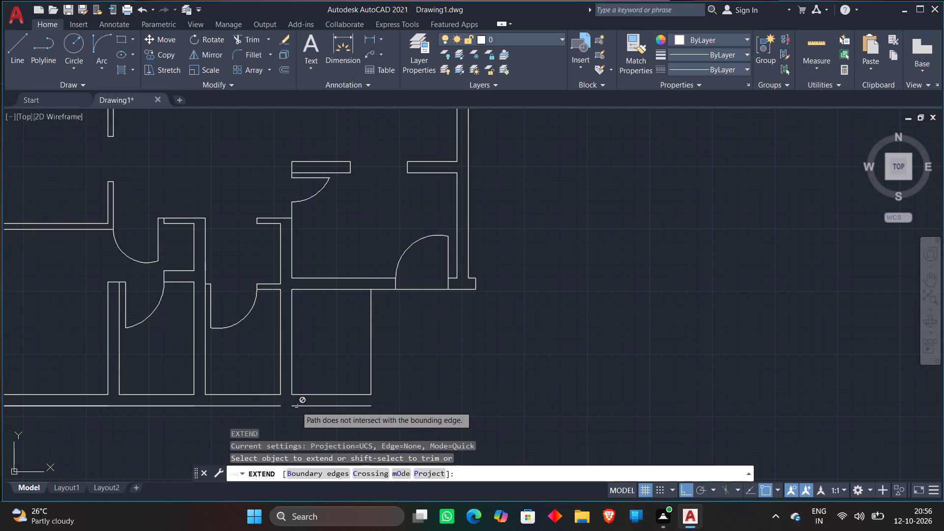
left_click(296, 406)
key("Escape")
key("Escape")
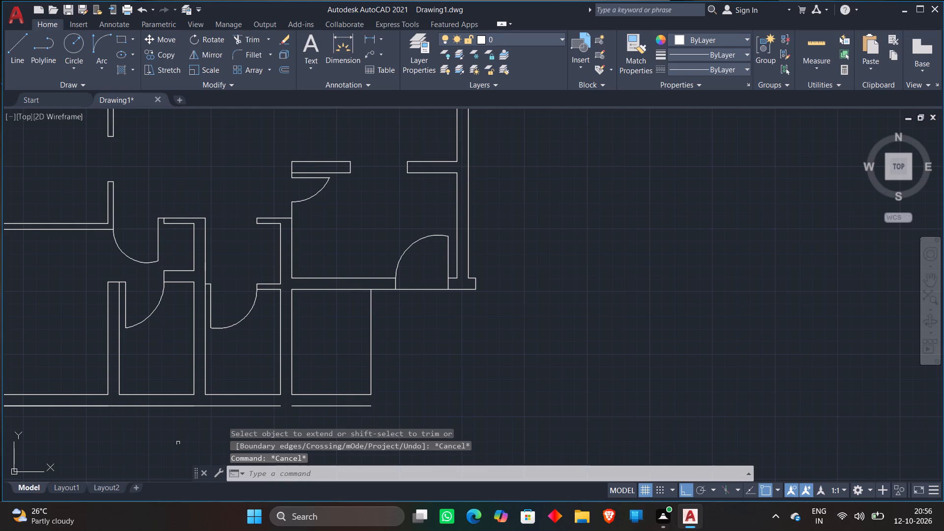
Draw a short horizontal line closing the gap in the outer bottom wall line below the last lower room's west partition.
type("L")
key("space")
left_click(282, 408)
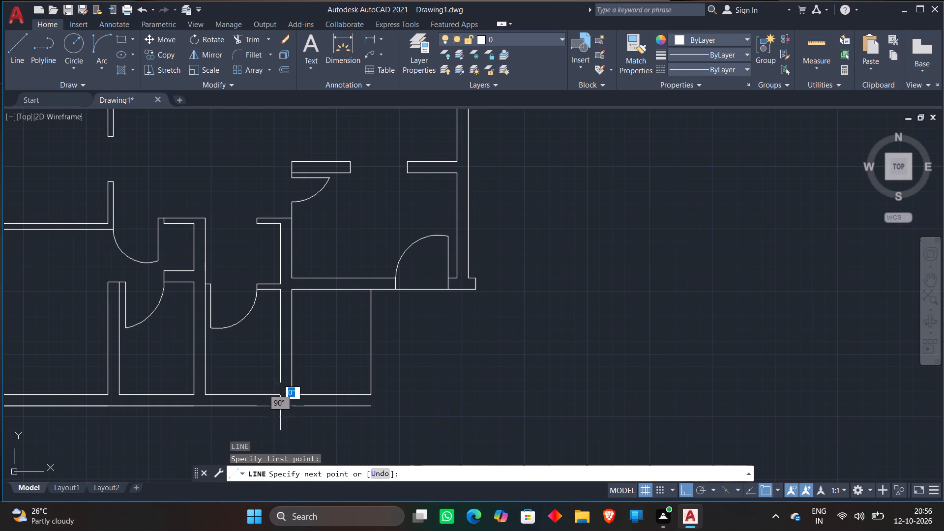
left_click(293, 403)
key("Escape")
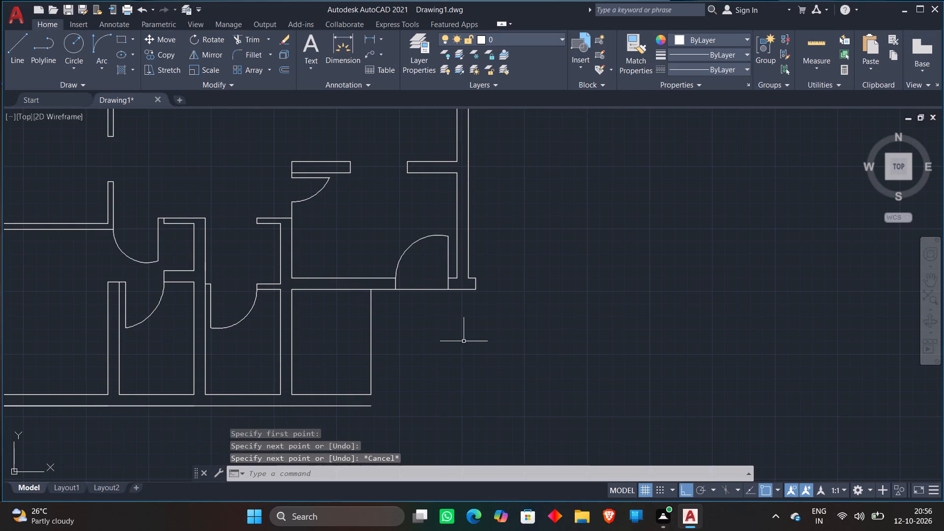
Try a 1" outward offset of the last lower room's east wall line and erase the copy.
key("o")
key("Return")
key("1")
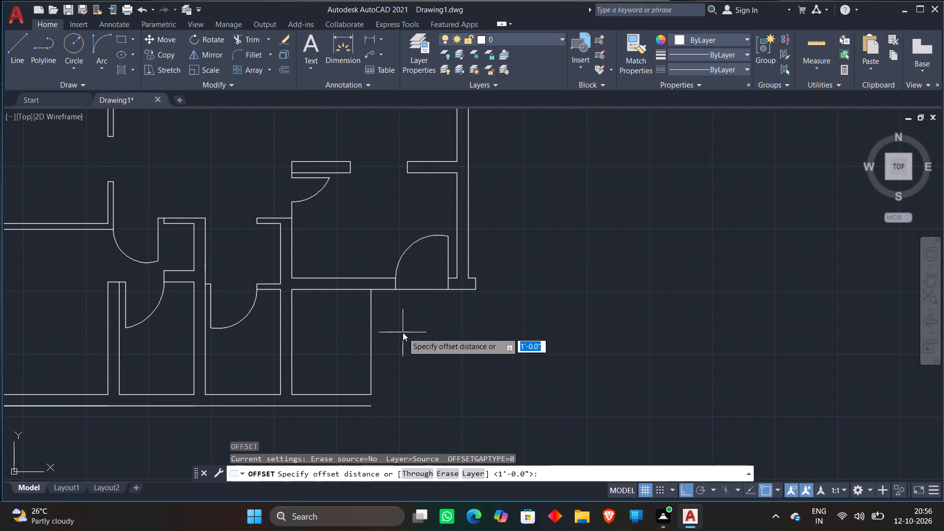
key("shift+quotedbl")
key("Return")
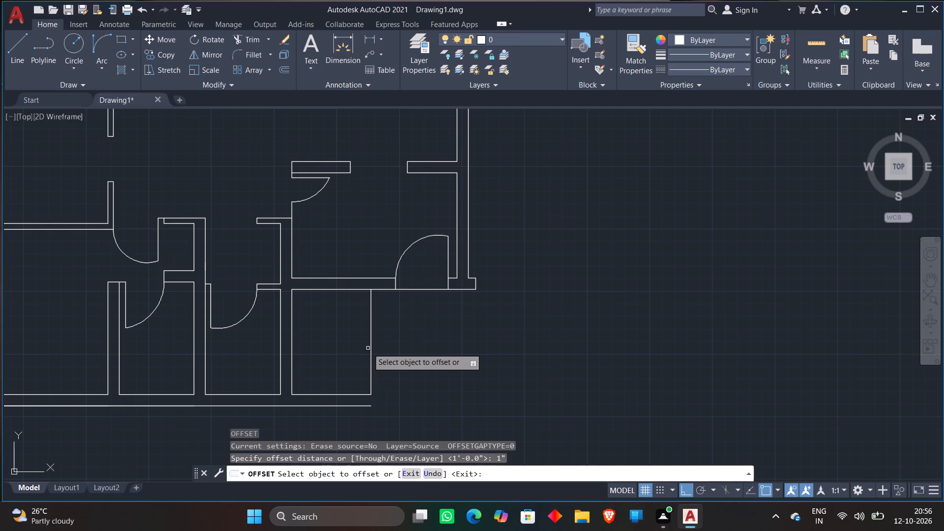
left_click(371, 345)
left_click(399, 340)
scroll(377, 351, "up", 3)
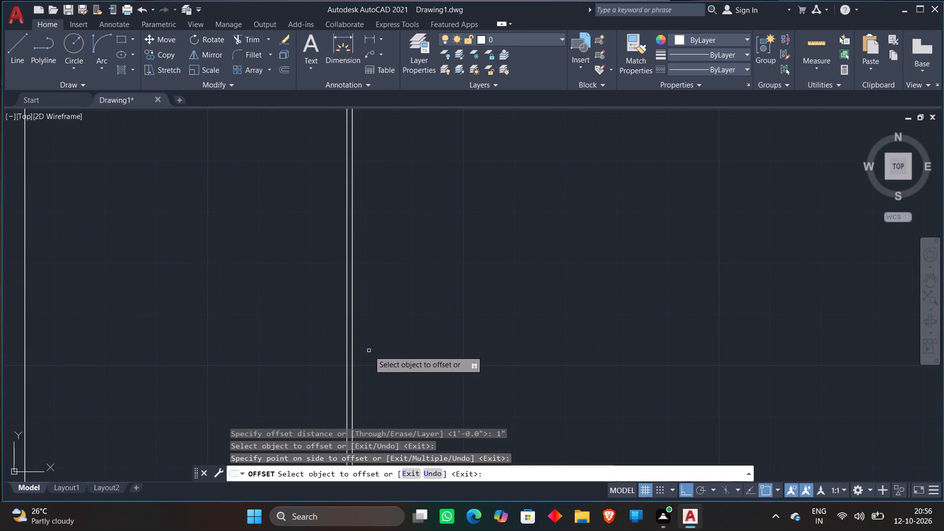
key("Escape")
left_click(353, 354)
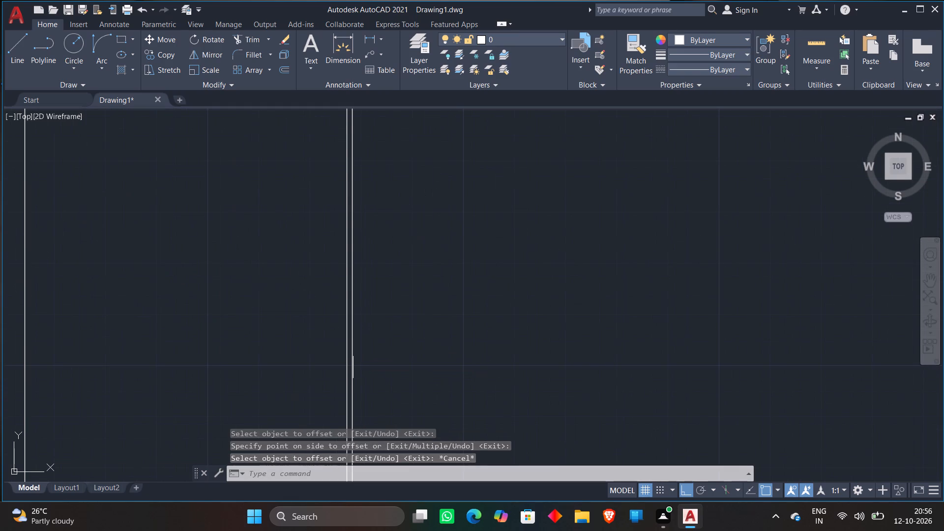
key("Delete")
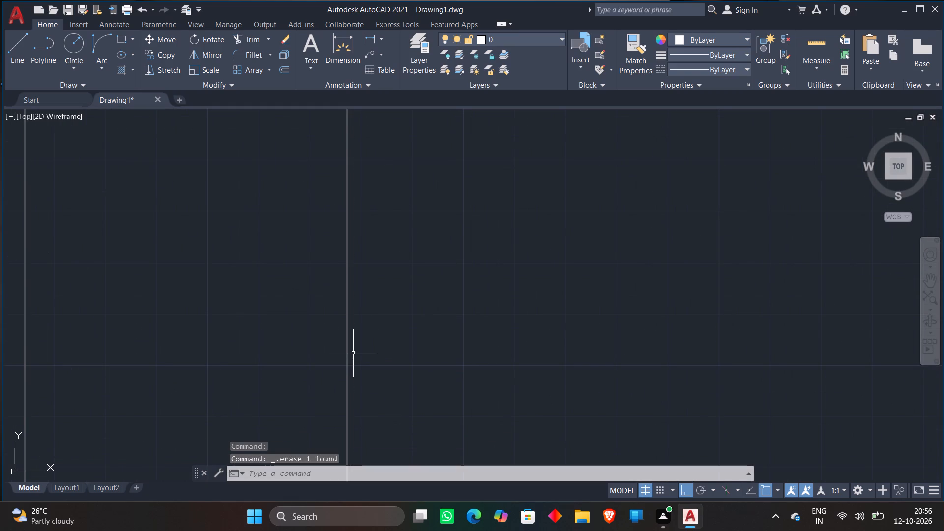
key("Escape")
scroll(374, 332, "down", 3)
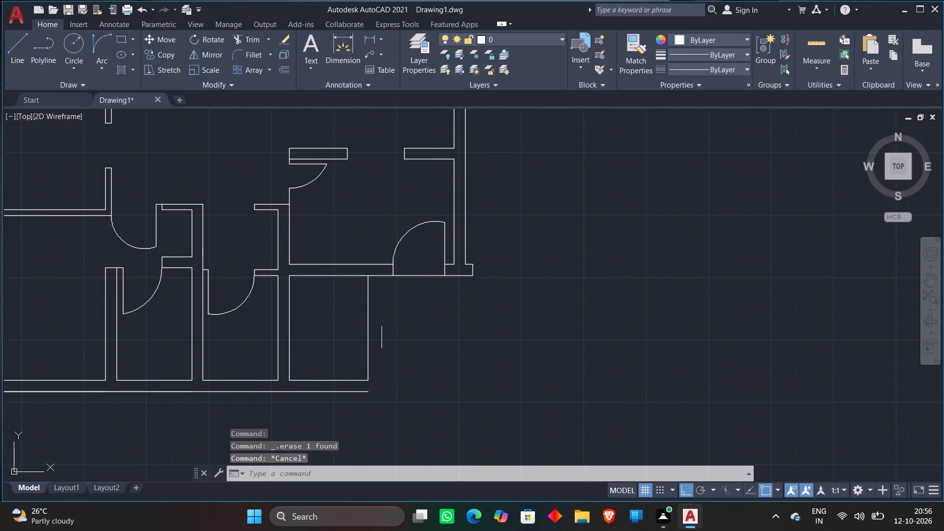
Offset the last lower room's east wall line outward by 2", and offset the resulting line another 2" outward.
key("o")
key("Return")
key("1")
key("BackSpace")
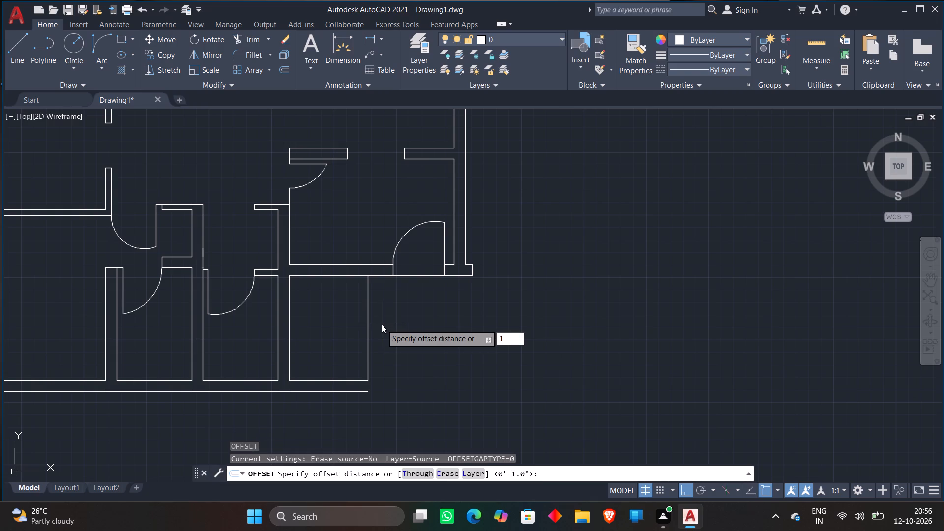
type("2\"")
key("Return")
left_click(367, 339)
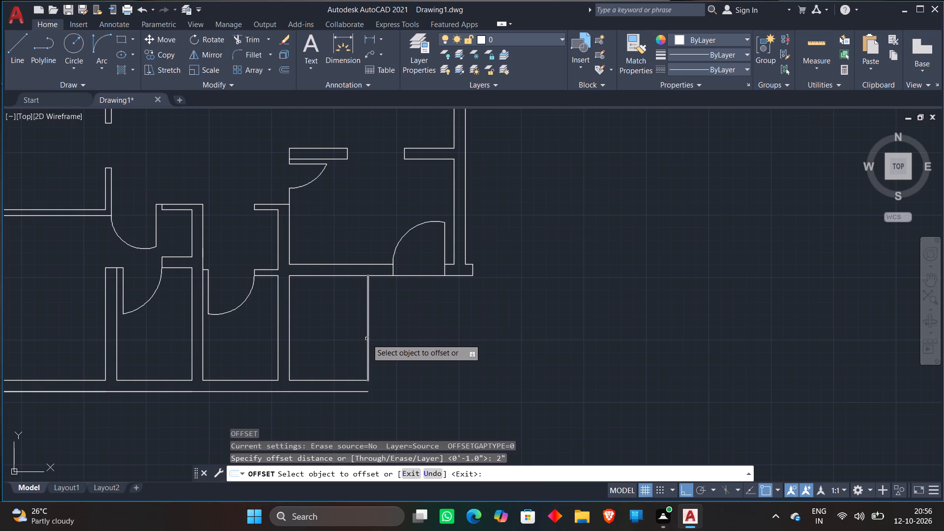
left_click(406, 329)
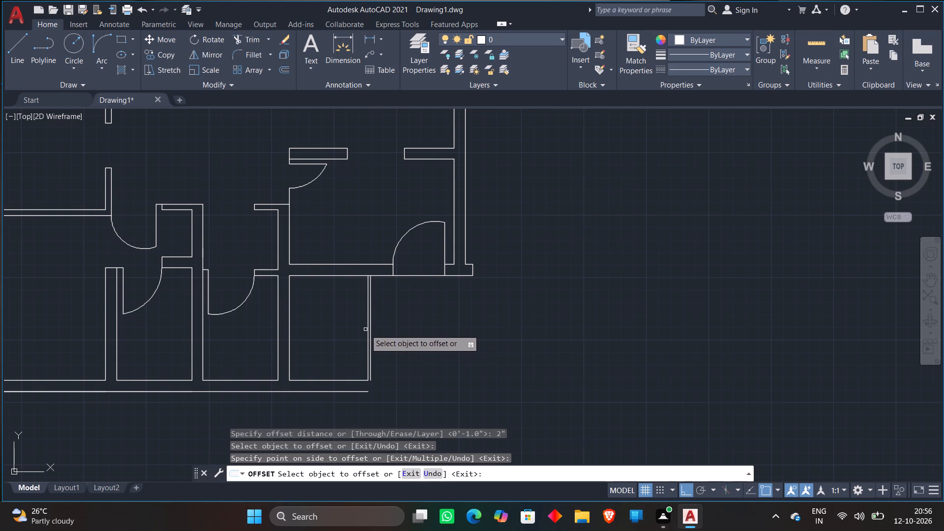
left_click(371, 334)
left_click(396, 331)
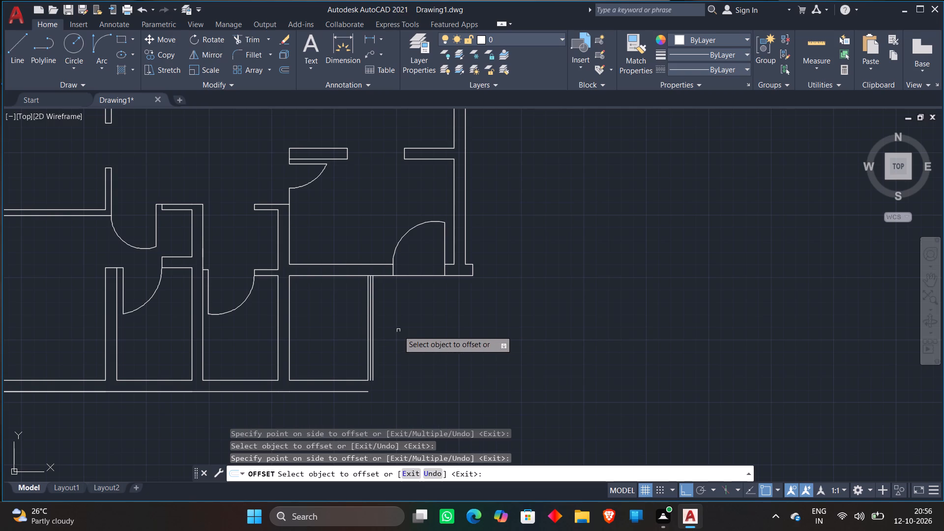
key("Escape")
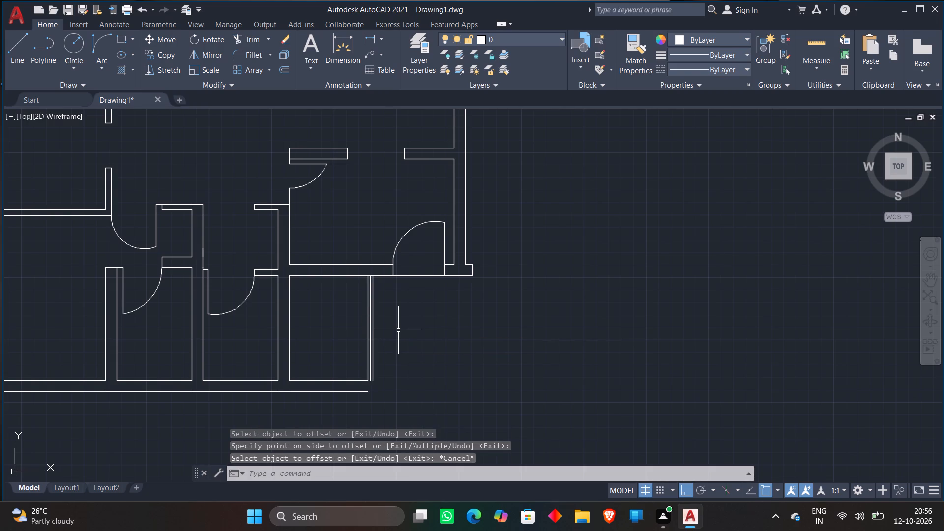
Draw a line from the outer bottom wall line's east end, running 5'1" east and 6'1" south.
scroll(398, 330, "down", 1)
scroll(394, 379, "up", 2)
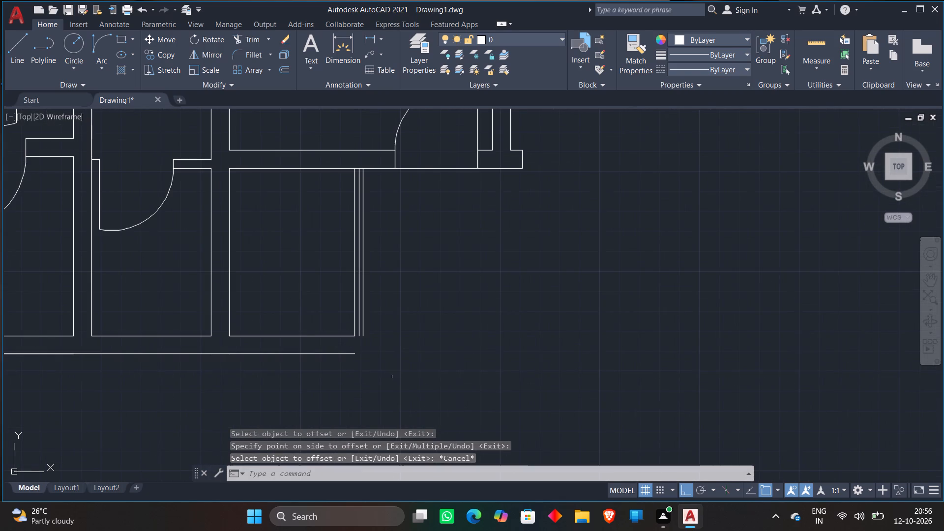
key("l")
key("Return")
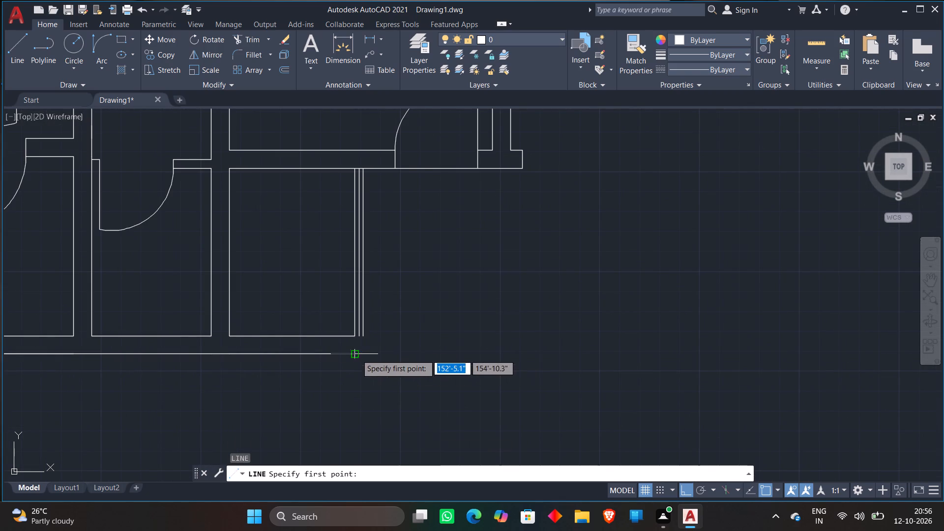
left_click(356, 354)
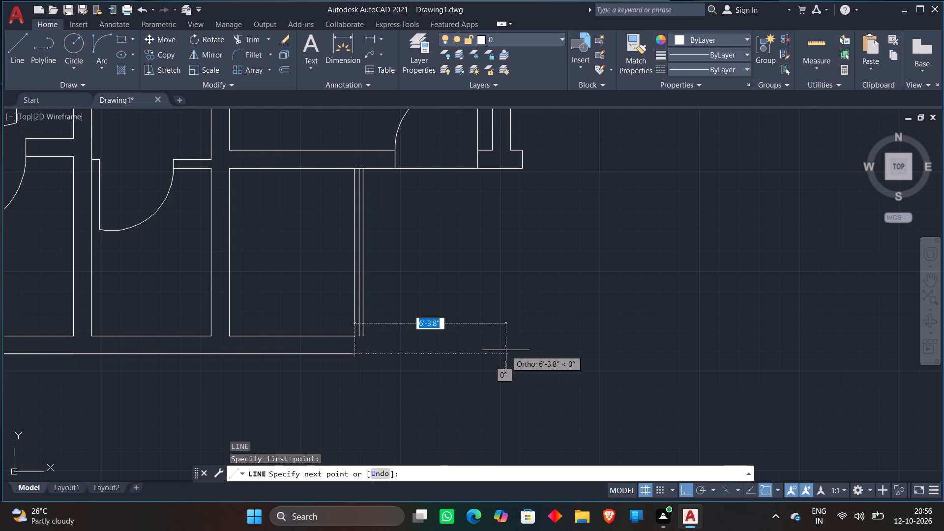
type("5'1\"")
key("Return")
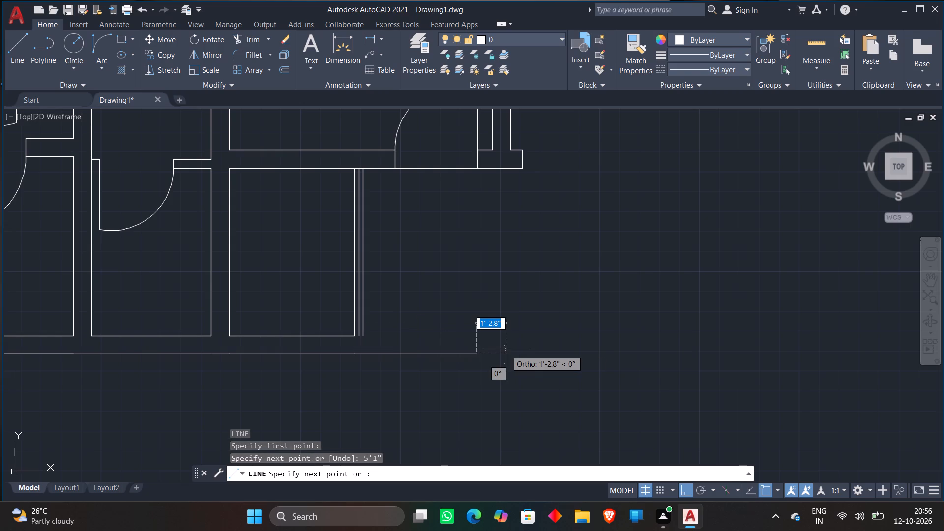
middle_click_drag(507, 348, 494, 249)
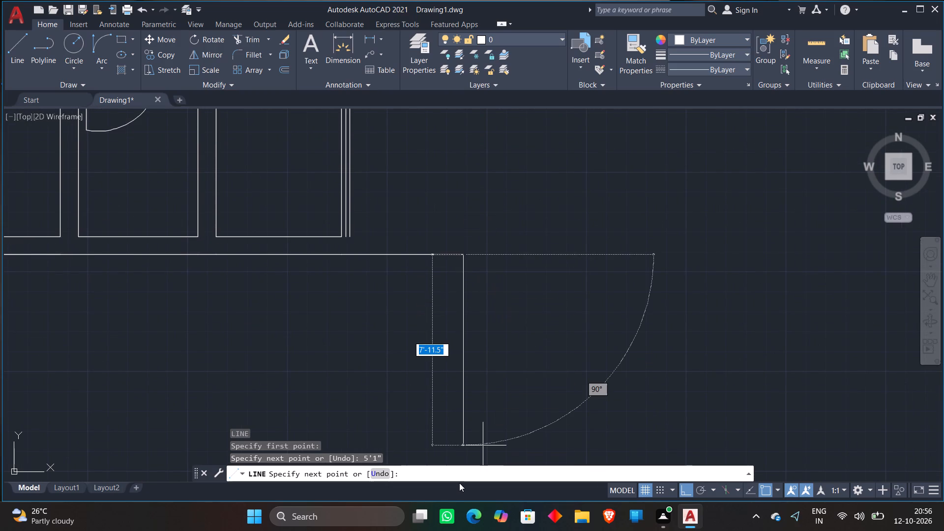
type("6'")
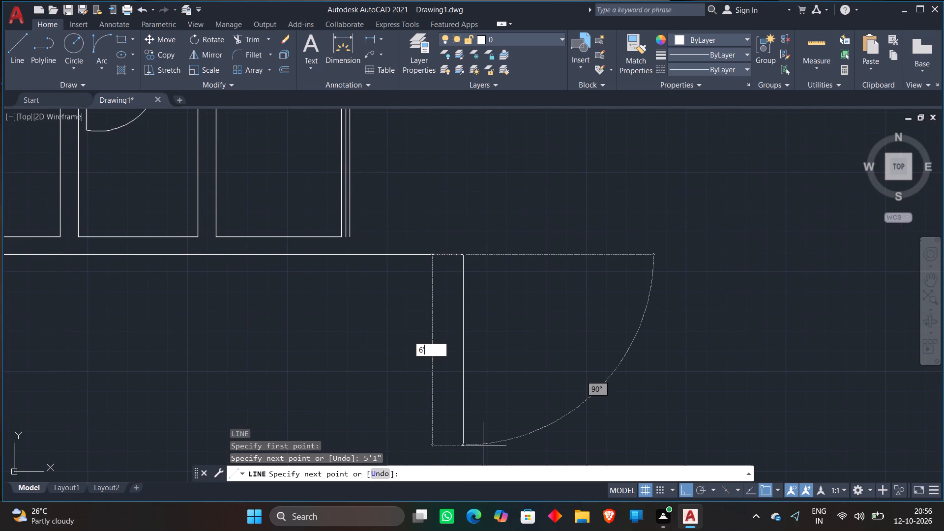
key("1")
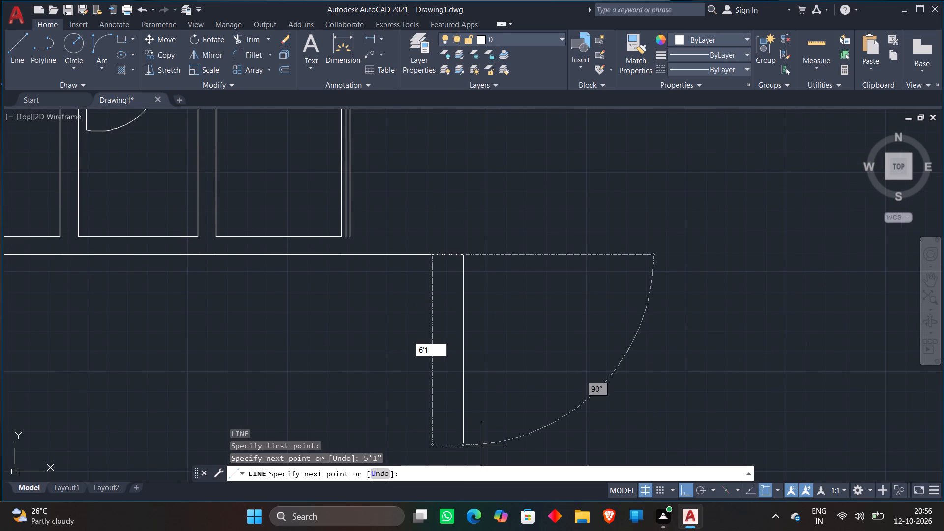
key("shift+quotedbl")
key("Return")
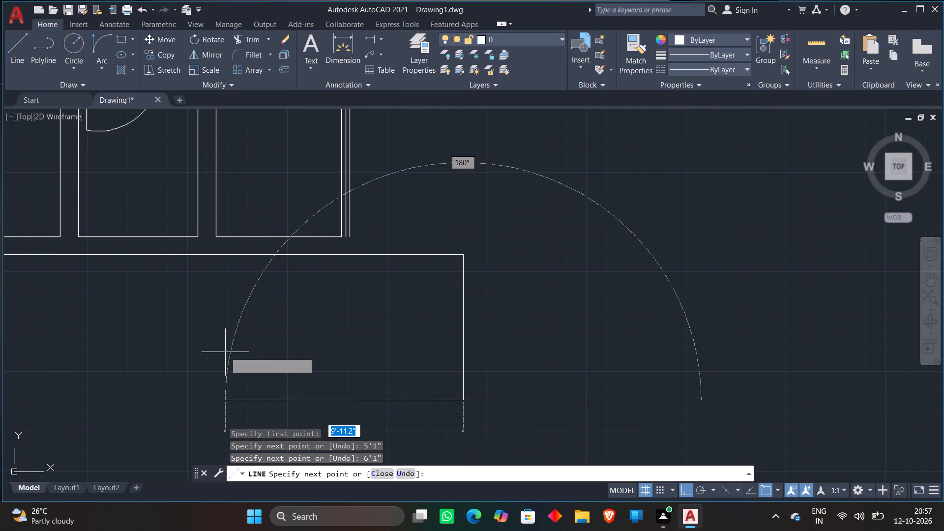
key("5")
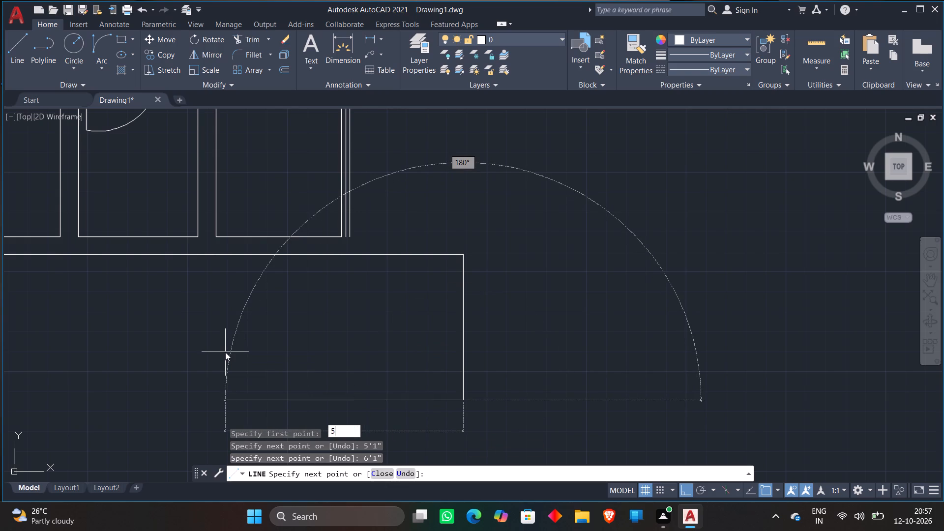
key("apostrophe")
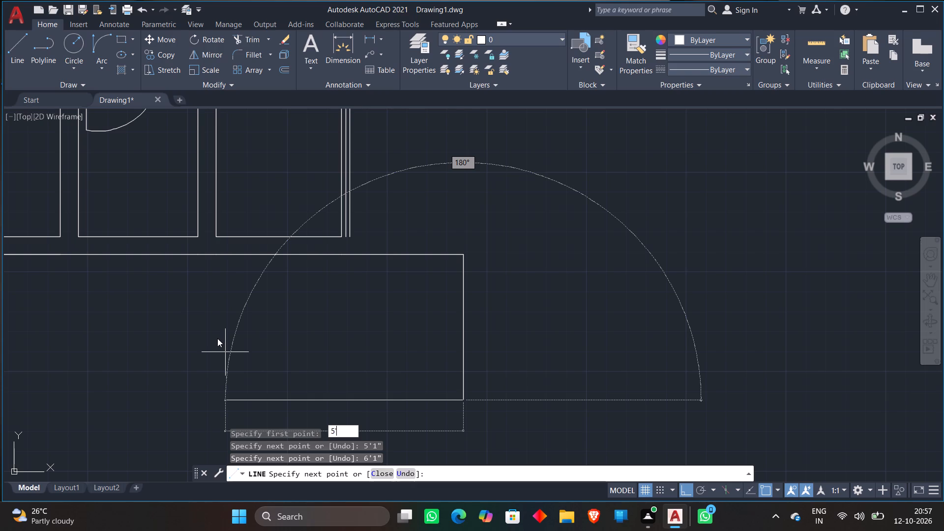
key("Escape")
scroll(226, 354, "down", 3)
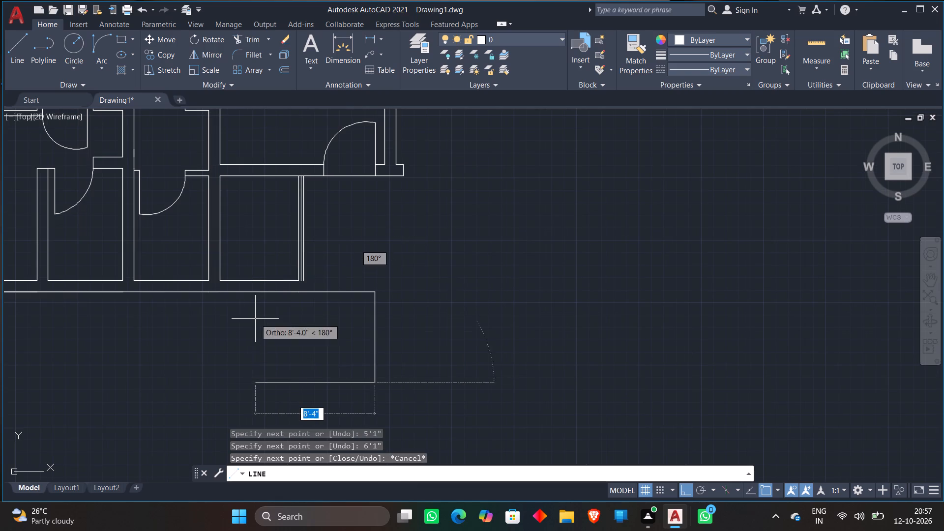
key("Escape")
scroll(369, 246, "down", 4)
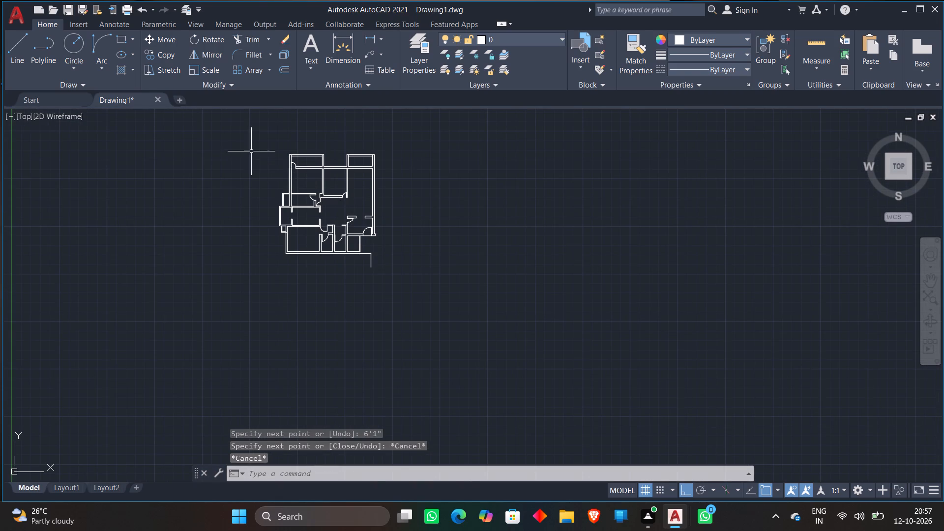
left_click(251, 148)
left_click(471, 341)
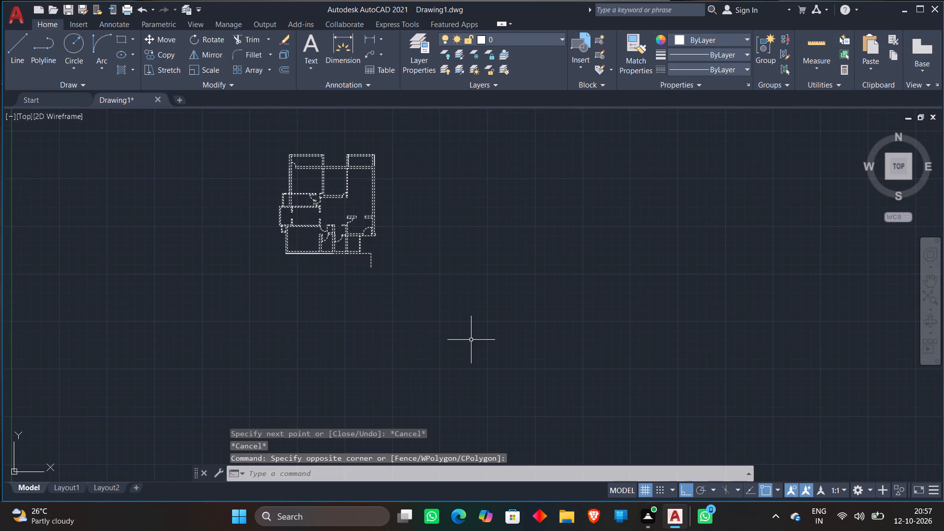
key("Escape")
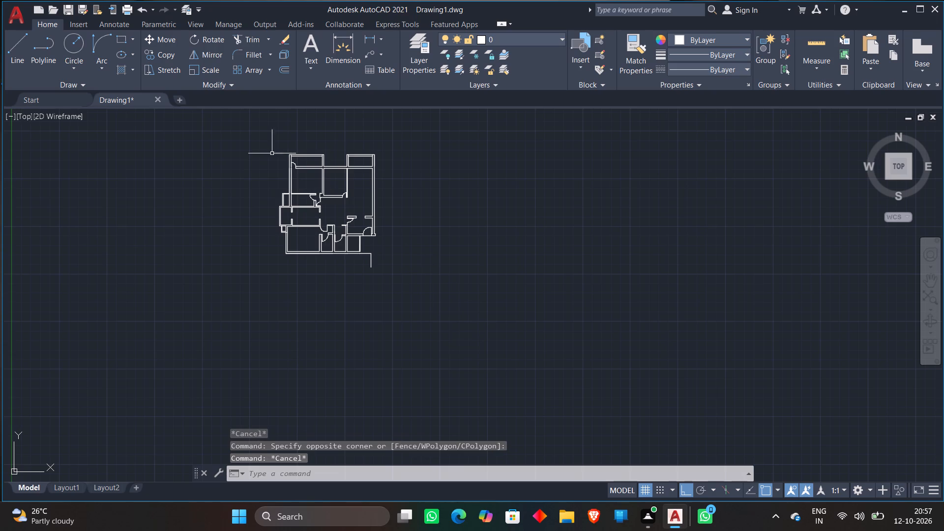
Create a new blank drawing alongside the floor plan.
left_click(177, 98)
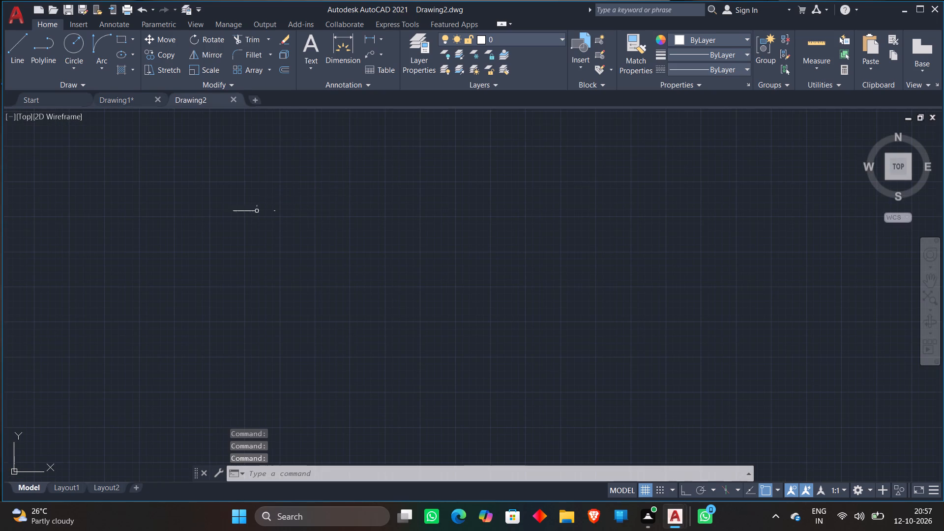
Return to the Drawing1 floor plan and run LOGFILEOFF to turn off its log file.
left_click(138, 101)
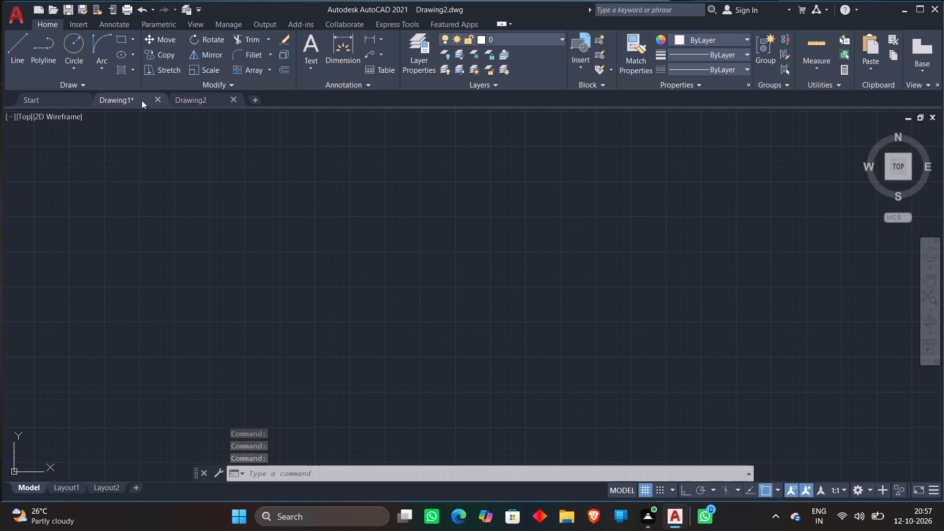
left_click(326, 470)
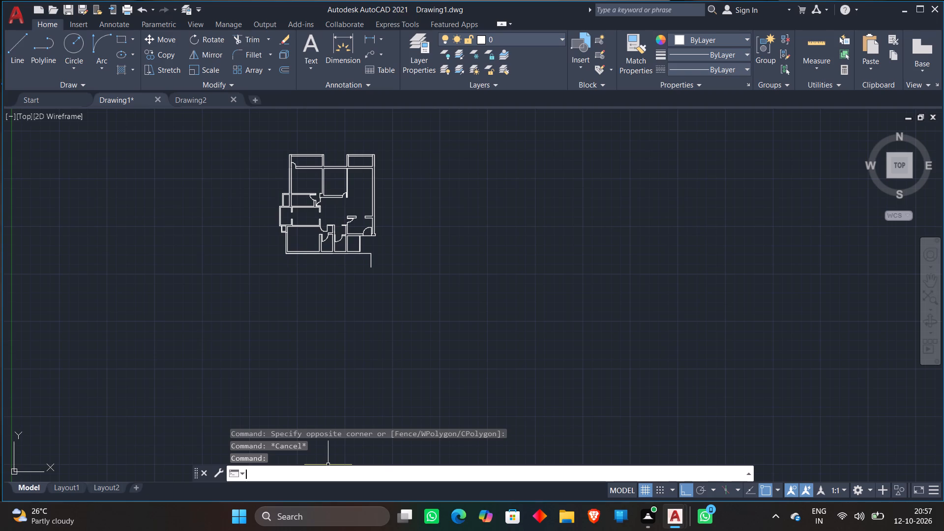
type("LOD")
key("BackSpace")
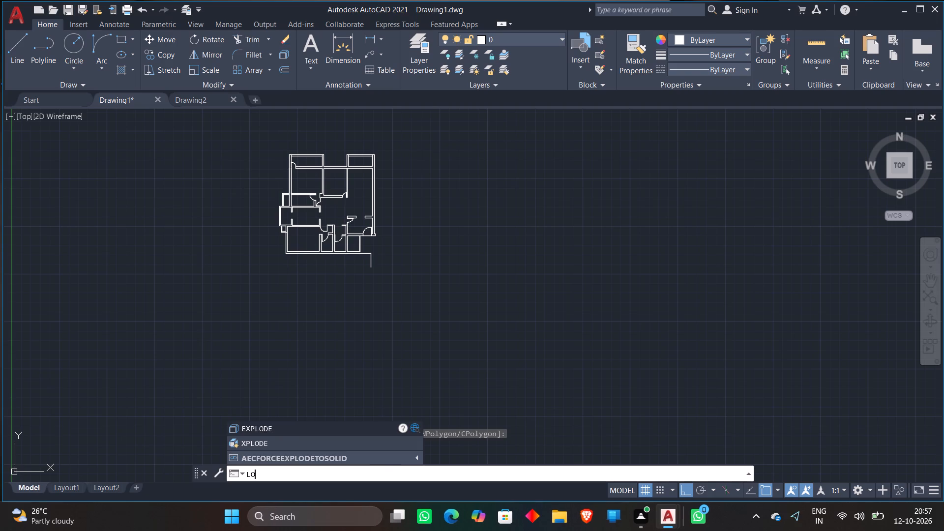
key("g")
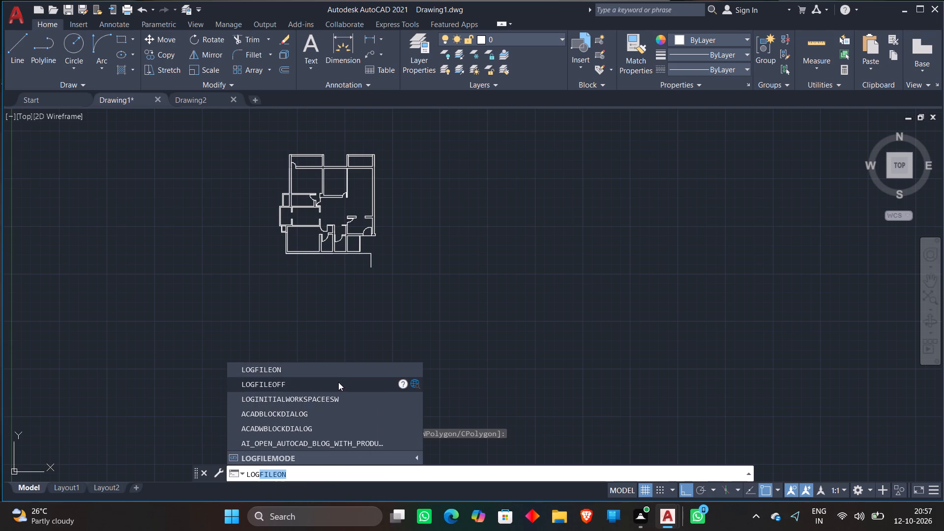
left_click(338, 383)
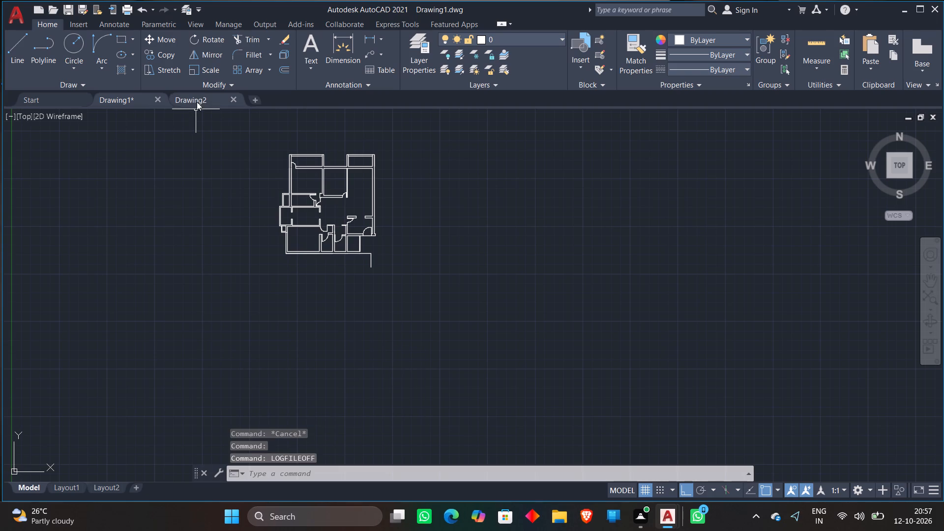
Switch to Drawing2 and run LOGFILEON to turn on its log file.
left_click(198, 97)
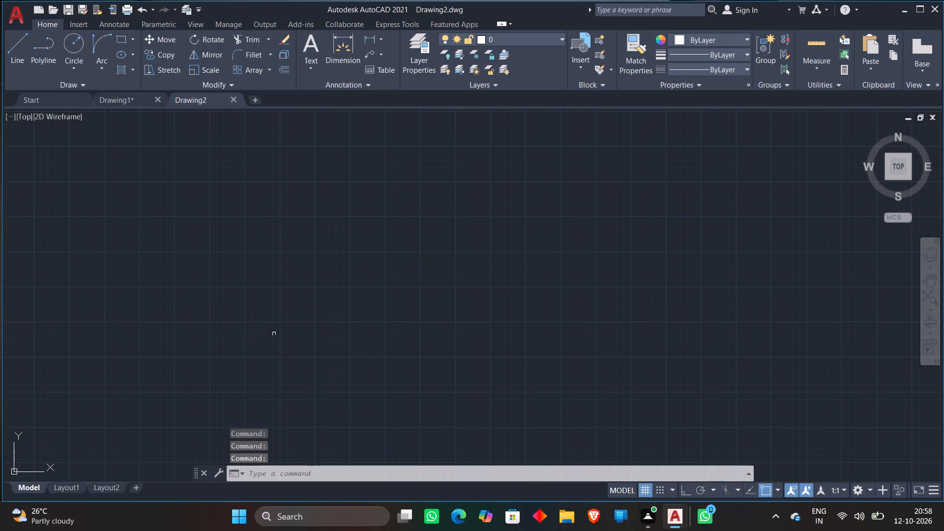
type("LOF")
key("BackSpace")
key("g")
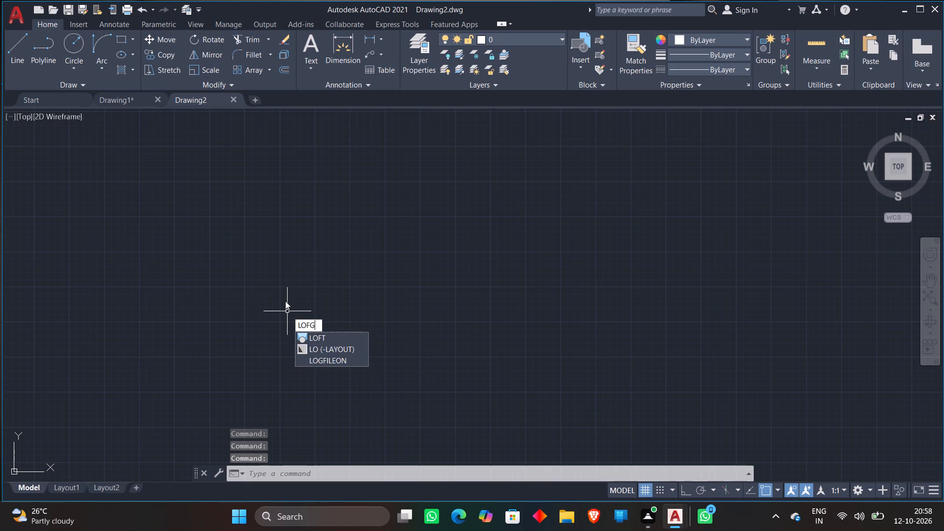
key("BackSpace")
key("BackSpace")
key("g")
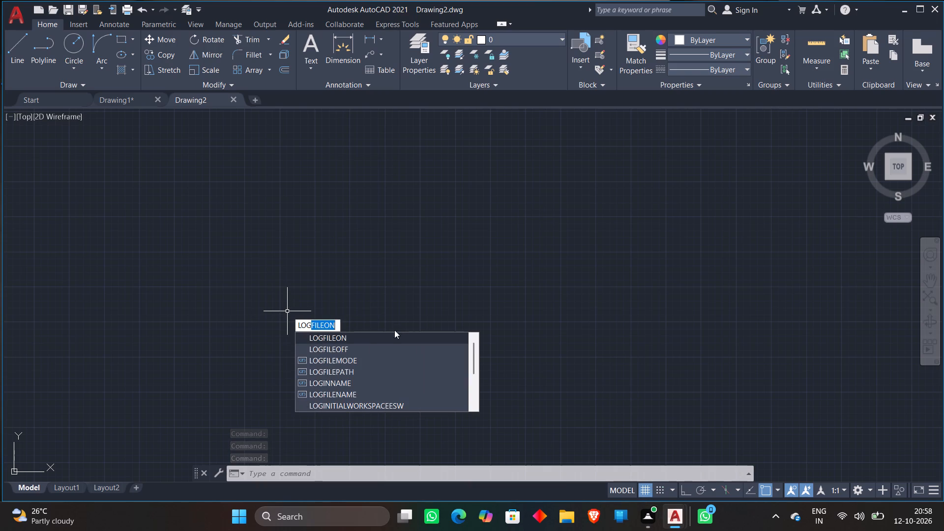
left_click(374, 339)
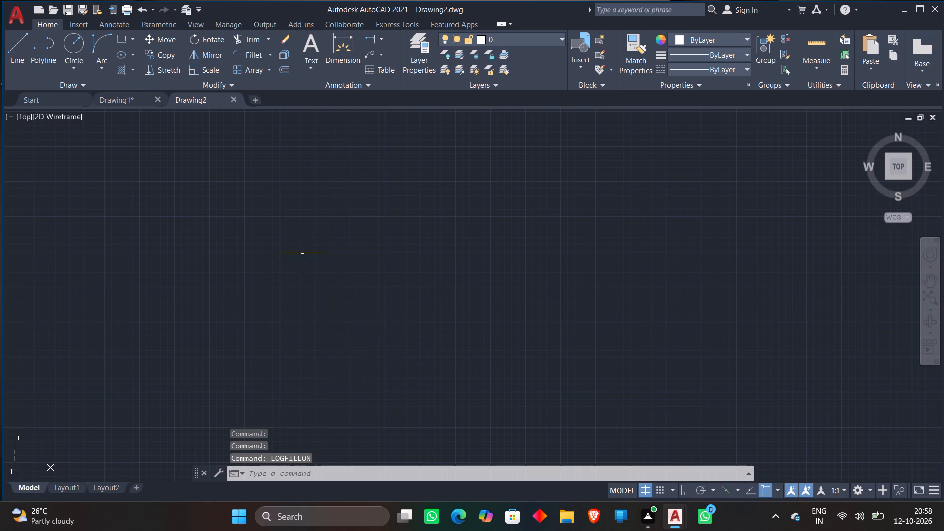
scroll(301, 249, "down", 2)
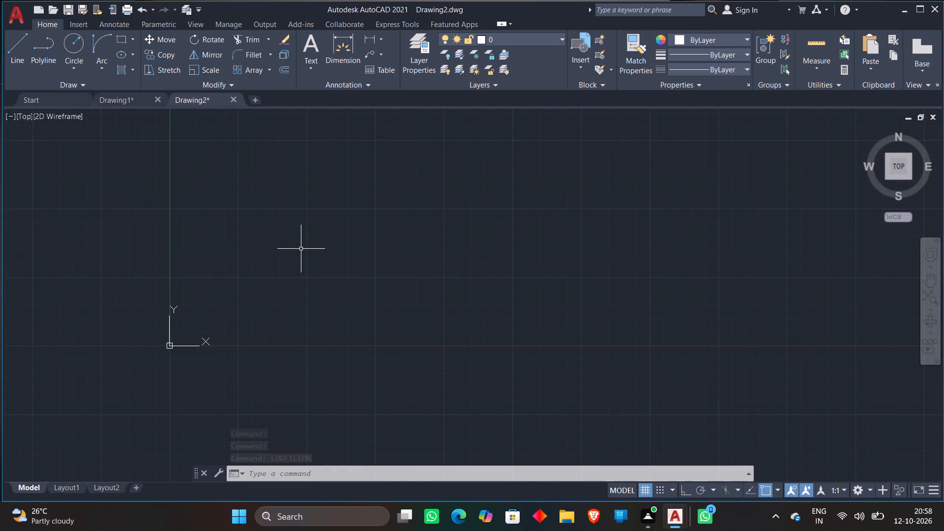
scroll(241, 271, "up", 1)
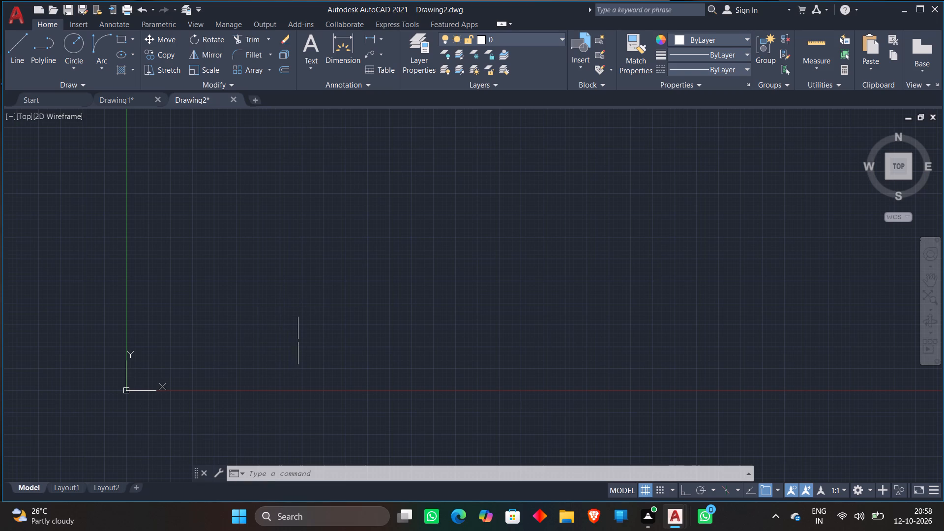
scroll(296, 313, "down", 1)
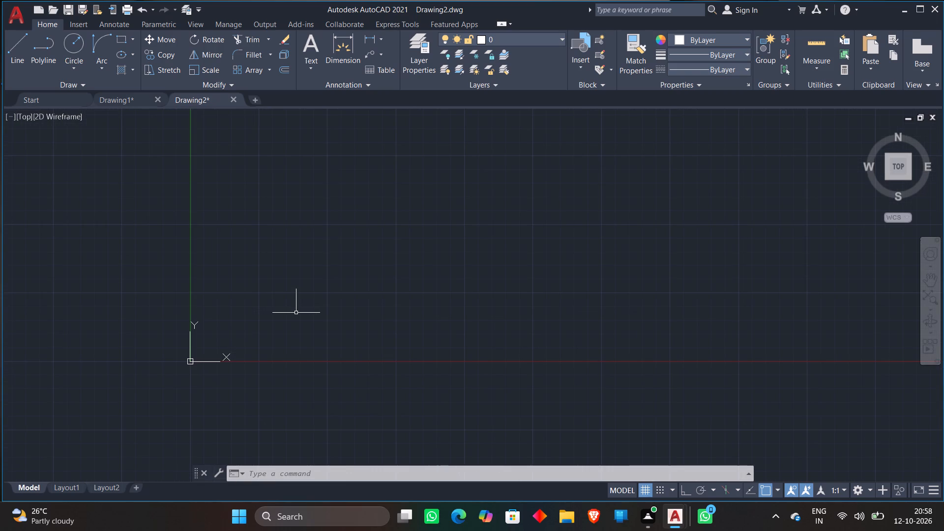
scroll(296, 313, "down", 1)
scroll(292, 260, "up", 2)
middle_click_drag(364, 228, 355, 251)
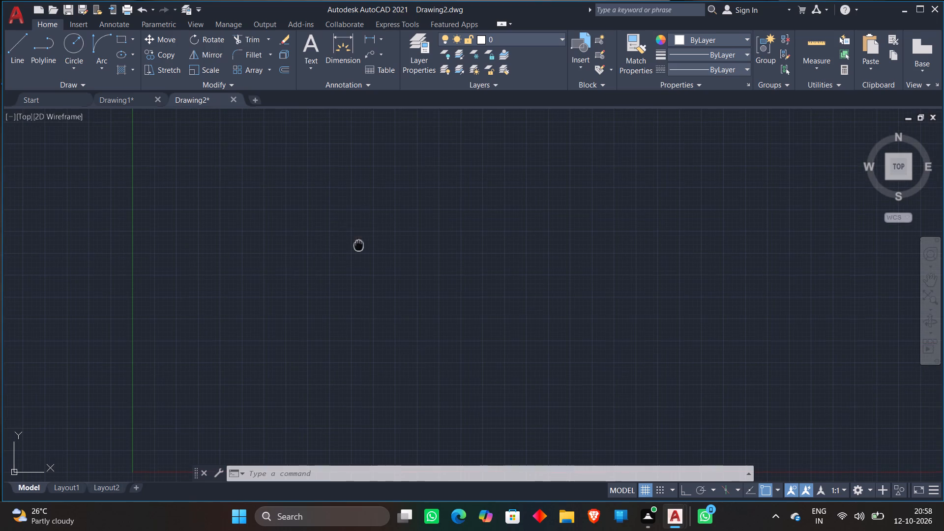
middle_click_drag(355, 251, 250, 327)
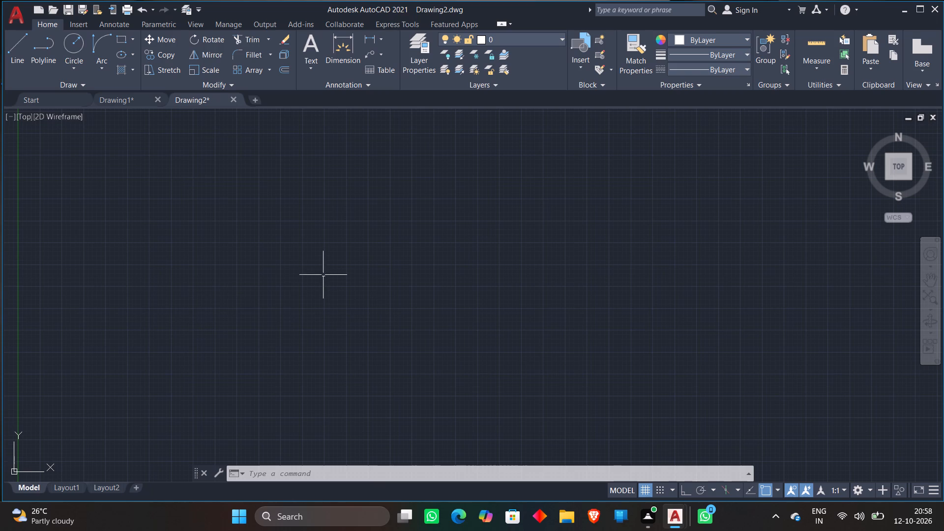
Configure Drawing2's units to Engineering length with 0'-0.0" precision and an insertion scale of Feet, accepting the units as selected.
type("UNI")
type("TS")
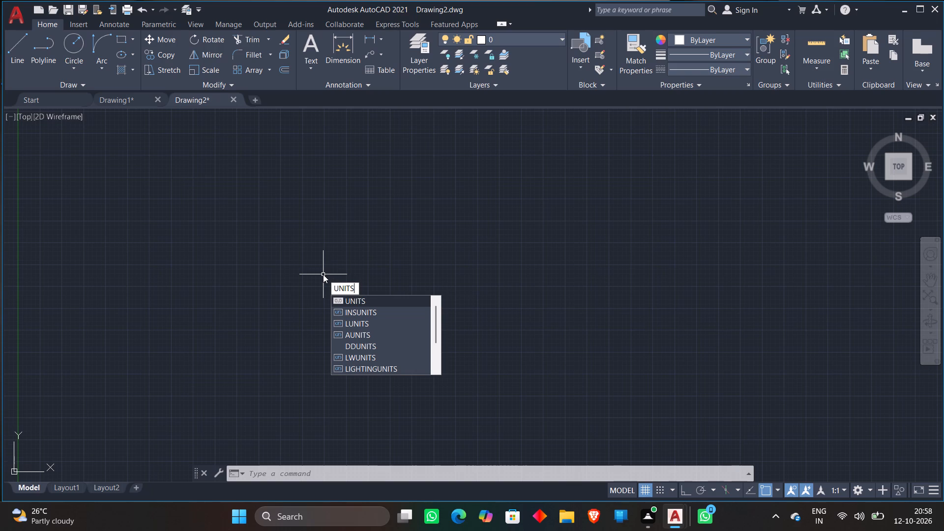
key("Return")
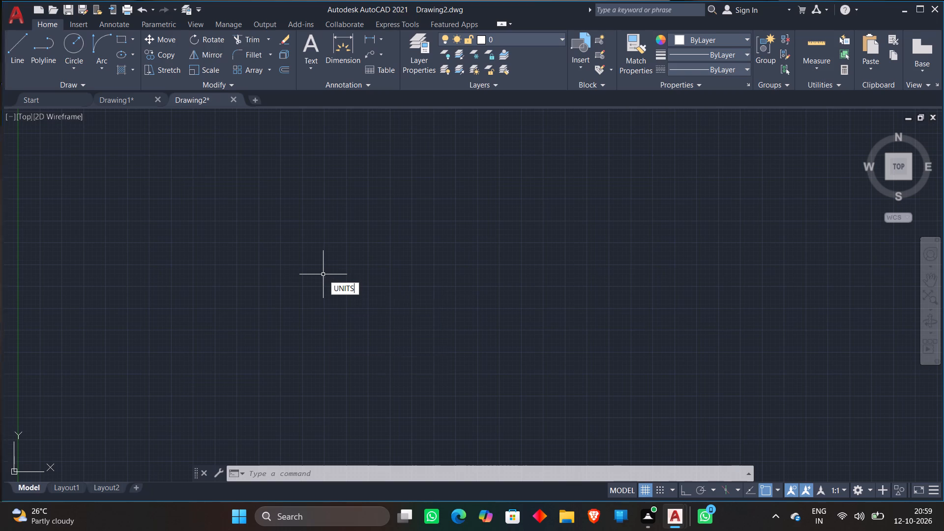
left_click(391, 172)
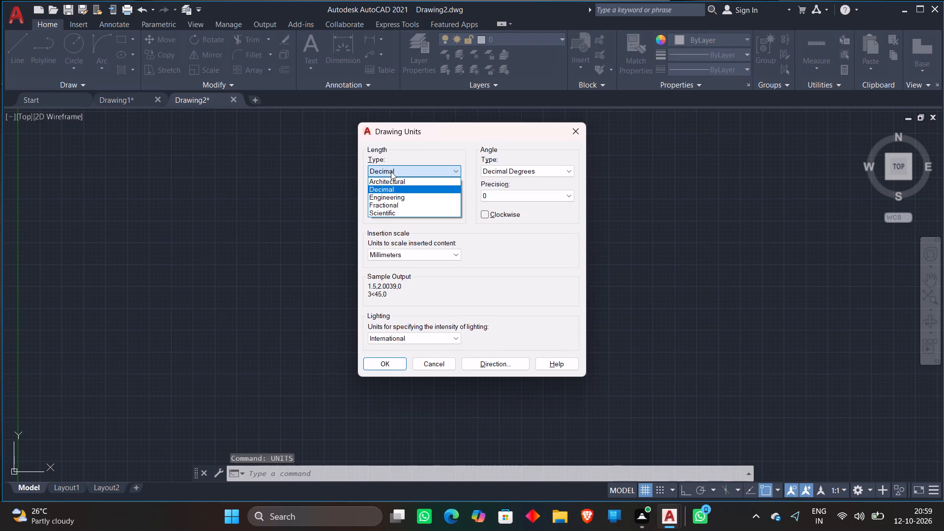
left_click(396, 194)
left_click(396, 194)
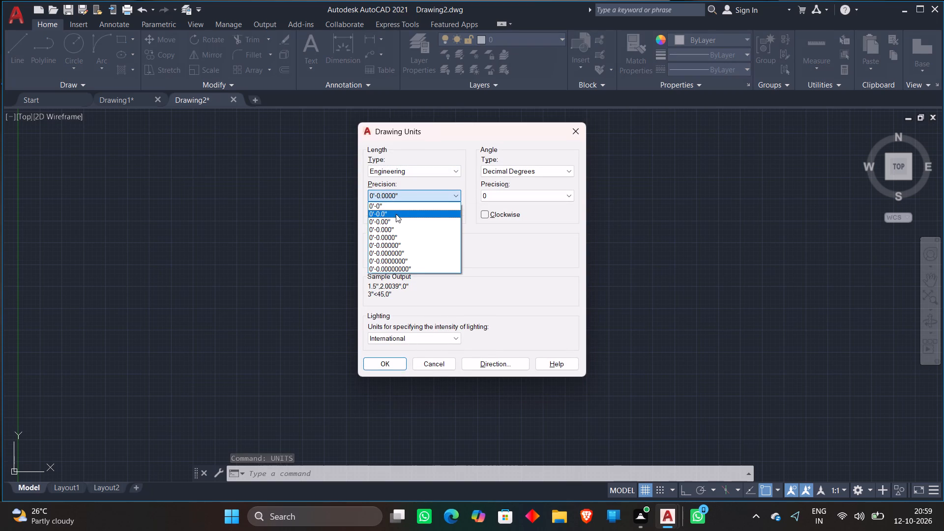
left_click(396, 214)
left_click(404, 256)
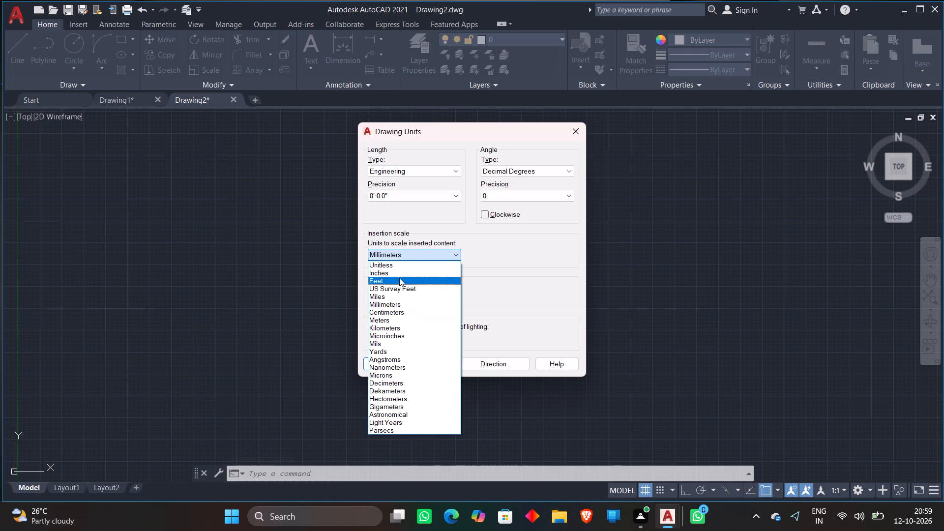
left_click(399, 278)
left_click(375, 369)
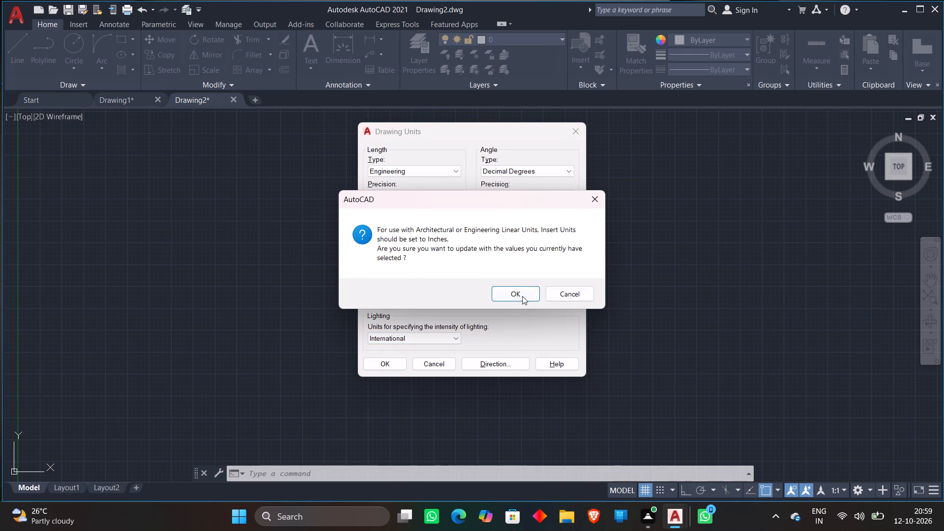
left_click(522, 296)
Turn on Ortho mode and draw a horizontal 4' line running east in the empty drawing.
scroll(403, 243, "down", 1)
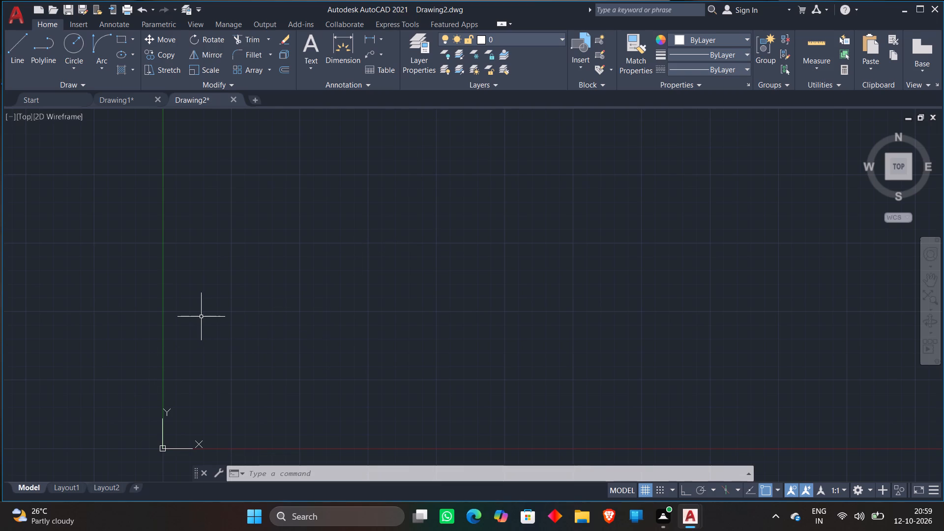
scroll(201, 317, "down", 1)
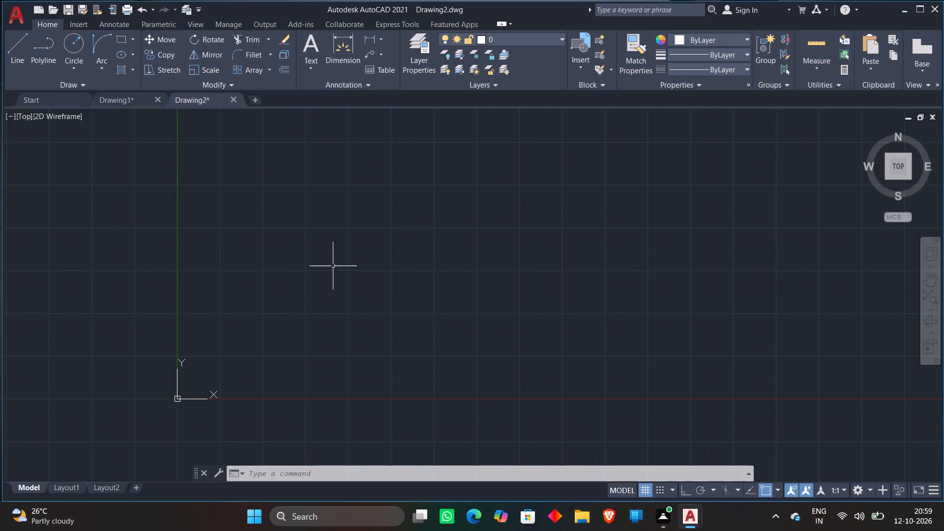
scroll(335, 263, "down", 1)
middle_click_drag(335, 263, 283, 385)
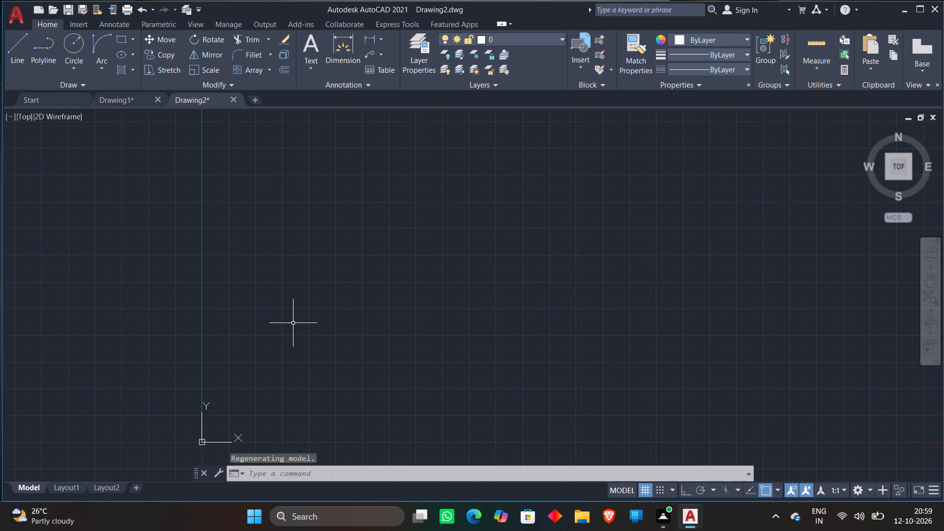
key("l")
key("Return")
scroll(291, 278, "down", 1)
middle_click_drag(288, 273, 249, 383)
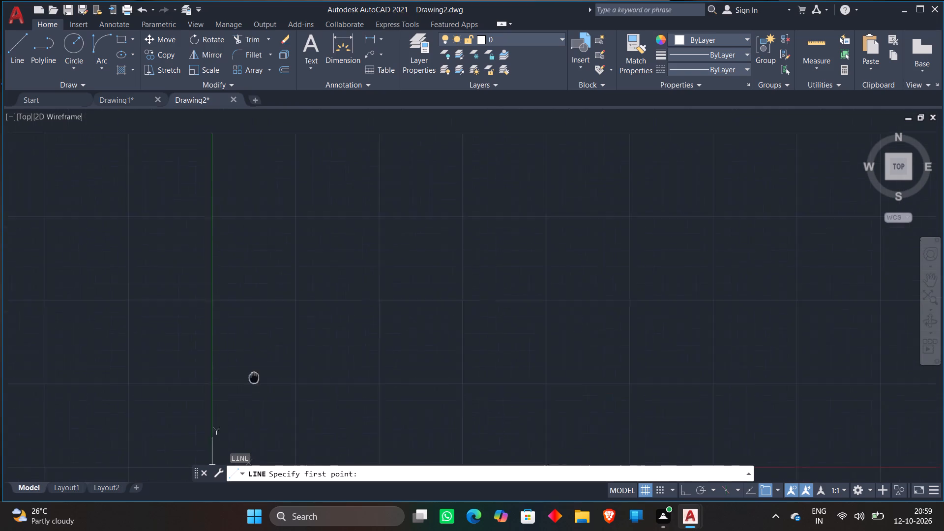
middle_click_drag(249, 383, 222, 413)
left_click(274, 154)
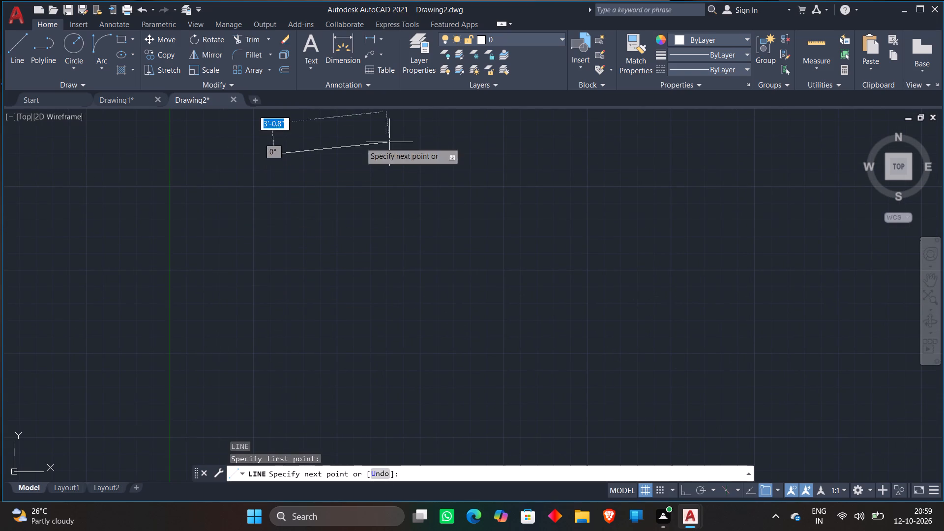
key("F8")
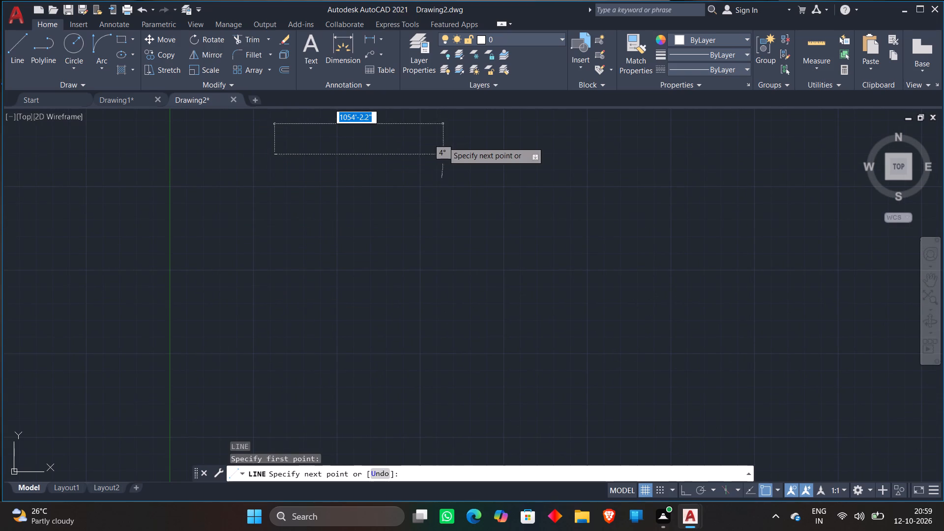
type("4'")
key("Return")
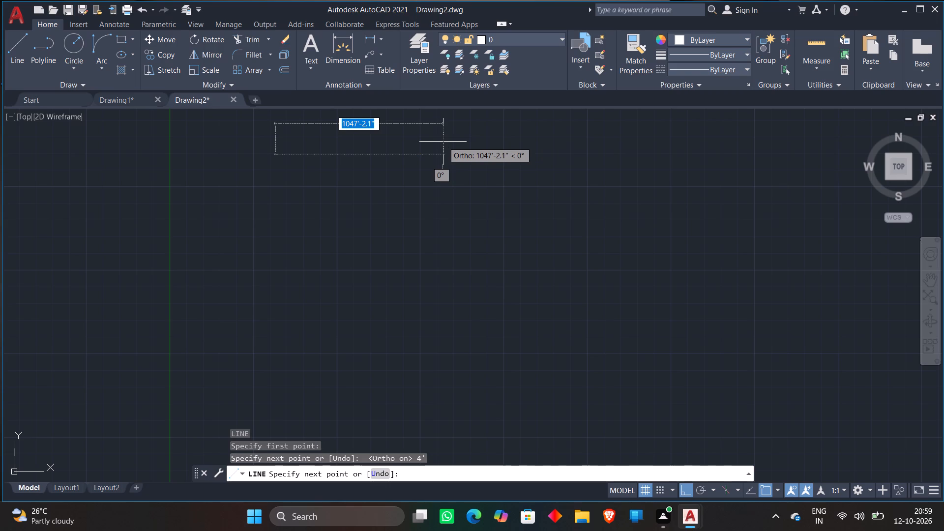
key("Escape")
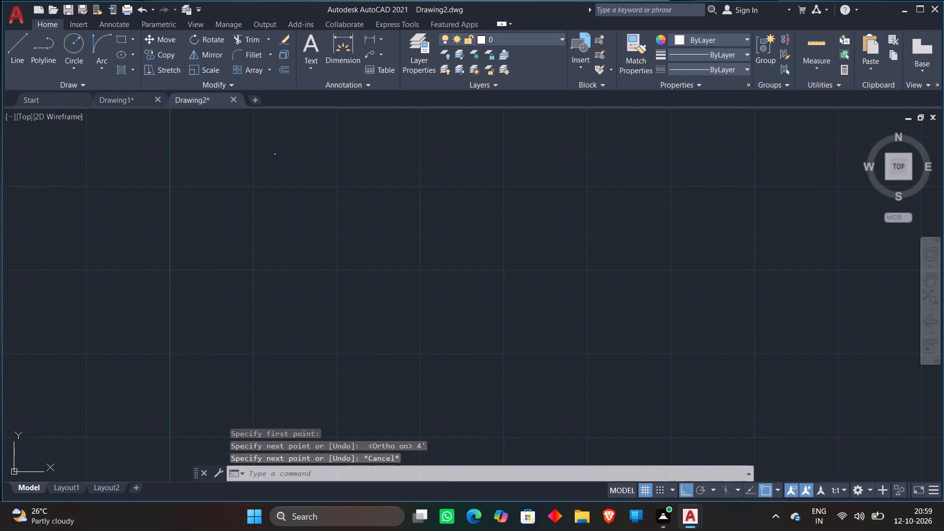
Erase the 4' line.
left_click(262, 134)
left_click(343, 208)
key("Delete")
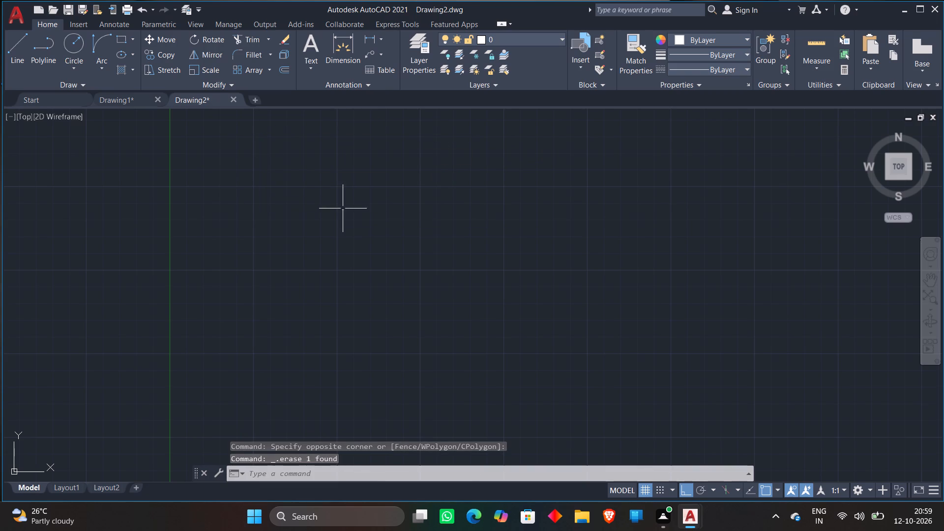
Draw a vertical line 4'8" long, running south from its start point, in the upper area of Drawing2.
scroll(301, 184, "up", 2)
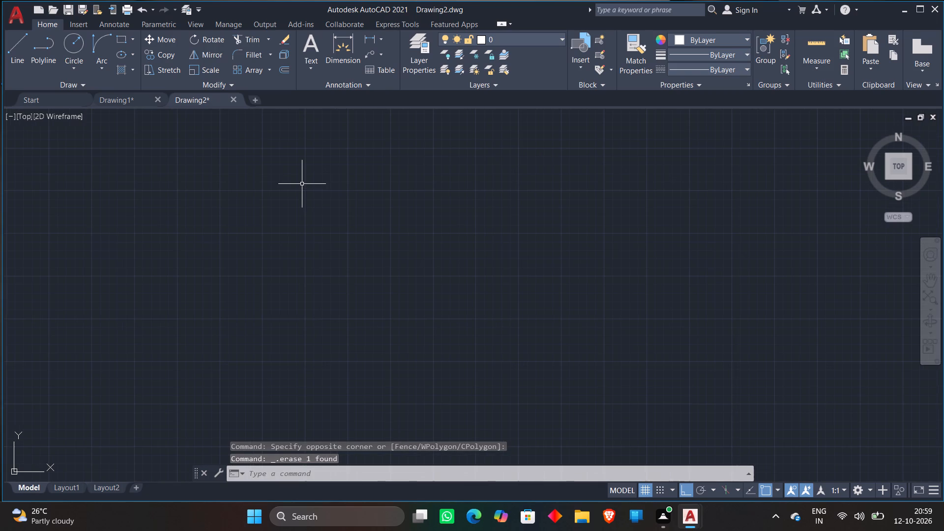
scroll(303, 185, "down", 1)
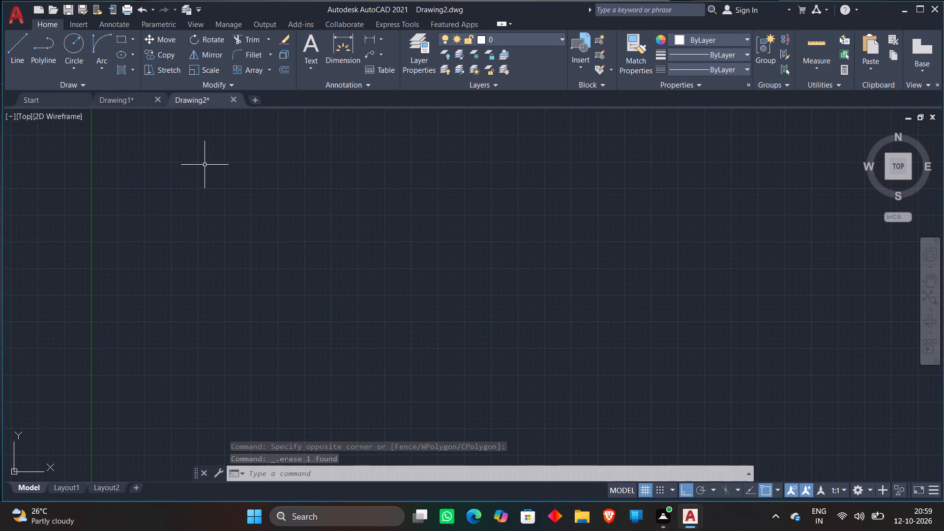
key("l")
key("Return")
left_click(216, 152)
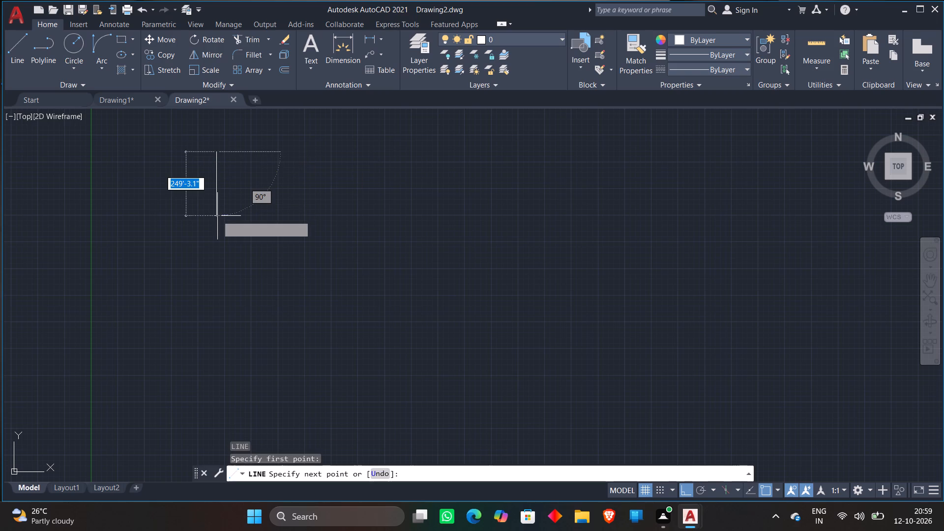
type("4'8\"")
key("Return")
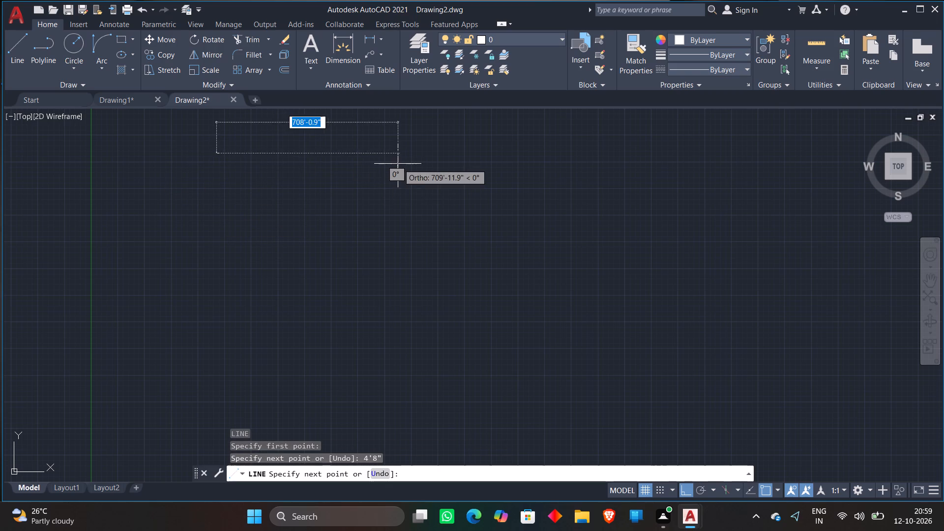
key("Escape")
Draw a horizontal line 15'6" long running east from the lower end of the 4'8" vertical line.
scroll(221, 148, "up", 5)
scroll(141, 216, "up", 2)
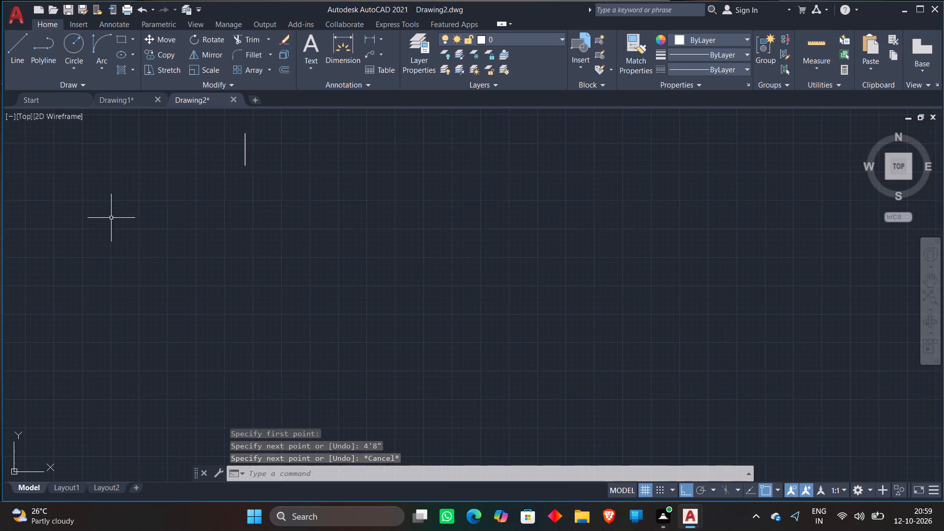
key("l")
key("Return")
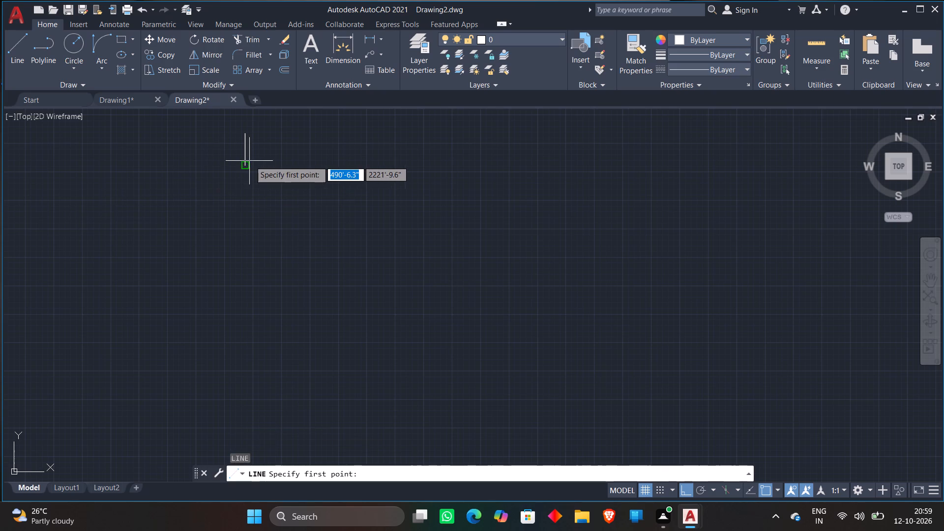
left_click(248, 167)
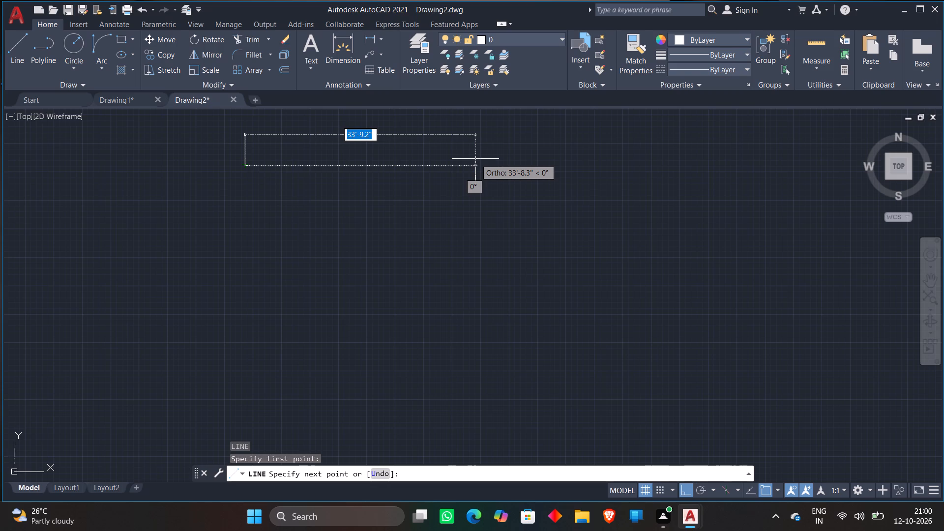
type("15'6\"")
key("Return")
key("Escape")
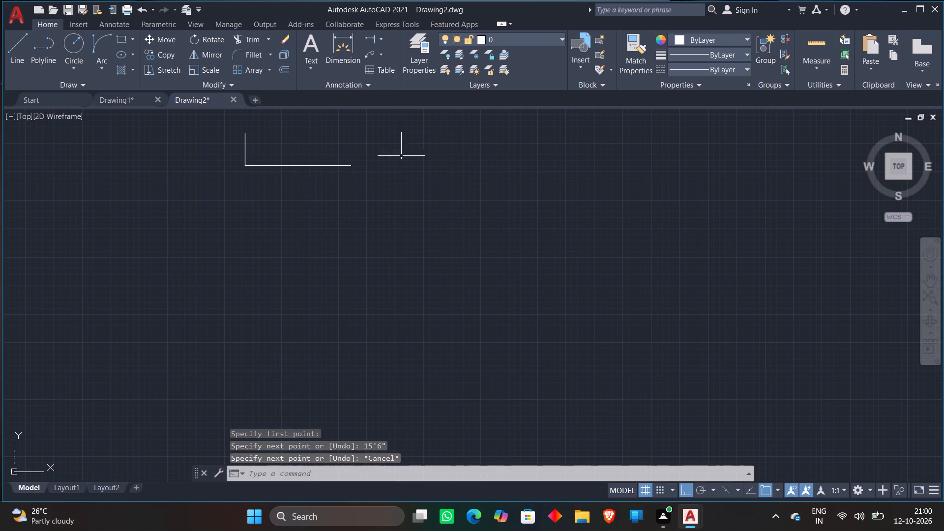
Offset the 15'6" horizontal line 9" to the south.
key("o")
key("Return")
key("9")
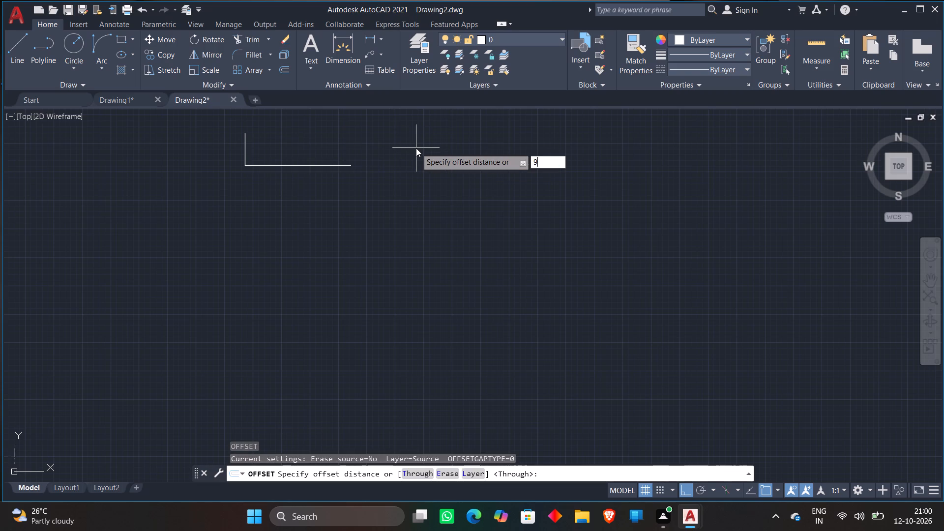
key("shift+quotedbl")
key("Return")
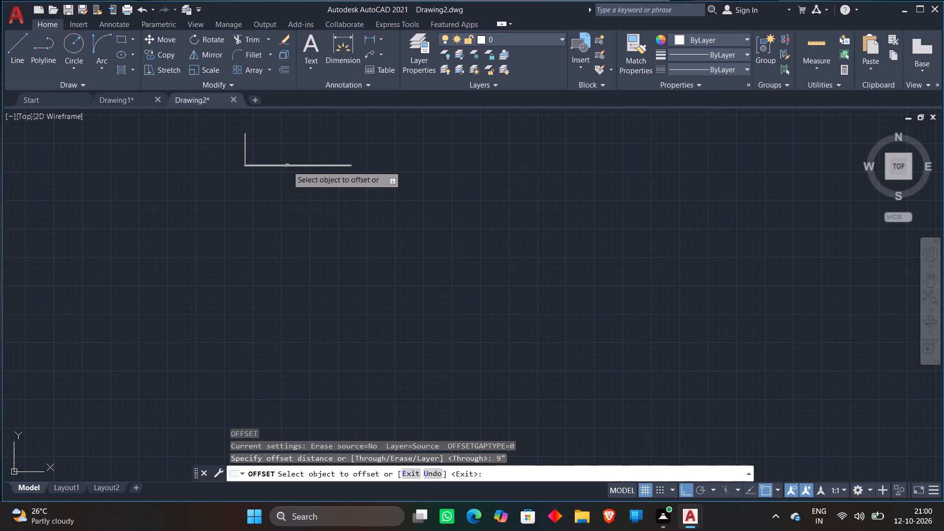
left_click(287, 165)
left_click(285, 206)
key("Escape")
Draw connected lines 11' south, 13'6" east and 11' north, starting from the west end of the offset line.
scroll(231, 170, "up", 1)
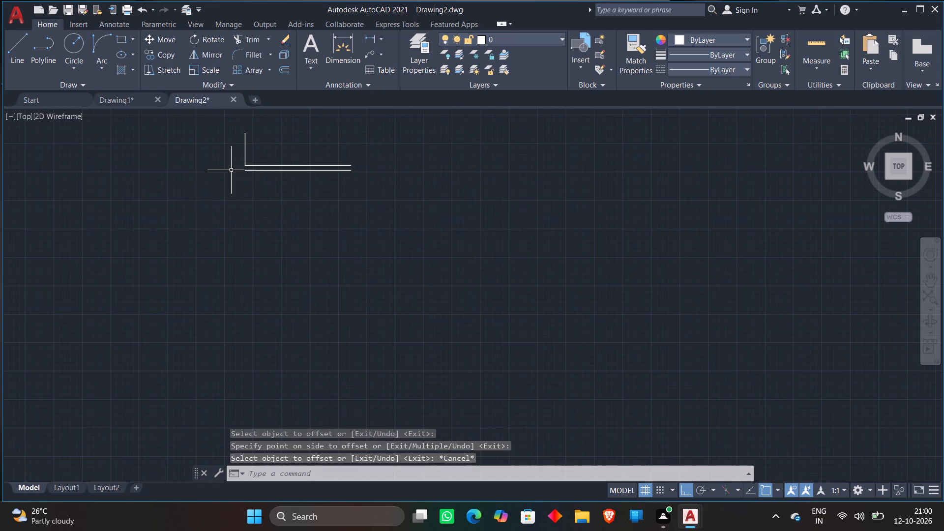
scroll(231, 170, "up", 2)
key("l")
key("Return")
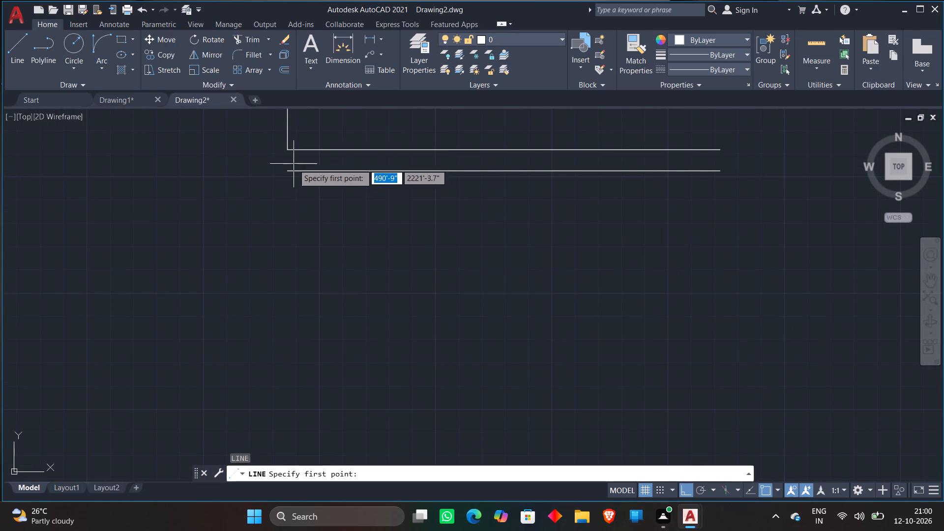
left_click(290, 174)
scroll(303, 271, "down", 1)
middle_click_drag(303, 271, 278, 198)
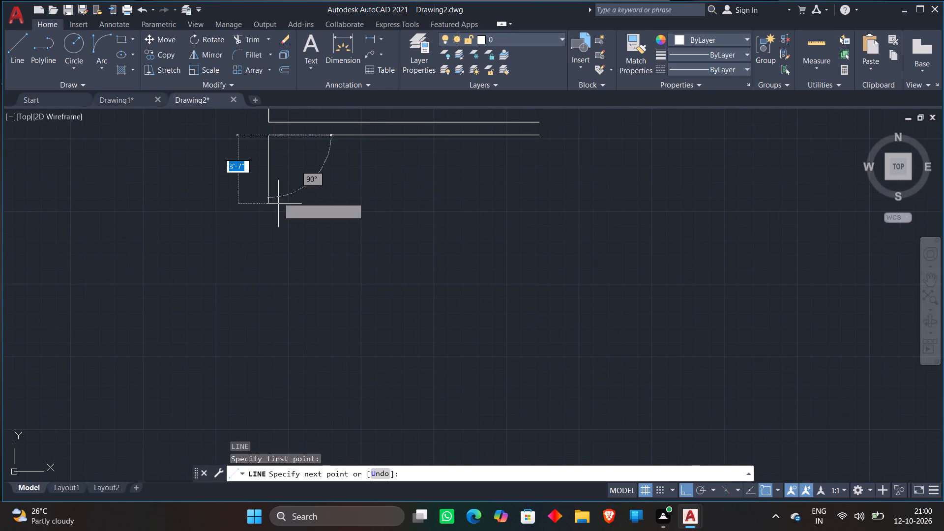
type("11'")
key("Return")
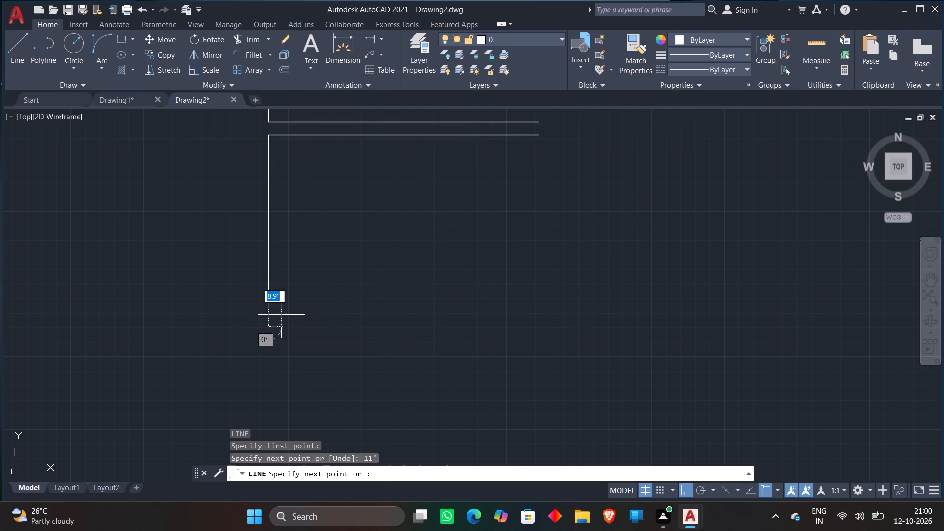
type("13'6")
key("shift+quotedbl")
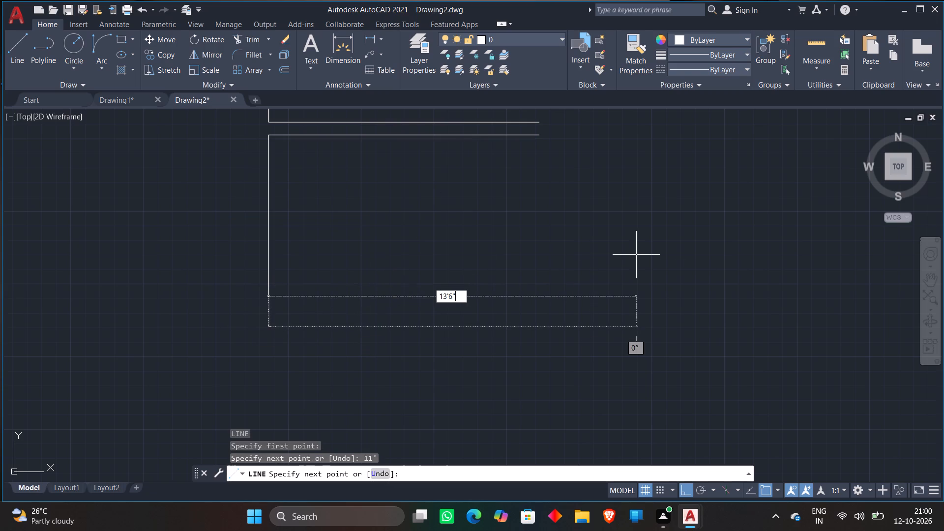
key("Return")
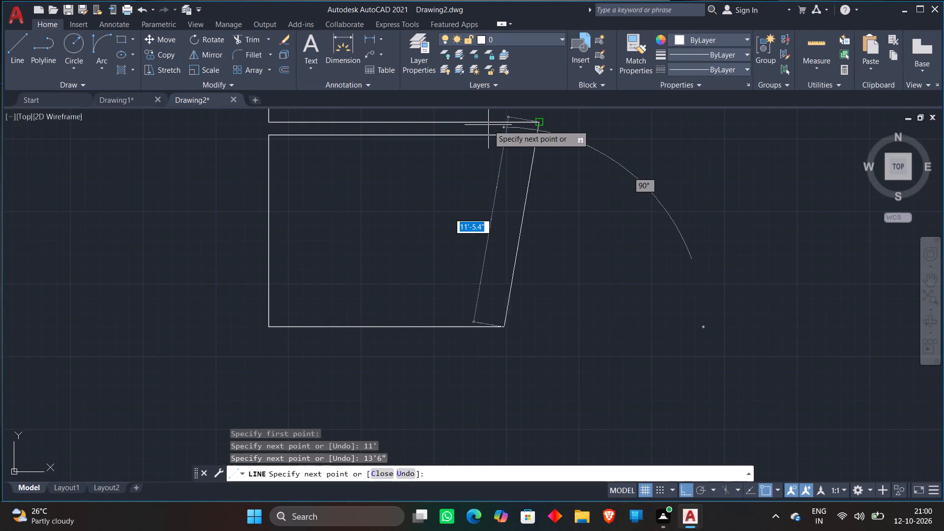
middle_click_drag(491, 126, 502, 206)
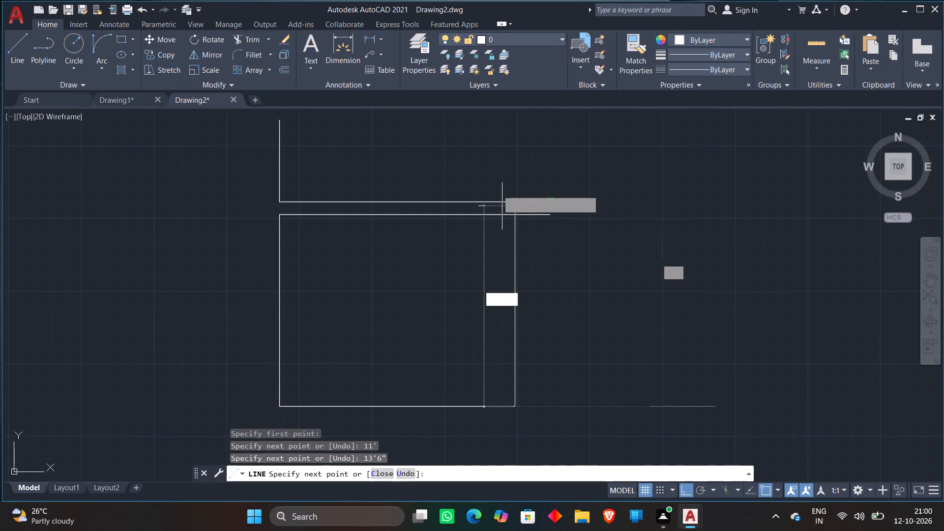
type("11'")
key("Return")
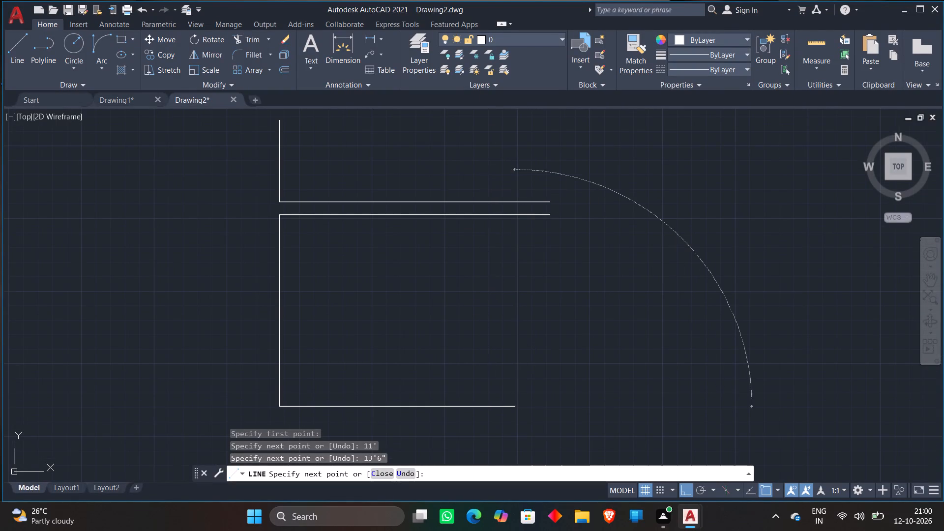
key("Escape")
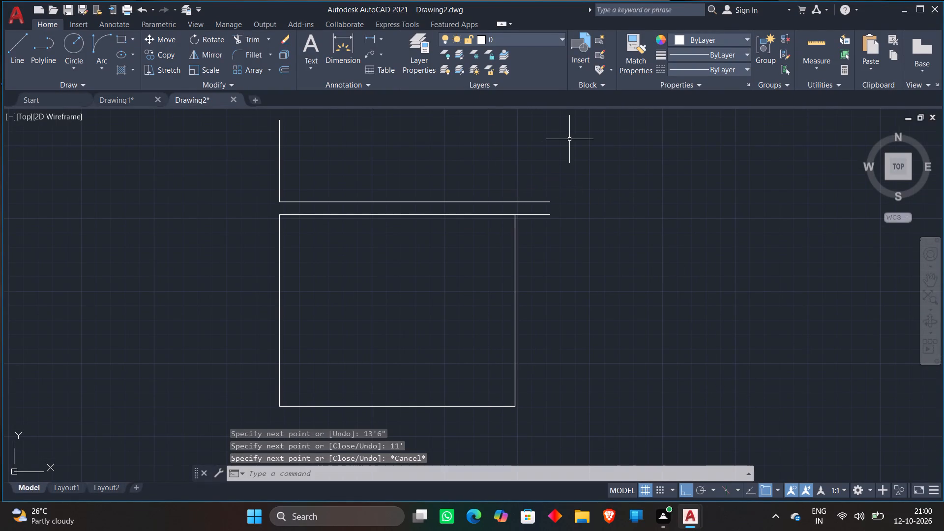
Trim the offset horizontal line's overhang beyond the room's east 11' line.
type("TR")
key("space")
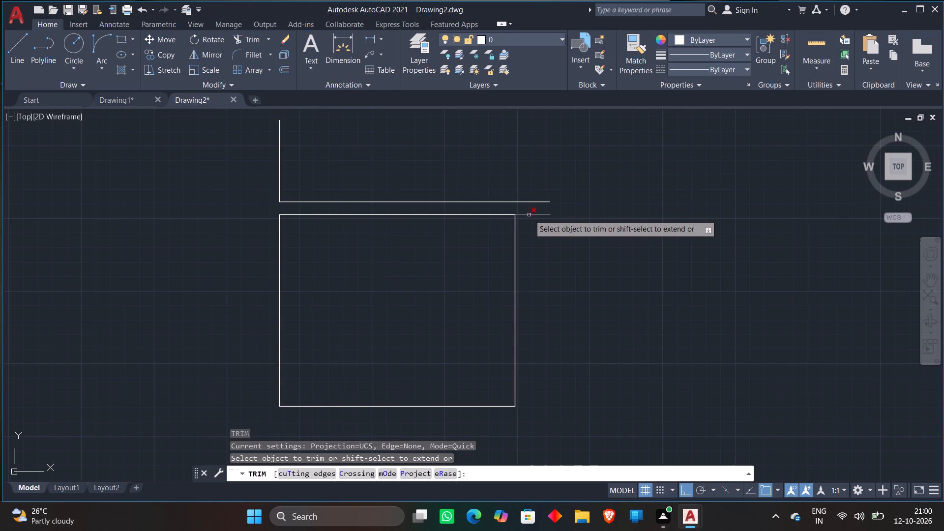
left_click(529, 215)
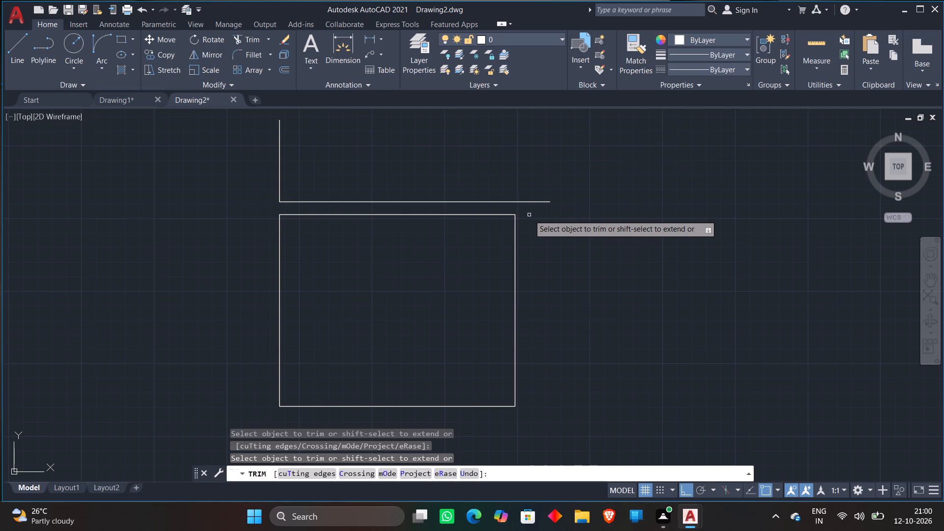
key("Escape")
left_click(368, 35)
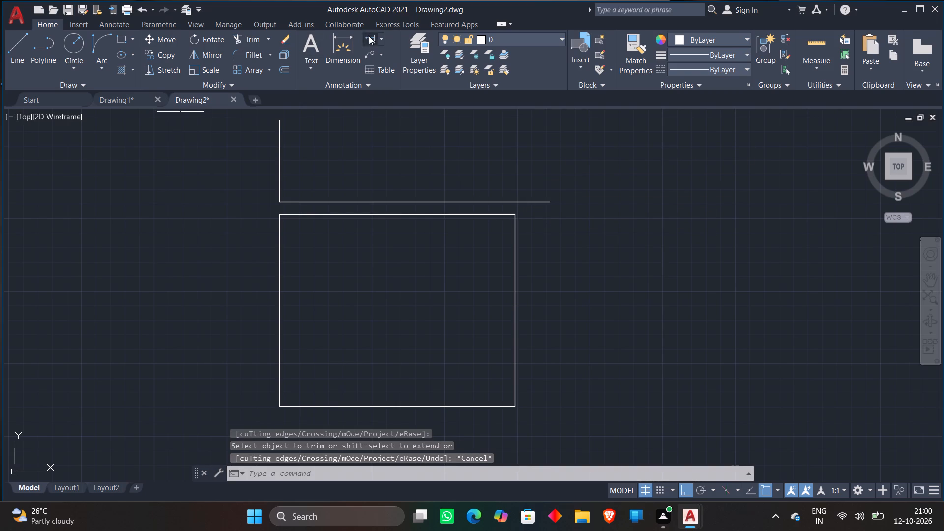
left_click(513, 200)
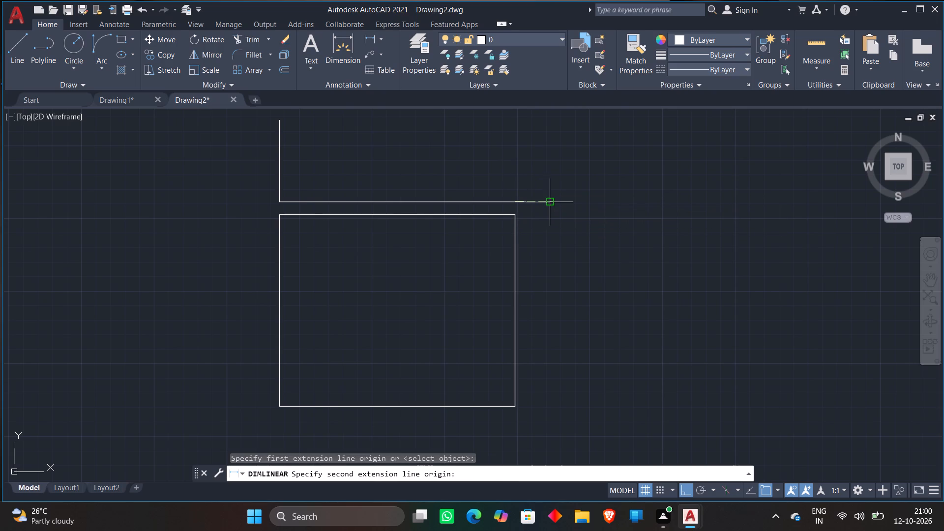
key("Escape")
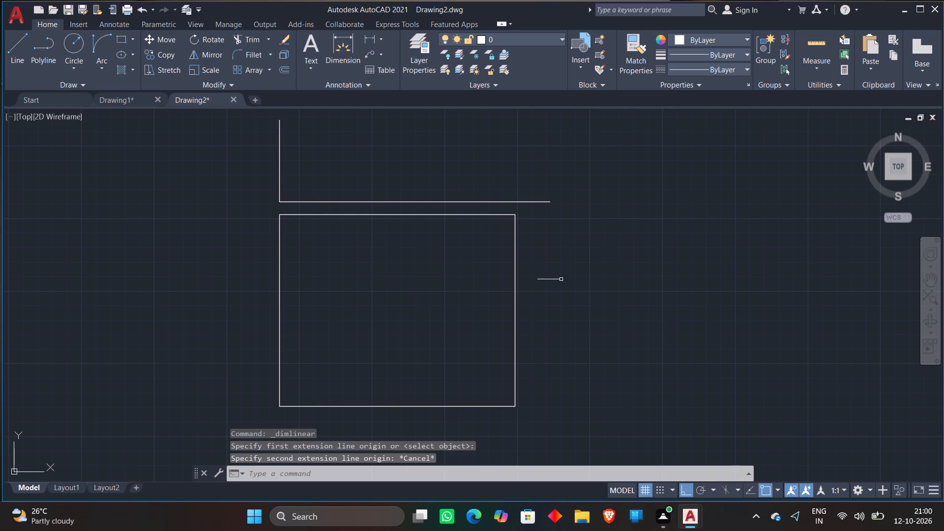
Erase the 11' vertical line on the east side of the room.
middle_click_drag(561, 279, 556, 223)
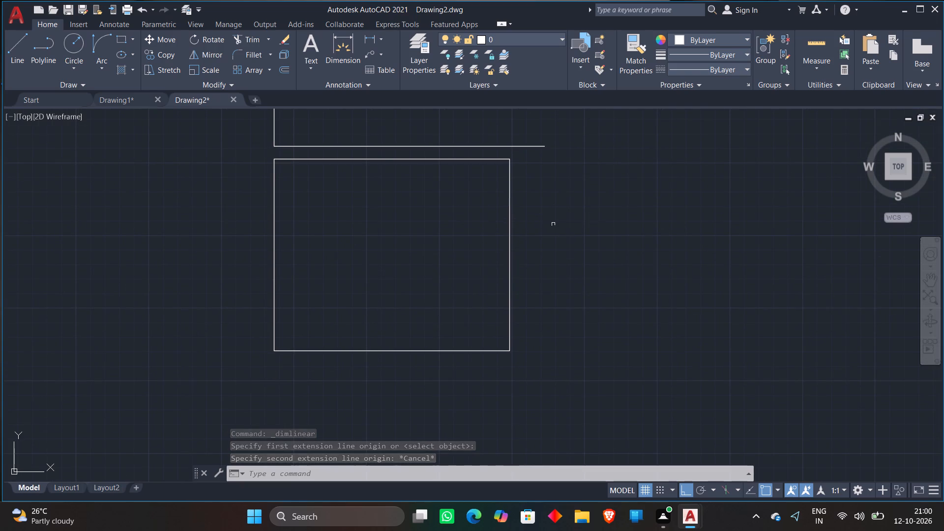
left_click(513, 249)
left_click(508, 257)
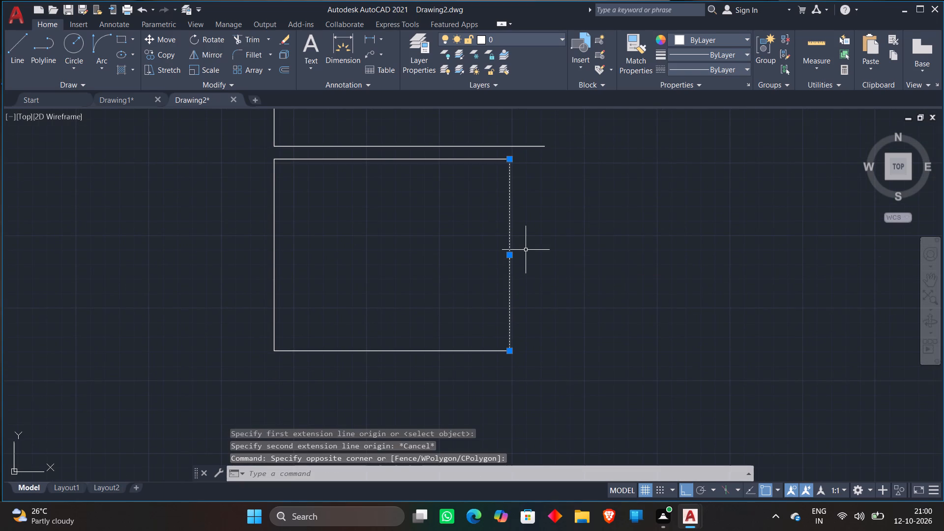
key("Delete")
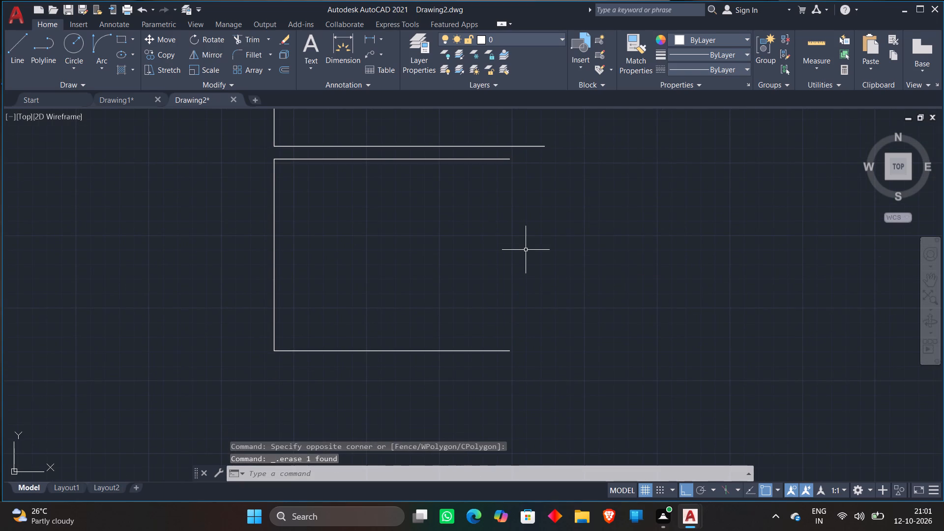
Offset the 4'8" and 11' vertical lines on the west side 9" outward to the west.
key("o")
key("Return")
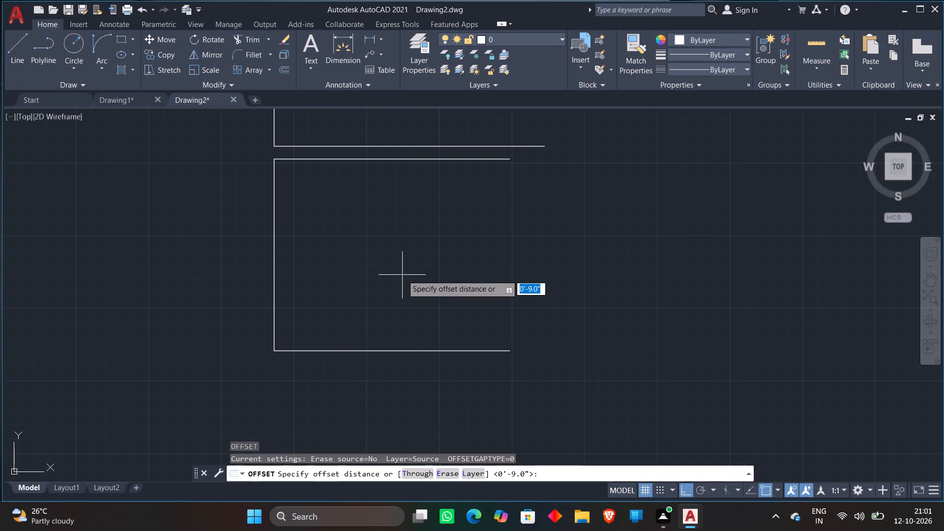
key("9")
key("shift+quotedbl")
key("Return")
scroll(364, 252, "down", 1)
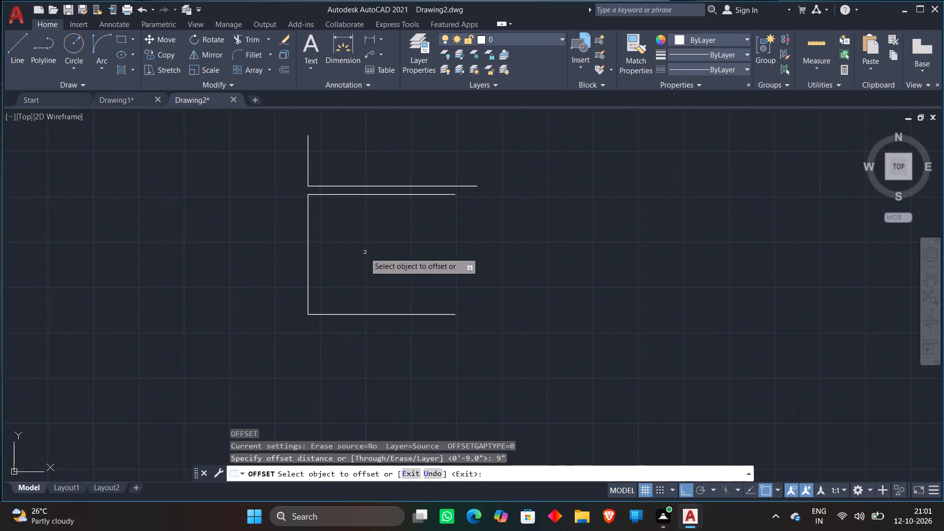
scroll(364, 252, "down", 1)
scroll(334, 196, "up", 2)
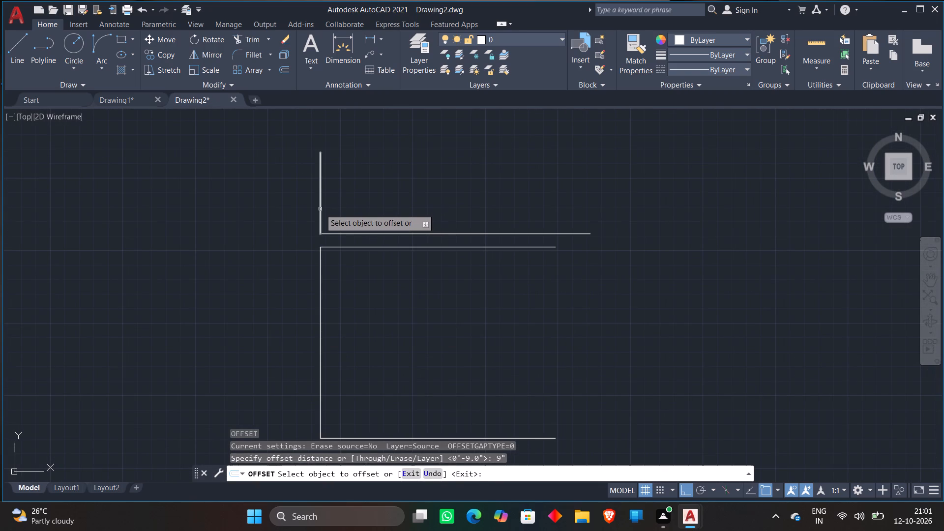
left_click(320, 209)
left_click(247, 227)
left_click(321, 266)
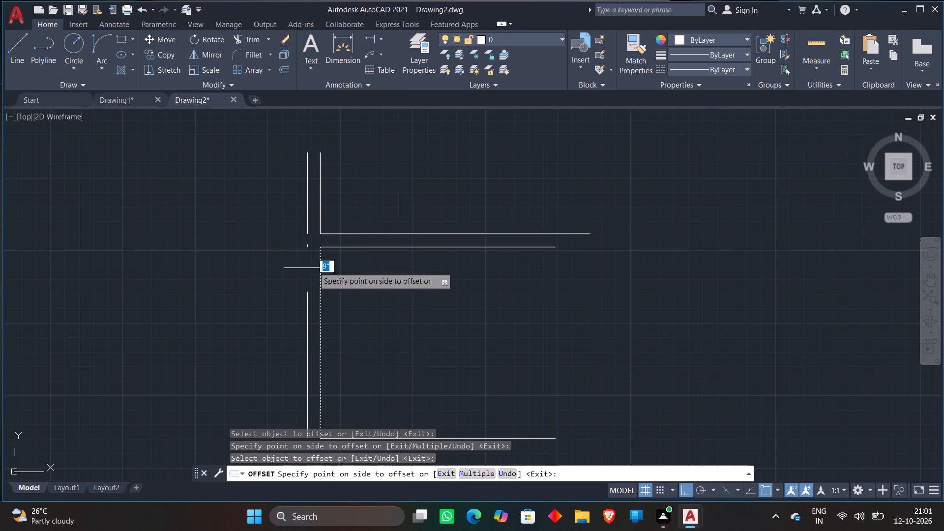
left_click(241, 282)
Offset the room's lower 13'6" horizontal line 9" to the south.
scroll(364, 289, "down", 1)
middle_click_drag(364, 293, 342, 176)
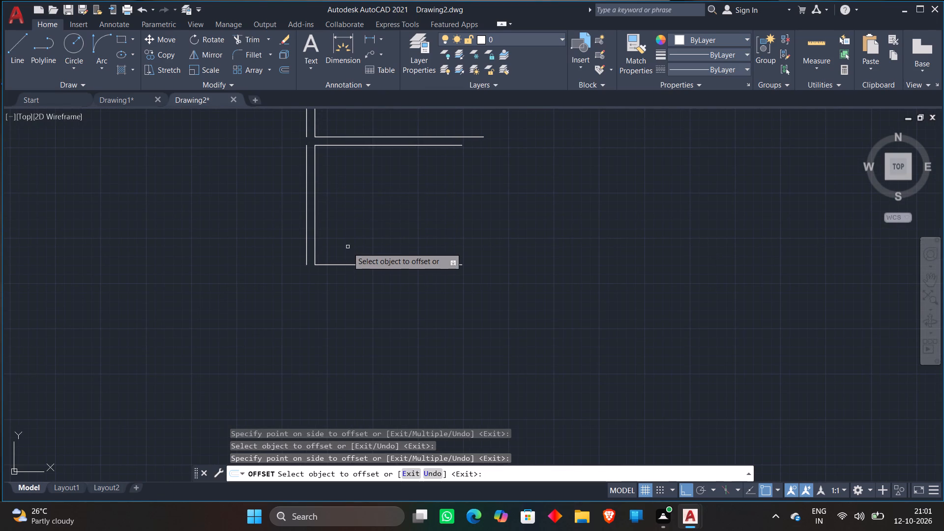
left_click(348, 264)
left_click(285, 330)
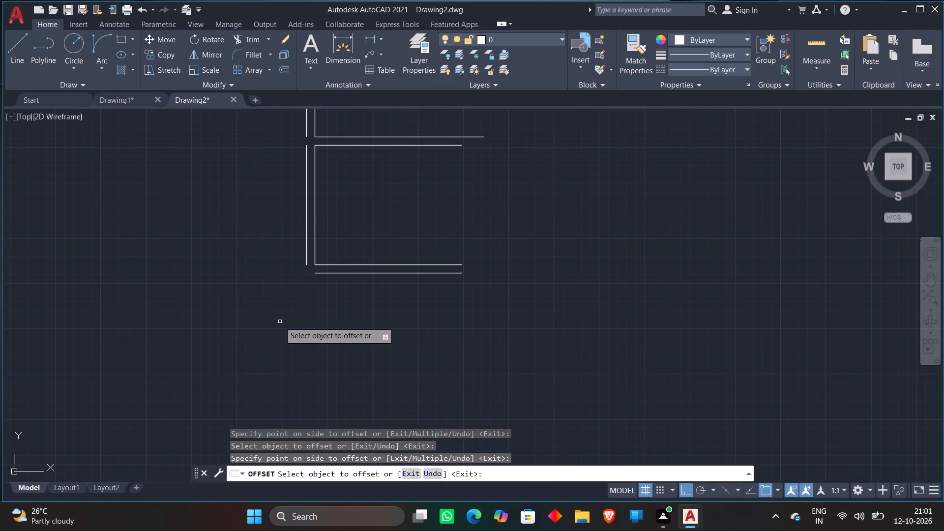
key("Escape")
Draw connected lines 10'2" south and 13'6" east, starting from the west end of the lowest offset line.
type("L")
key("space")
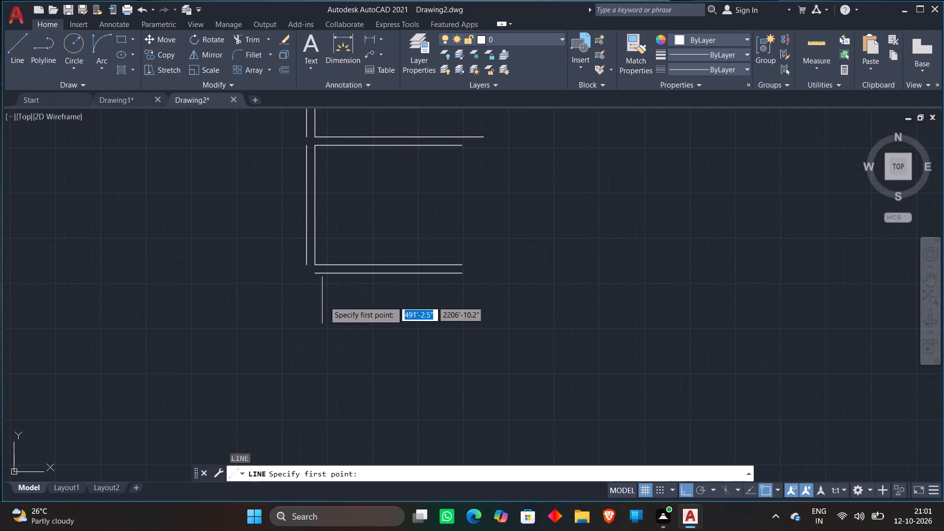
scroll(327, 302, "up", 1)
left_click(307, 255)
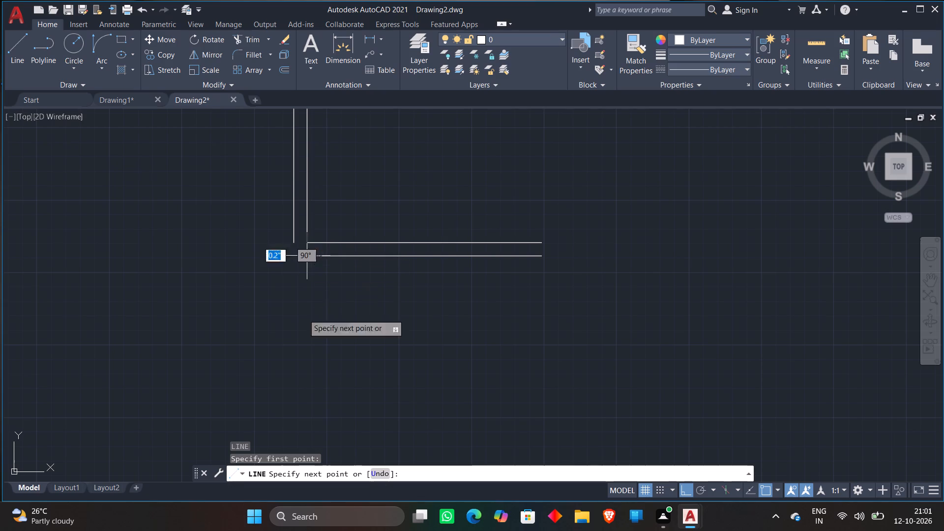
scroll(305, 359, "down", 1)
middle_click_drag(305, 359, 303, 271)
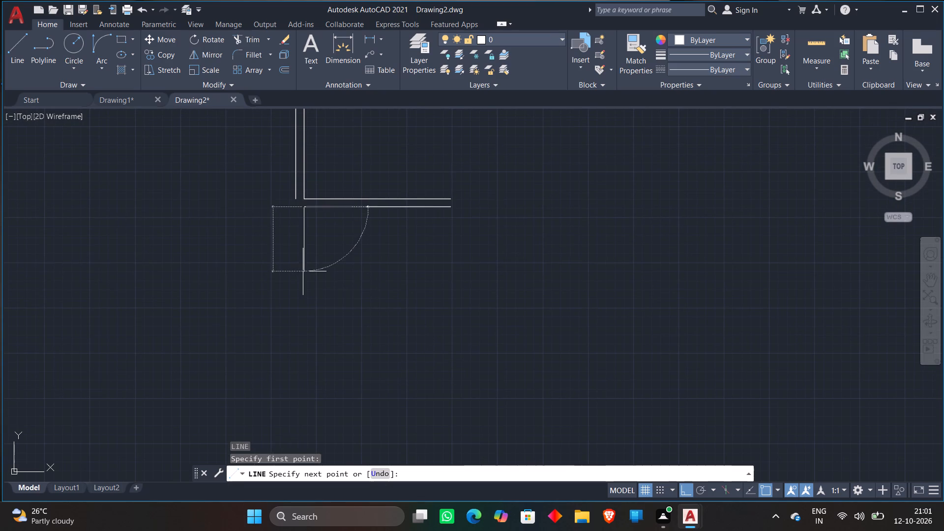
type("10'2")
key("shift+quotedbl")
key("Return")
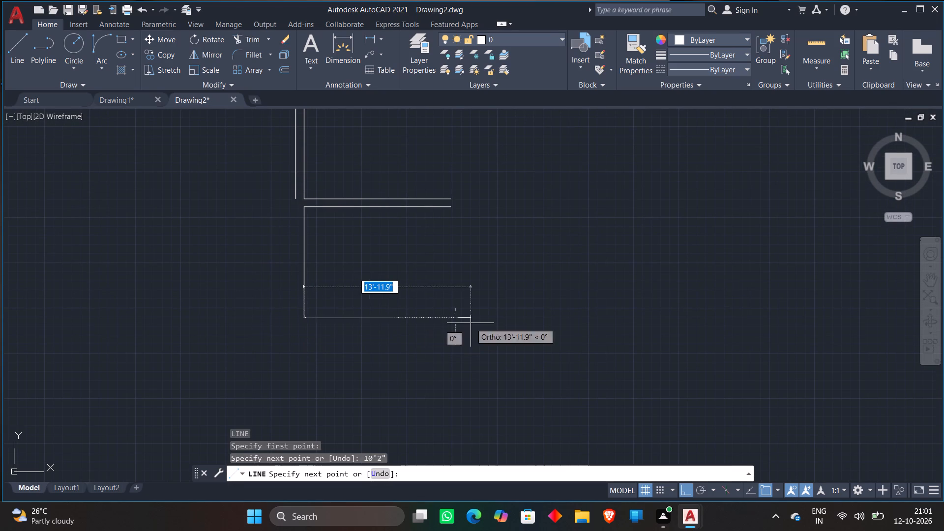
type("13'6\"")
key("Return")
key("Escape")
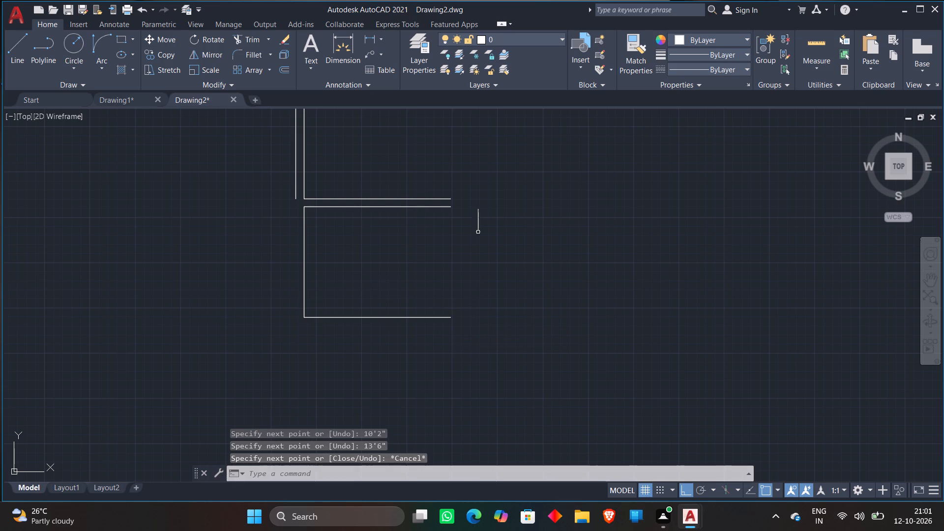
Offset the 10'2" vertical line 9" to the west and the new 13'6" bottom line 9" to the south.
key("o")
key("Return")
key("Return")
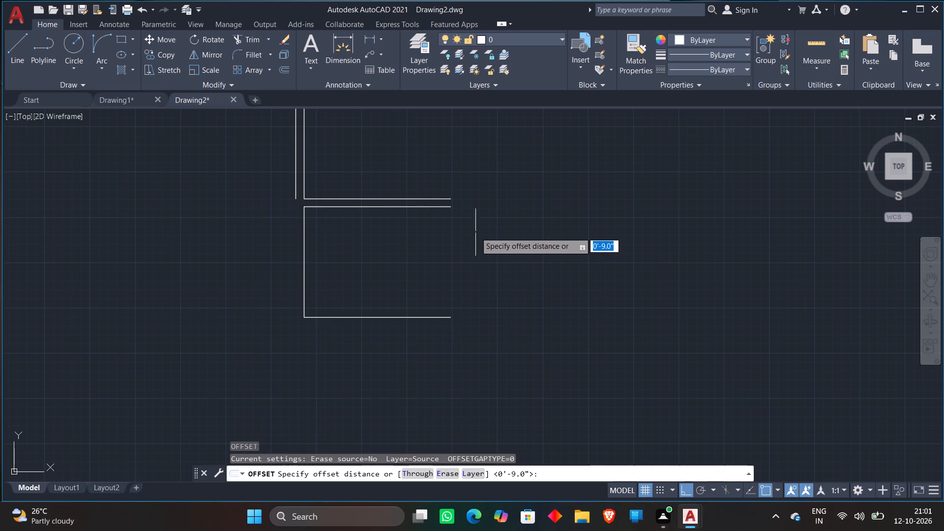
left_click(303, 260)
left_click(270, 259)
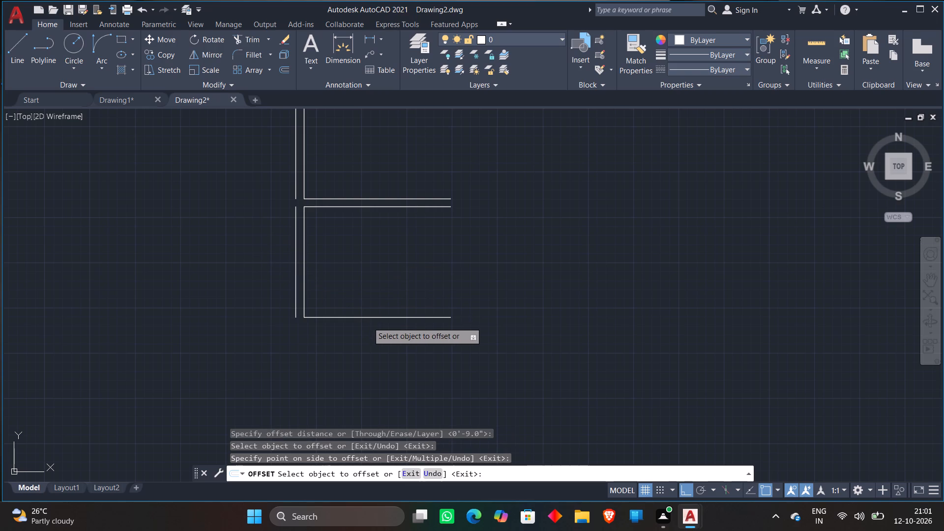
left_click(367, 318)
left_click(341, 372)
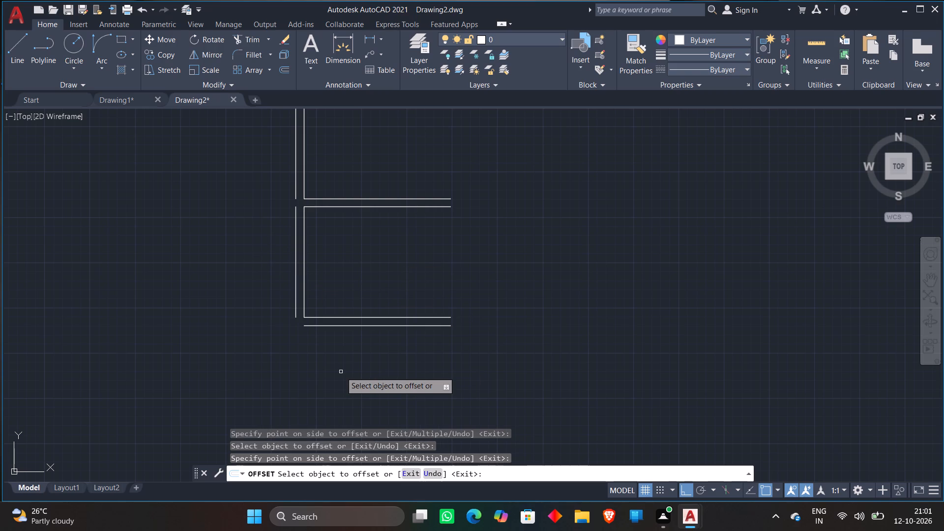
scroll(386, 302, "down", 1)
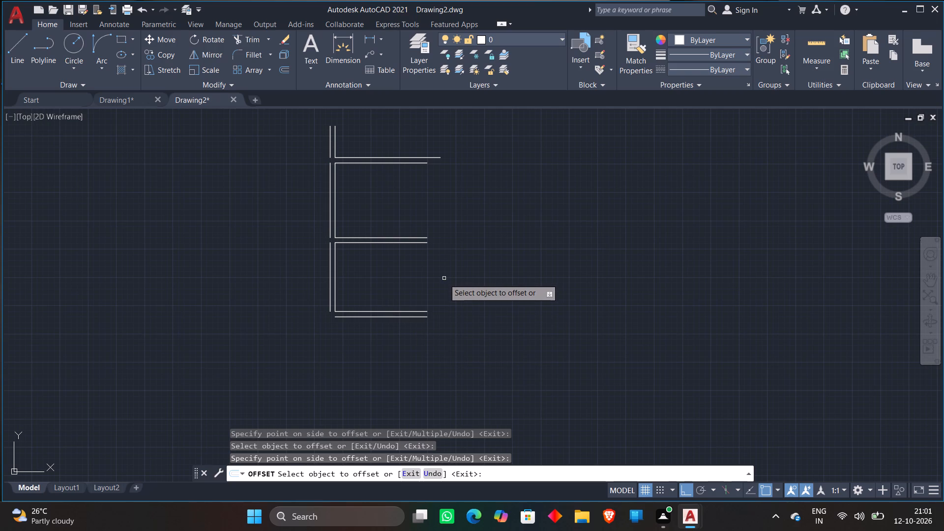
key("Escape")
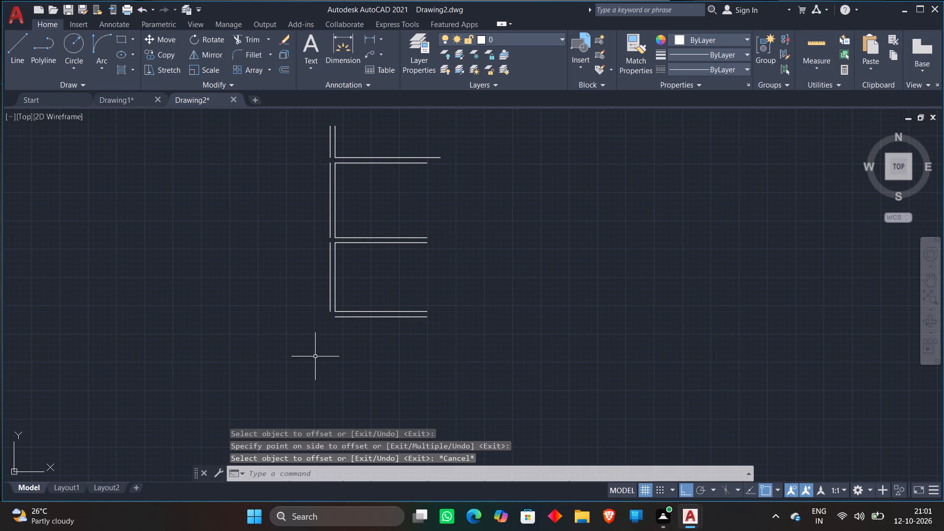
Draw connected lines 9'10" south and 13'5" east, starting from the west end of the lowest offset line.
key("l")
key("Return")
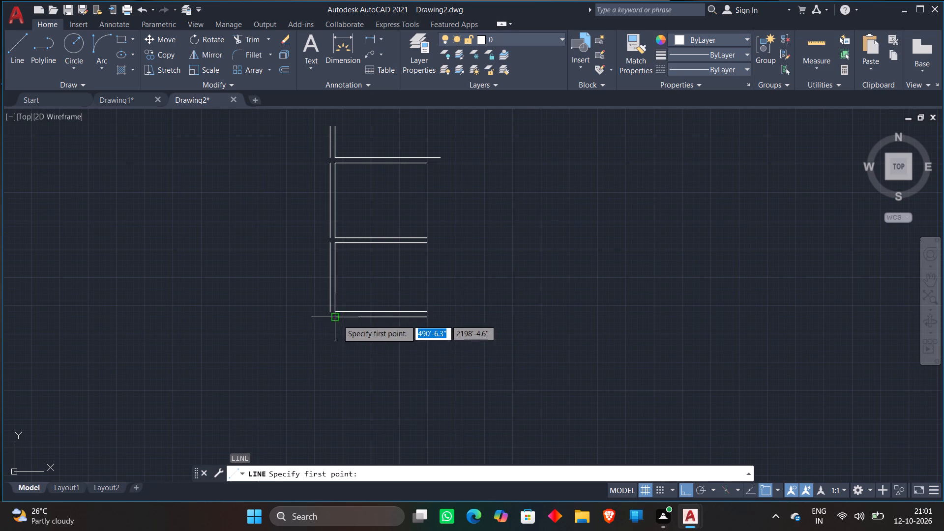
left_click(337, 320)
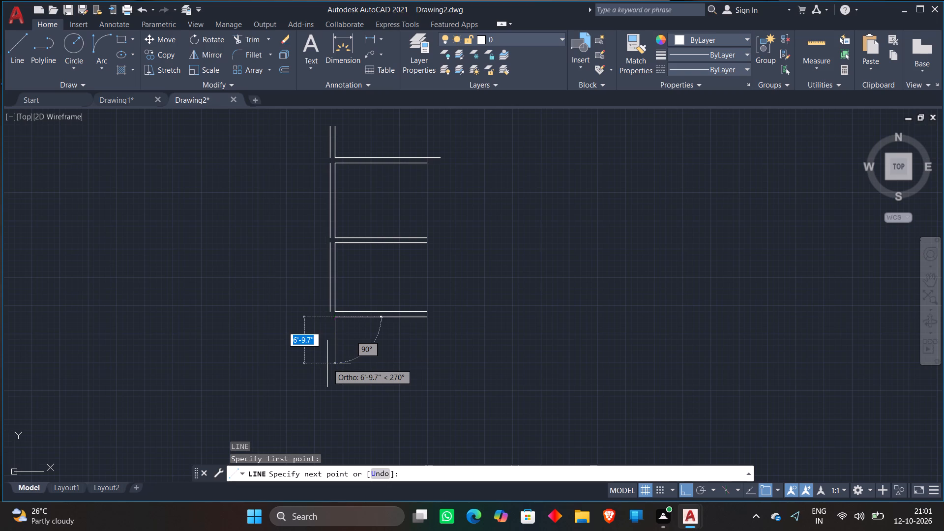
type("9'")
type("10\"")
key("Return")
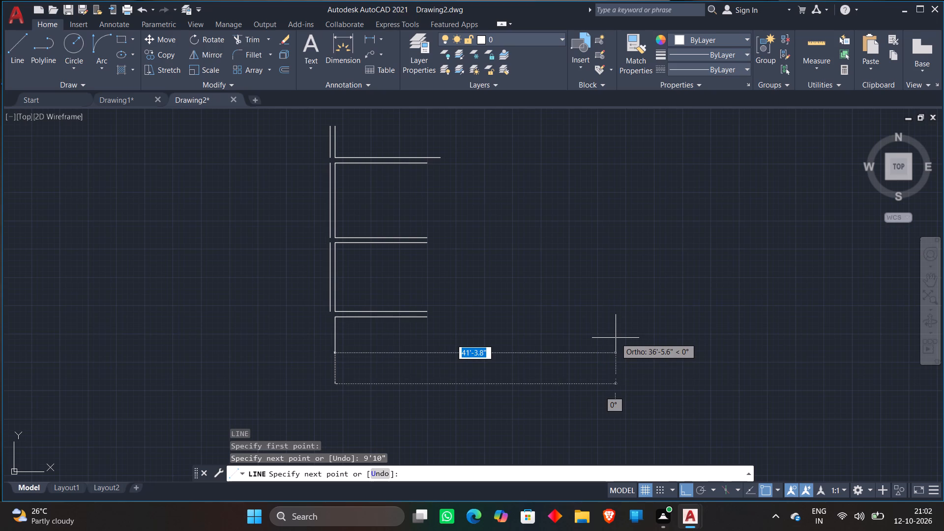
type("13'")
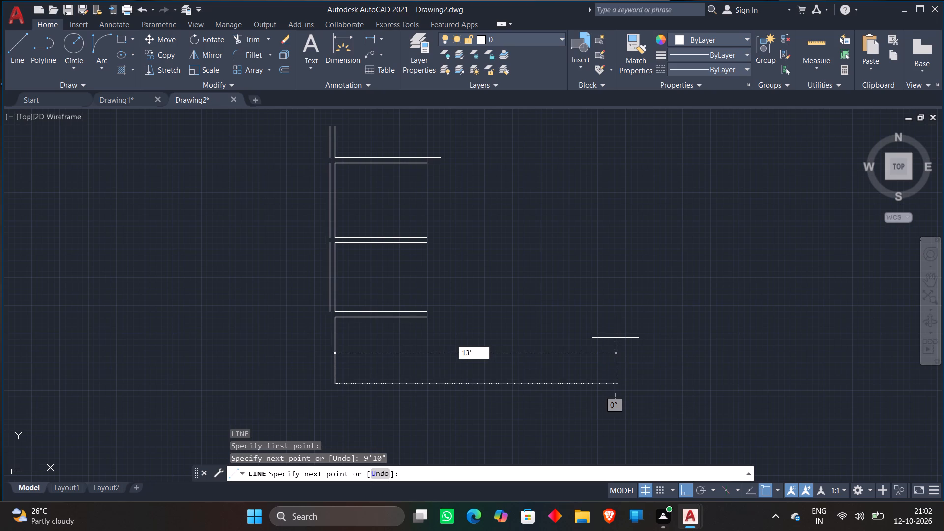
key("5")
key("shift+quotedbl")
key("Return")
key("Escape")
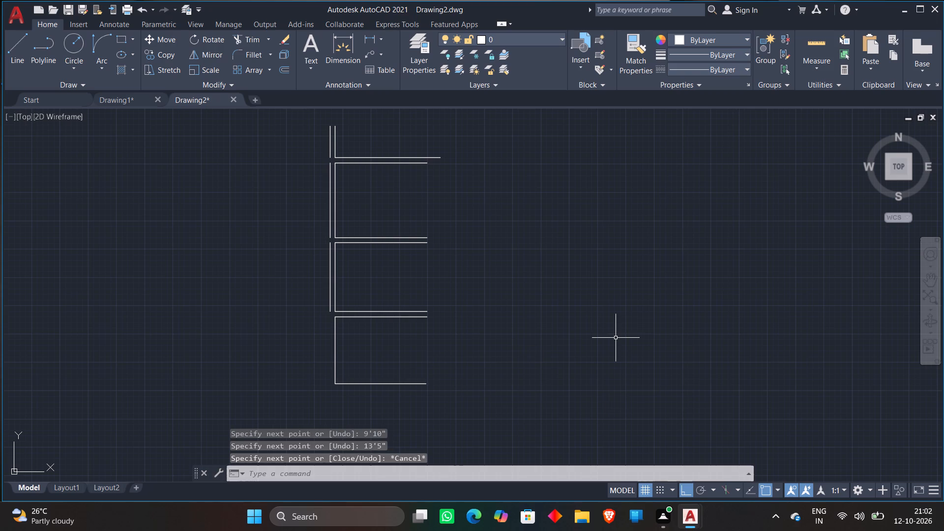
Offset the 9'10" vertical line 9" to the west and the new 13'5" bottom line 9" to the south.
key("o")
key("Return")
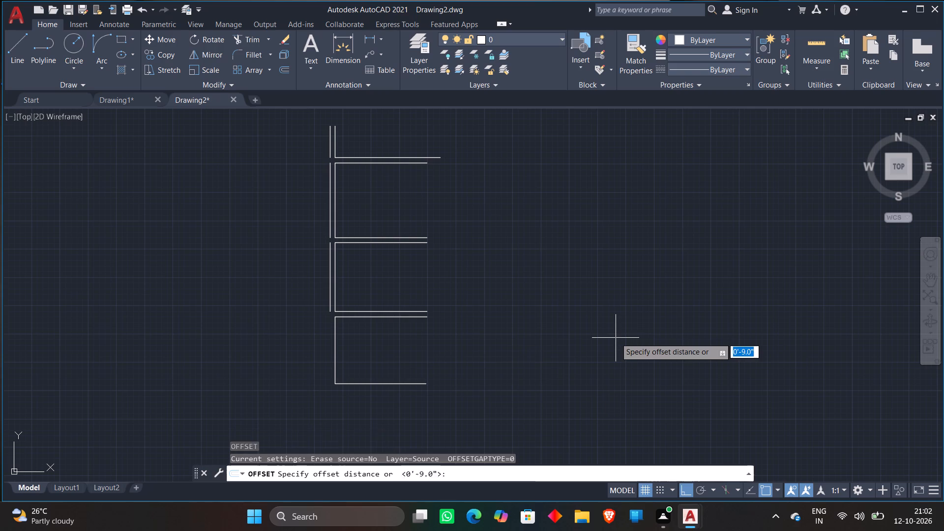
key("Return")
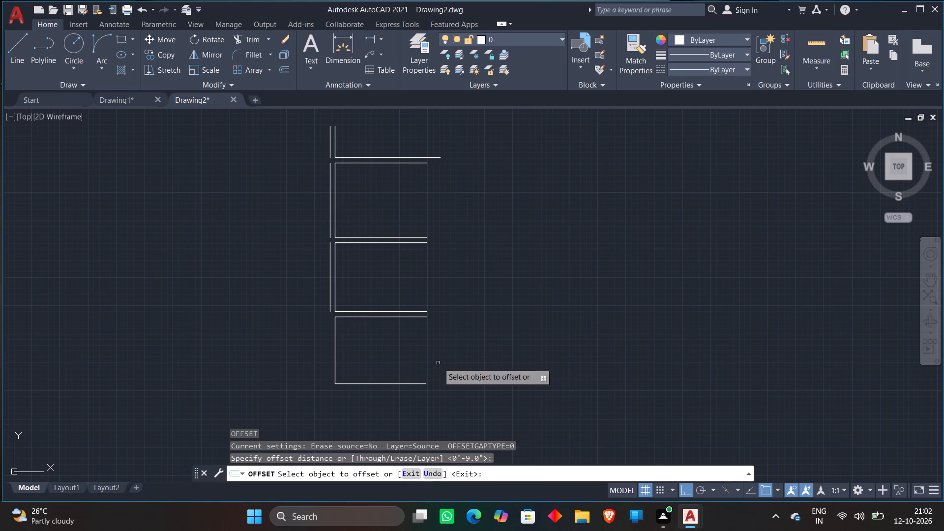
left_click(333, 354)
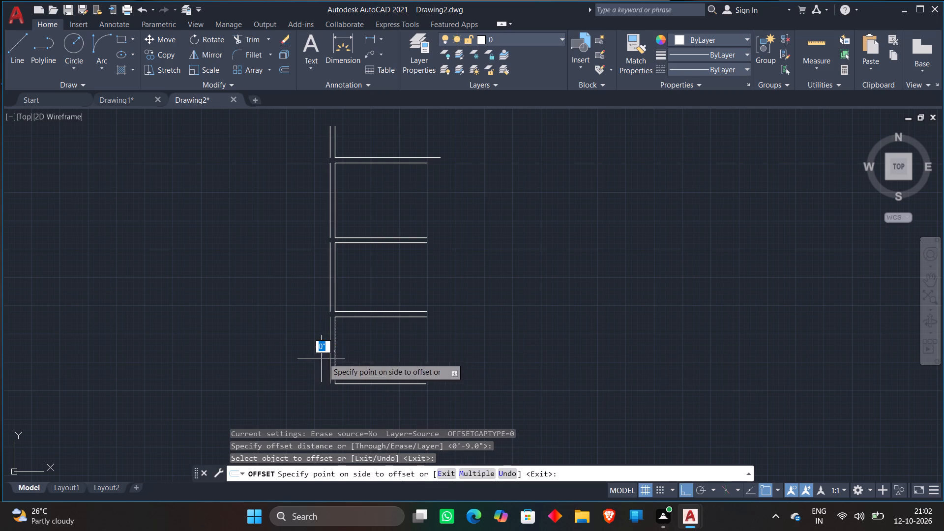
left_click(285, 367)
left_click(386, 384)
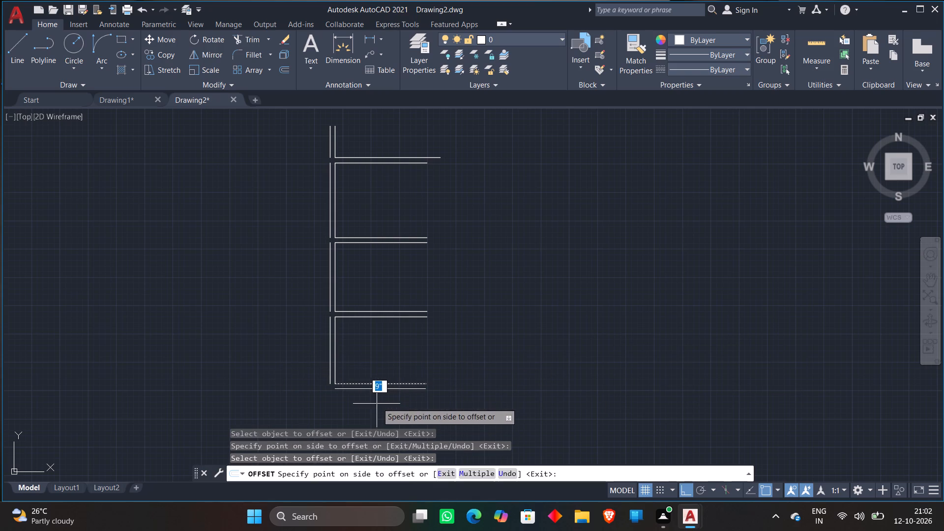
left_click(375, 409)
key("Escape")
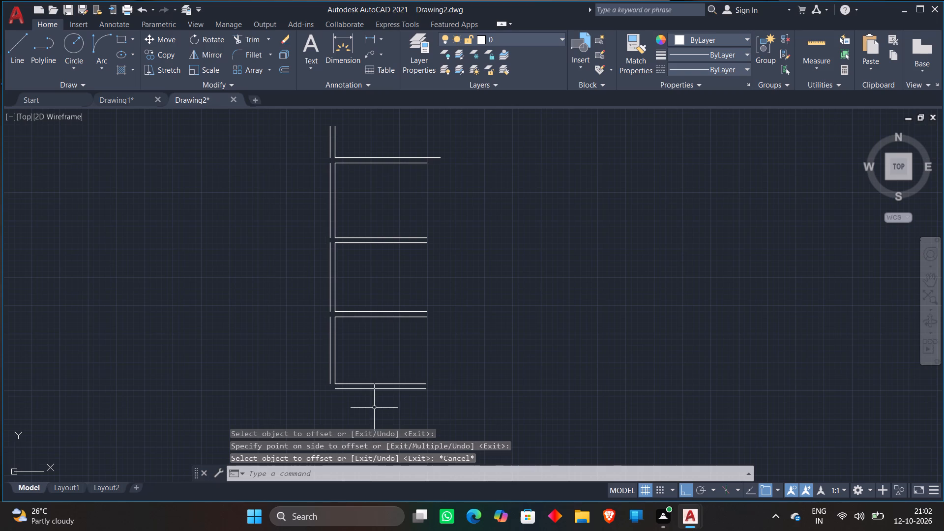
Draw a 6'4" line south from the west end of the lowest offset line.
middle_click_drag(492, 319, 485, 295)
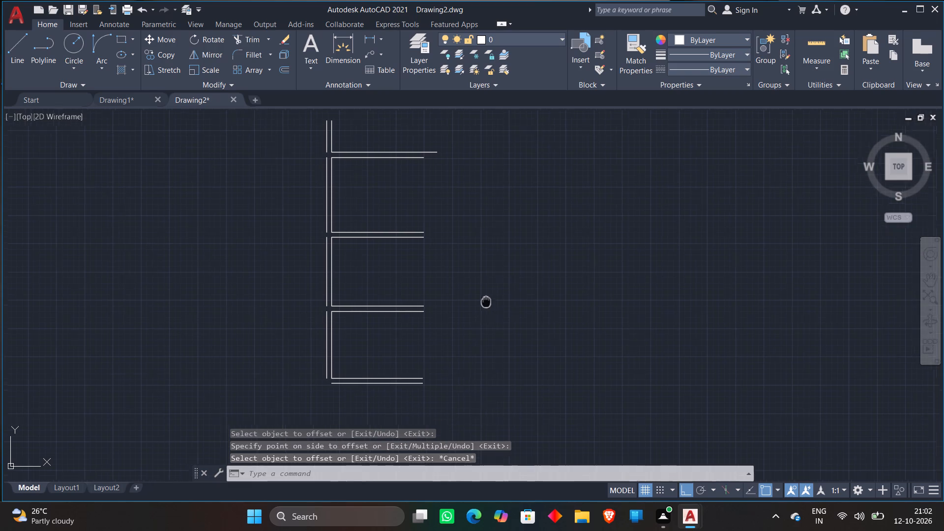
middle_click_drag(485, 295, 477, 194)
scroll(382, 250, "up", 1)
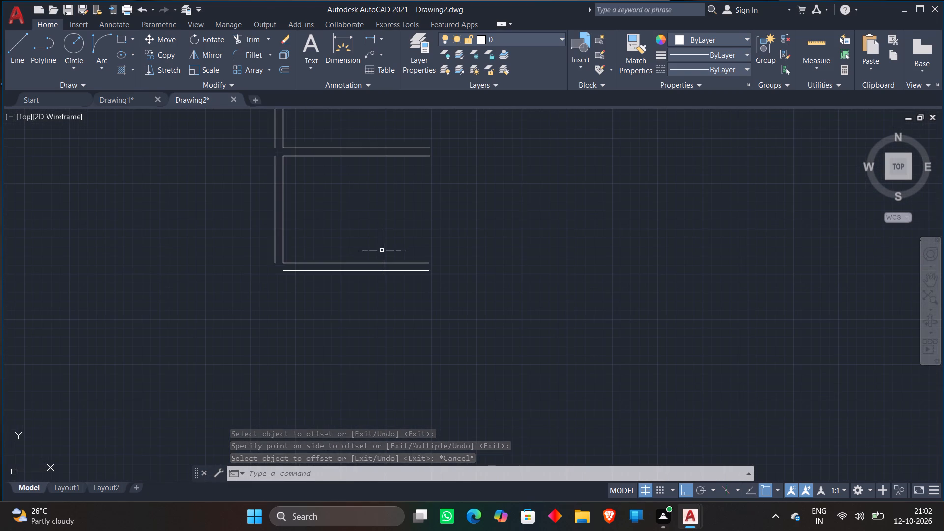
key("l")
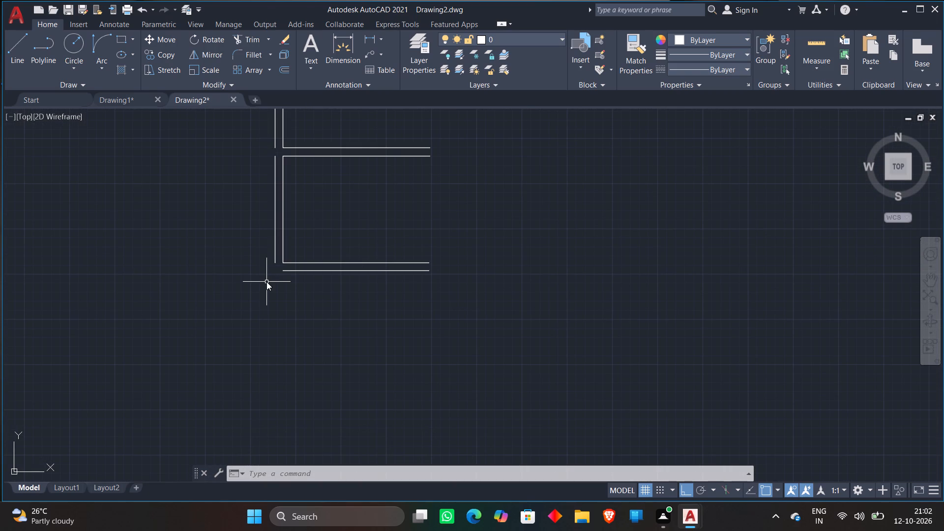
key("Return")
left_click(286, 273)
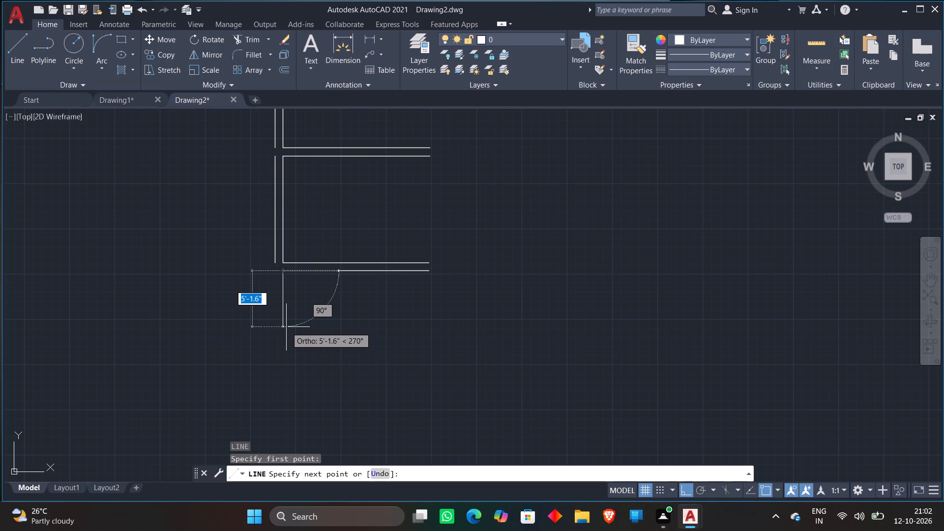
type("6'4")
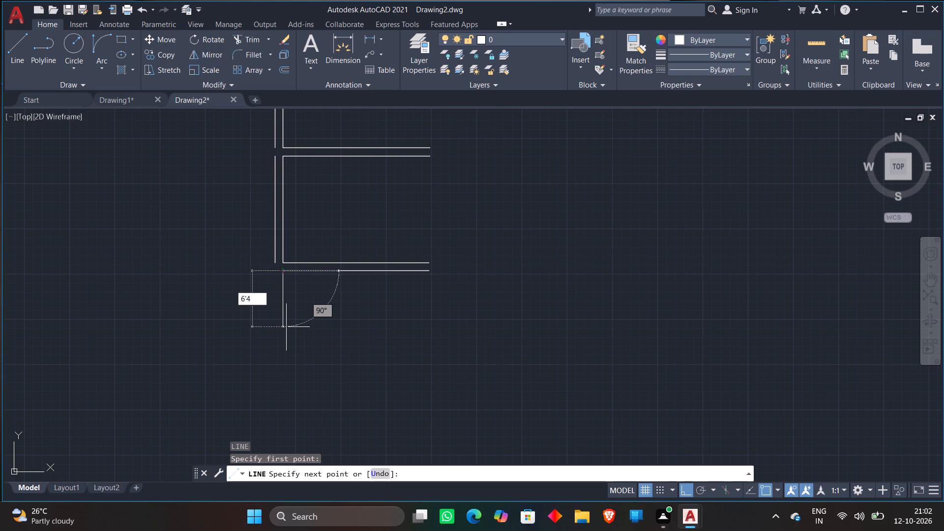
key("shift+quotedbl")
key("Return")
key("Escape")
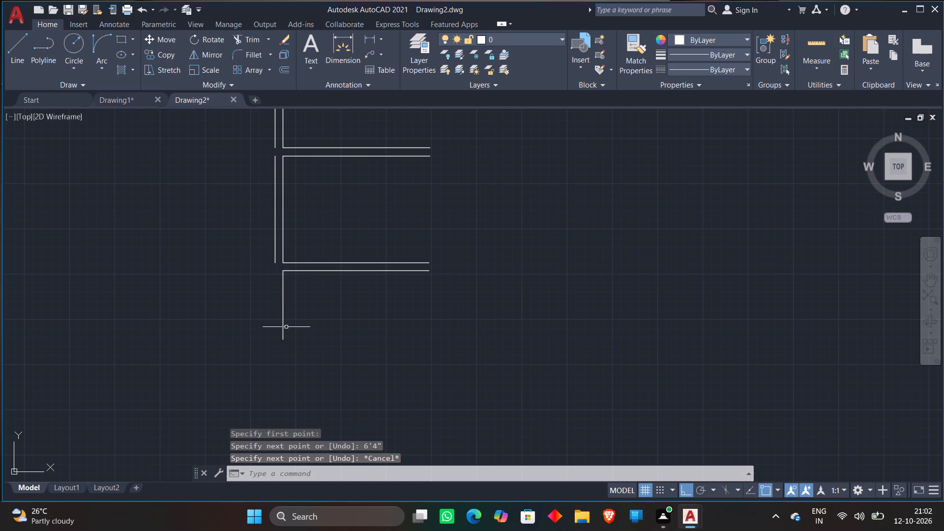
Offset the 6'4" vertical line 3'11" to the east.
key("o")
key("Return")
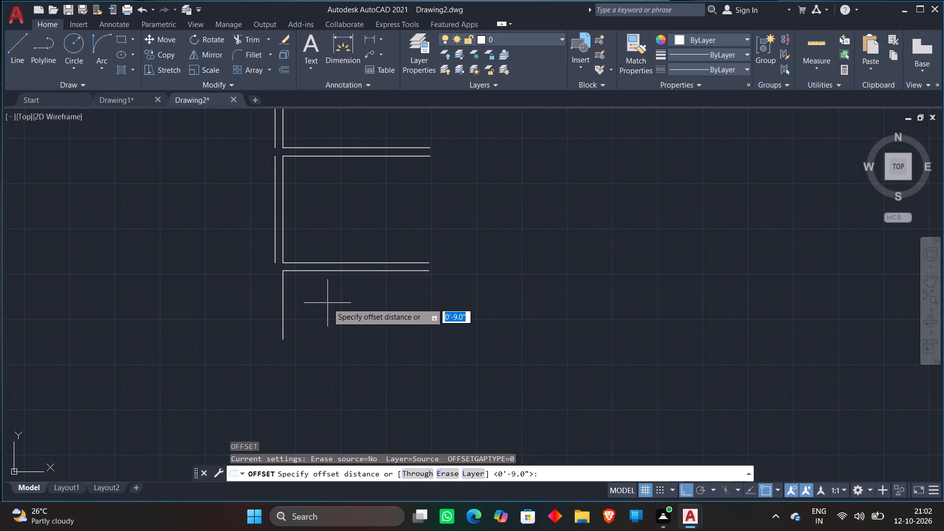
type("3'11\"")
key("Return")
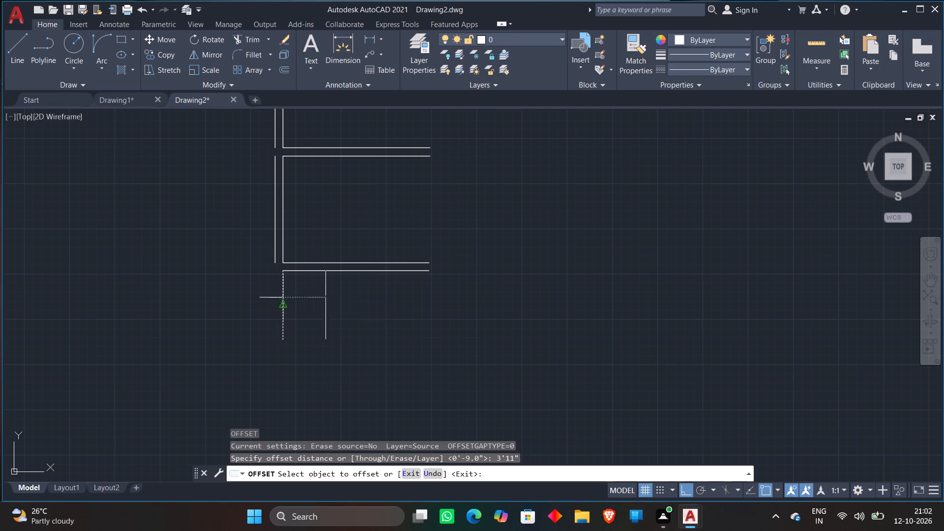
left_click(283, 297)
left_click(377, 294)
key("Escape")
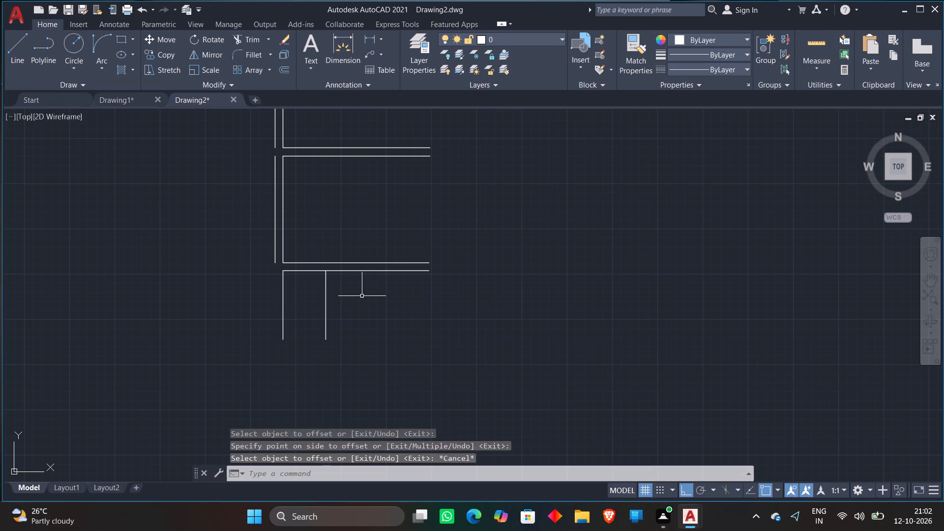
Offset the inner vertical line of the small room 4.5" to the east to form a partition wall.
key("o")
key("Return")
type("4.5\"")
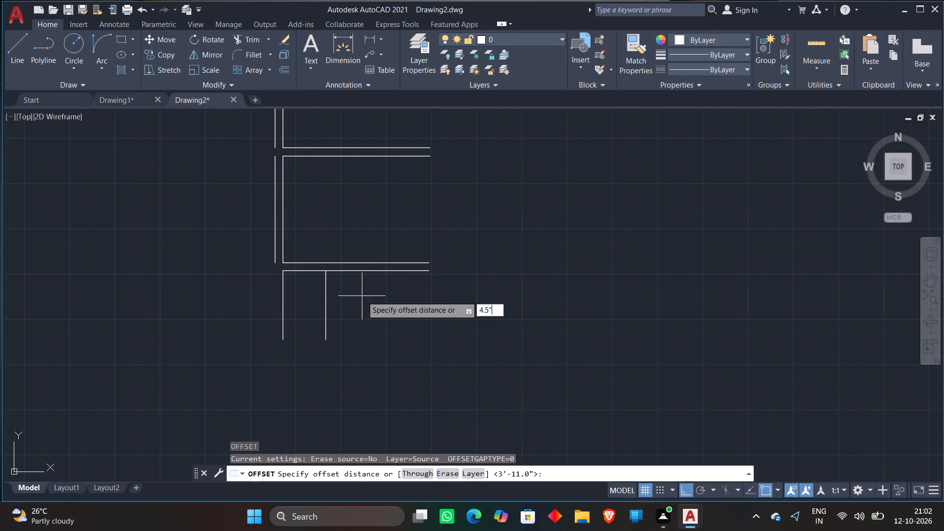
key("Return")
left_click(326, 310)
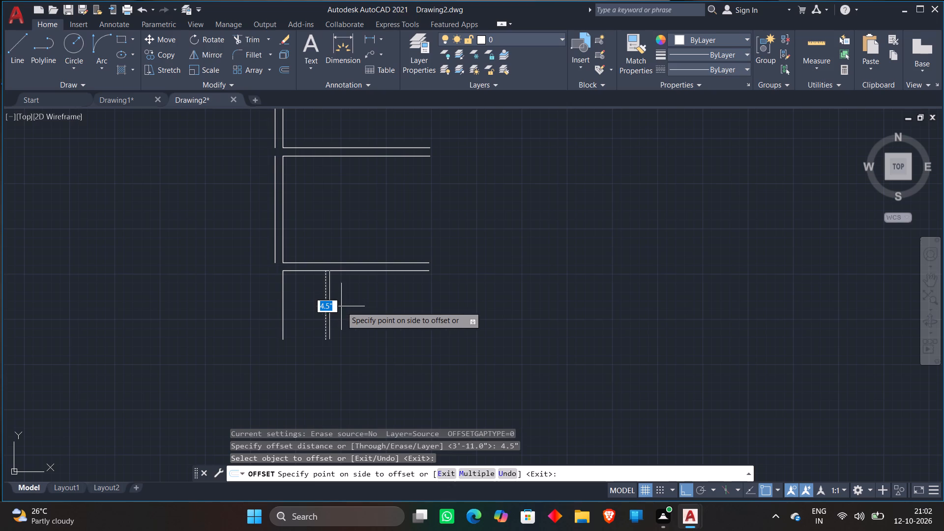
left_click(346, 306)
key("Escape")
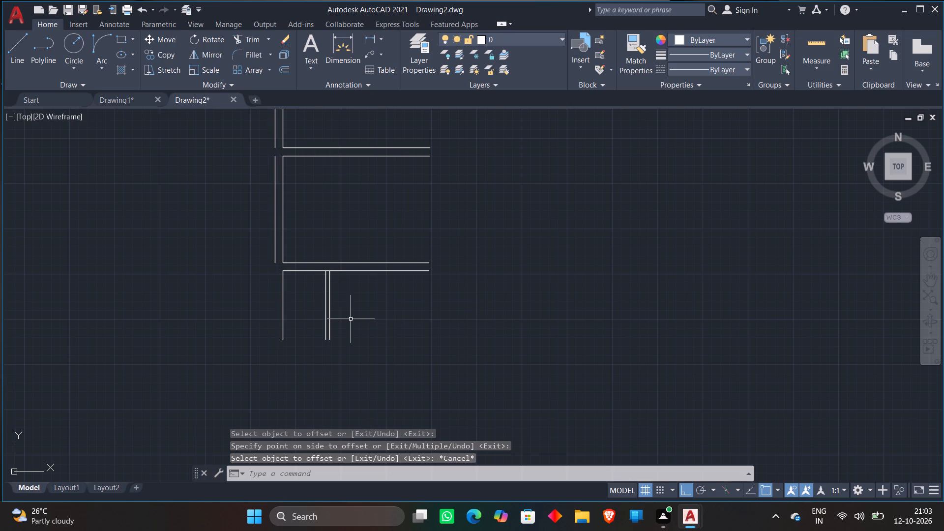
Draw a line 9'2" east from the partition's lower east end, continuing north just past the double wall lines above.
key("l")
key("Return")
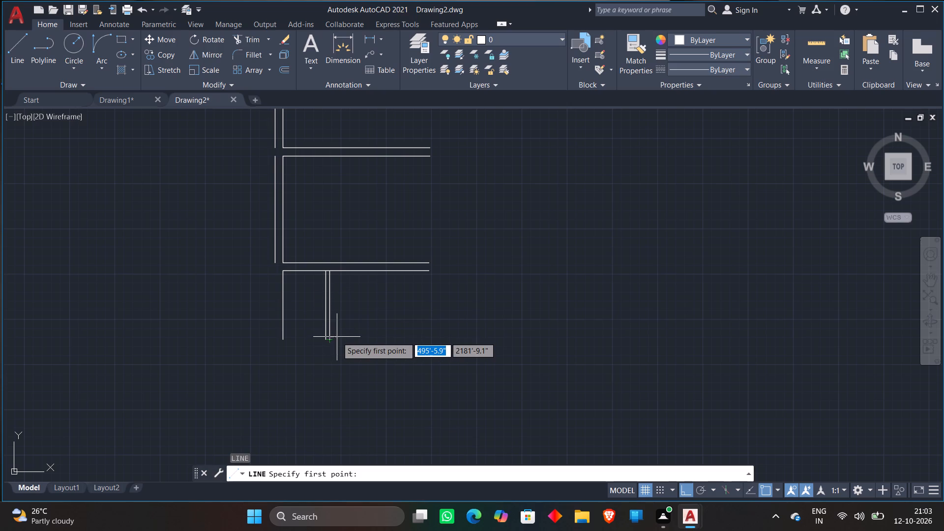
left_click(335, 340)
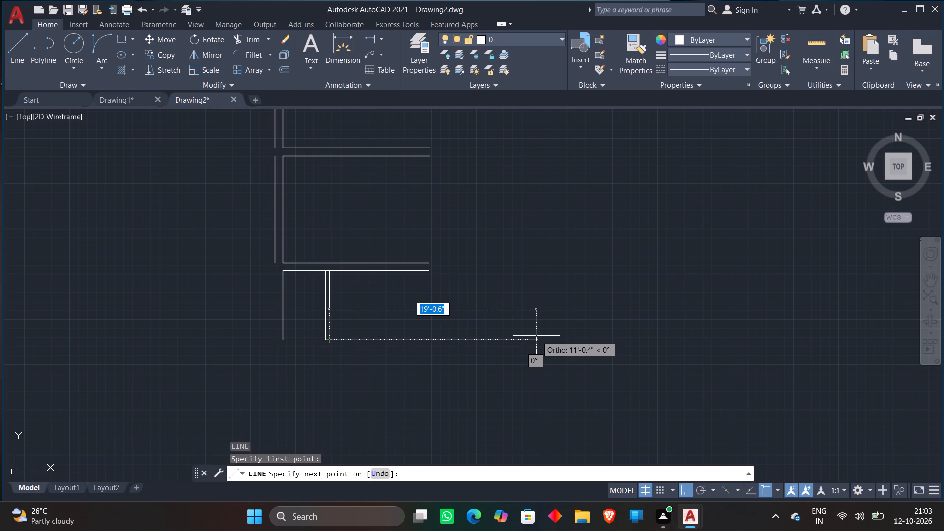
type("9'2")
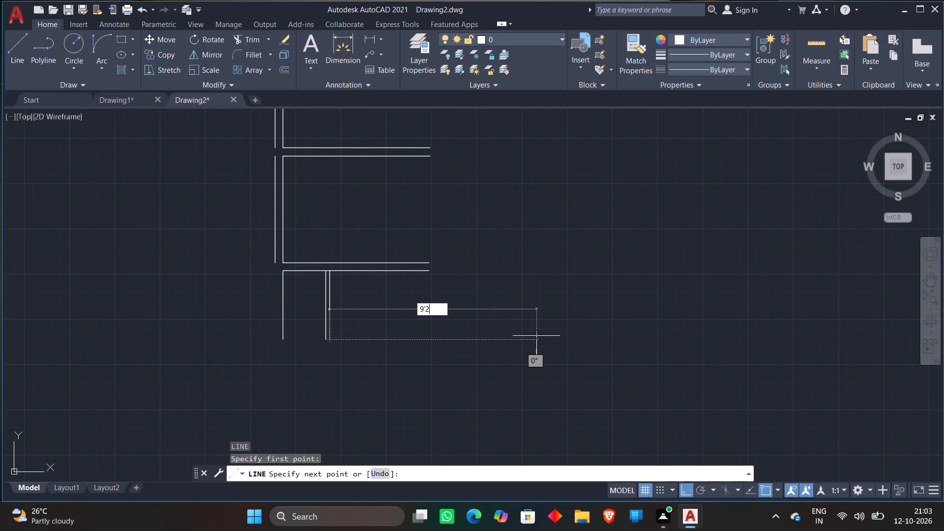
key("shift+quotedbl")
key("Return")
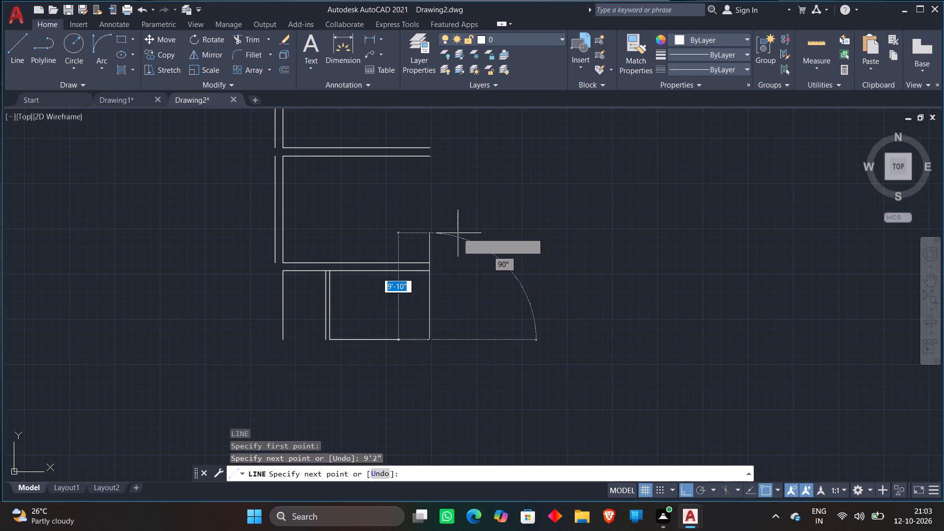
left_click(446, 260)
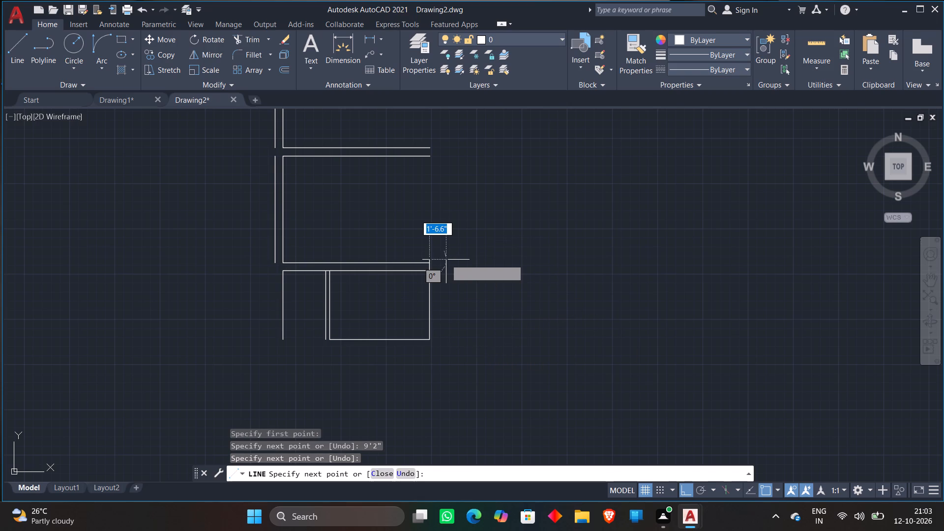
key("Escape")
Extend the two horizontal wall lines above the bottom room east to meet the new vertical line.
scroll(491, 248, "up", 3)
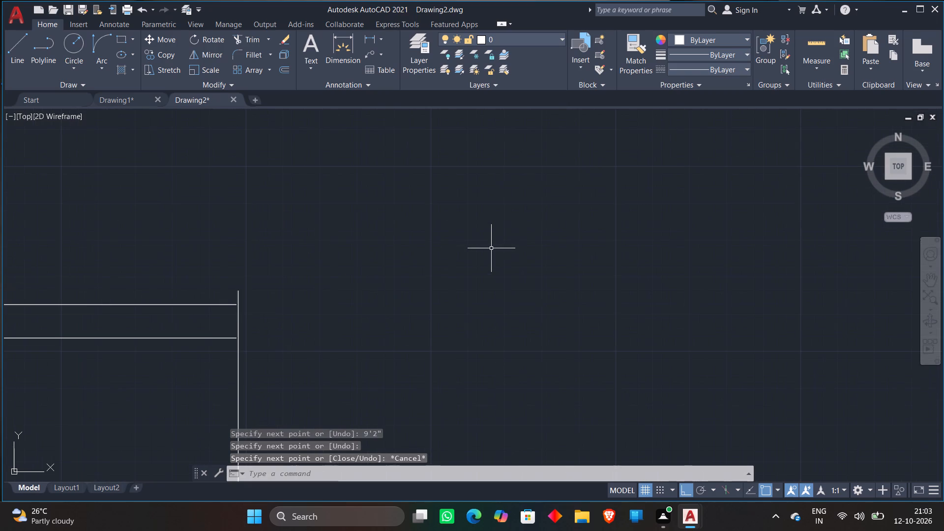
scroll(438, 252, "down", 1)
type("EX")
key("space")
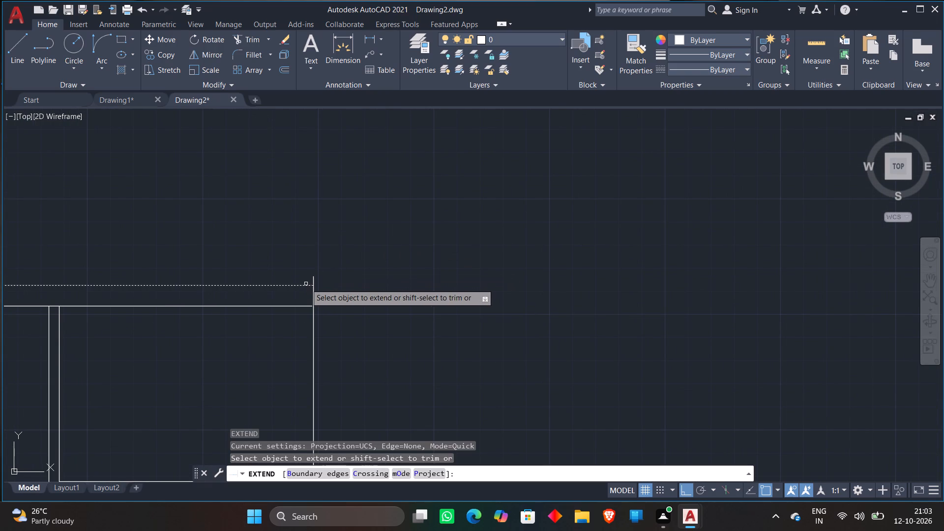
left_click(306, 284)
left_click(307, 305)
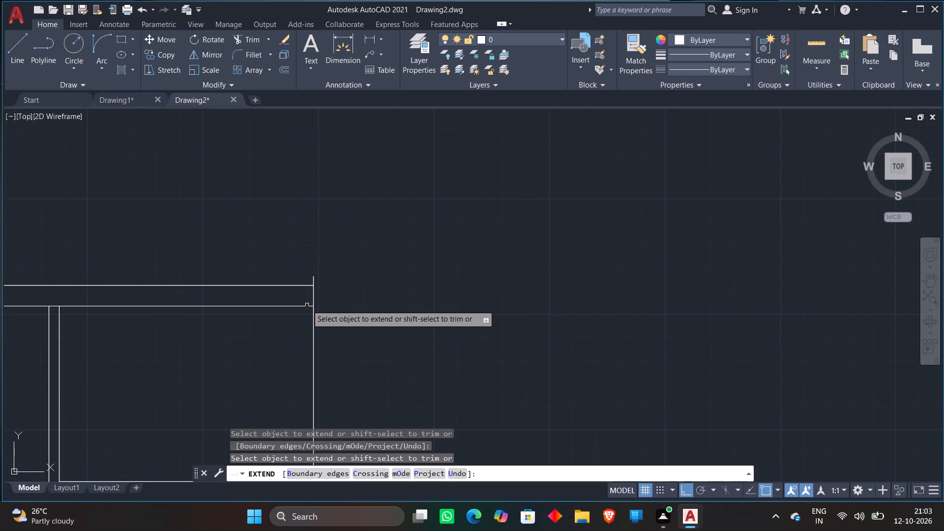
key("Escape")
Trim the east vertical line's overshoot above the double wall and its piece between the two horizontal wall lines.
type("TR")
key("space")
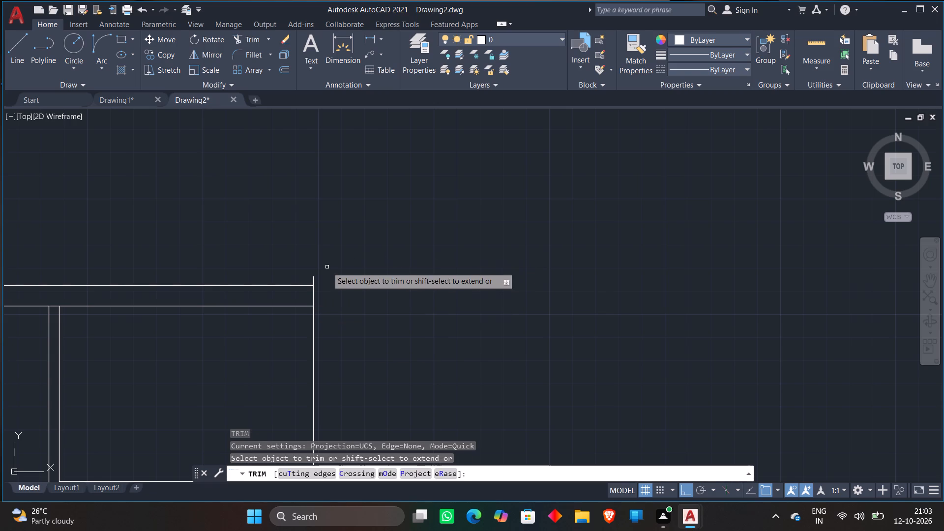
left_click(312, 281)
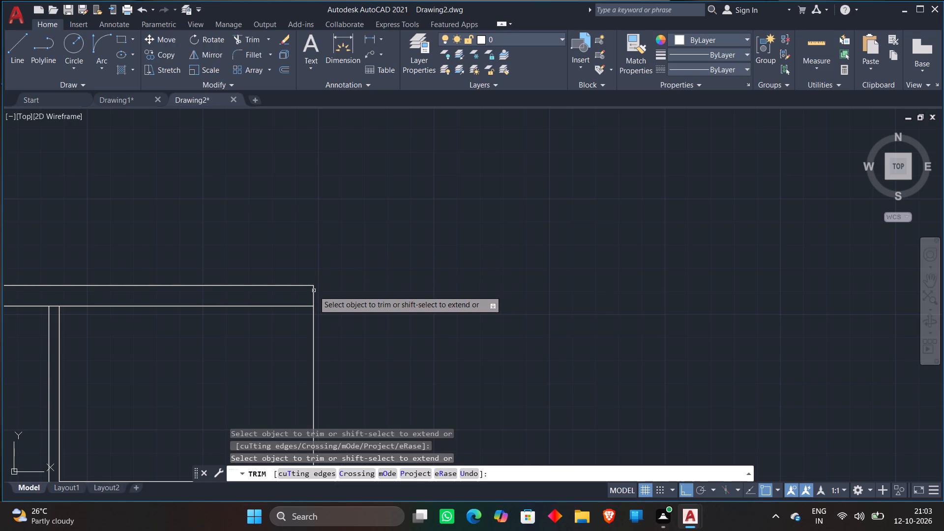
left_click(314, 291)
key("Escape")
scroll(401, 242, "down", 3)
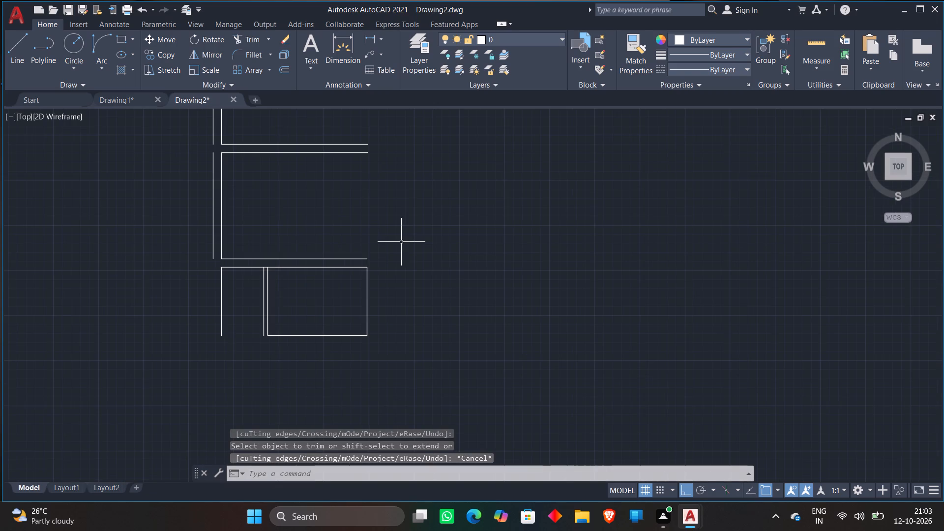
Offset the bottom room's south line 9" to the south and its east line 9" to the east.
key("o")
key("Return")
type("9\"")
key("Return")
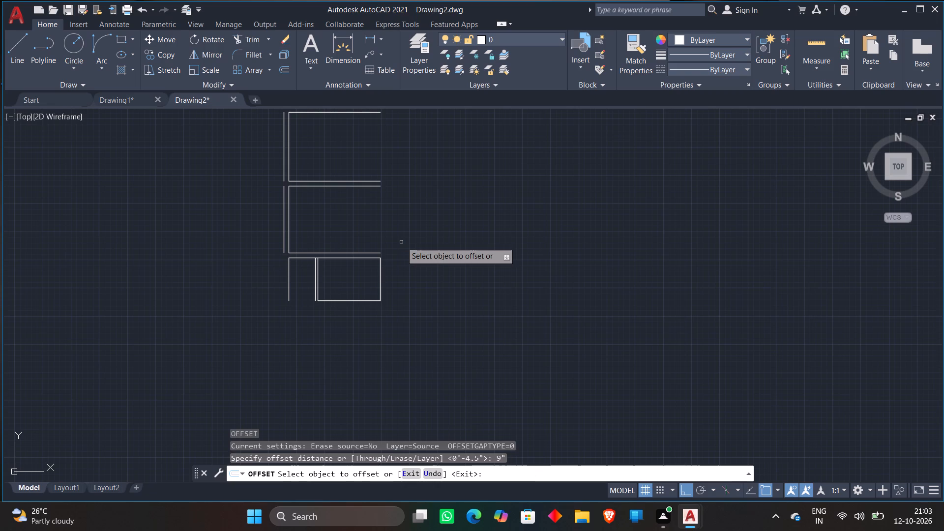
scroll(312, 300, "up", 1)
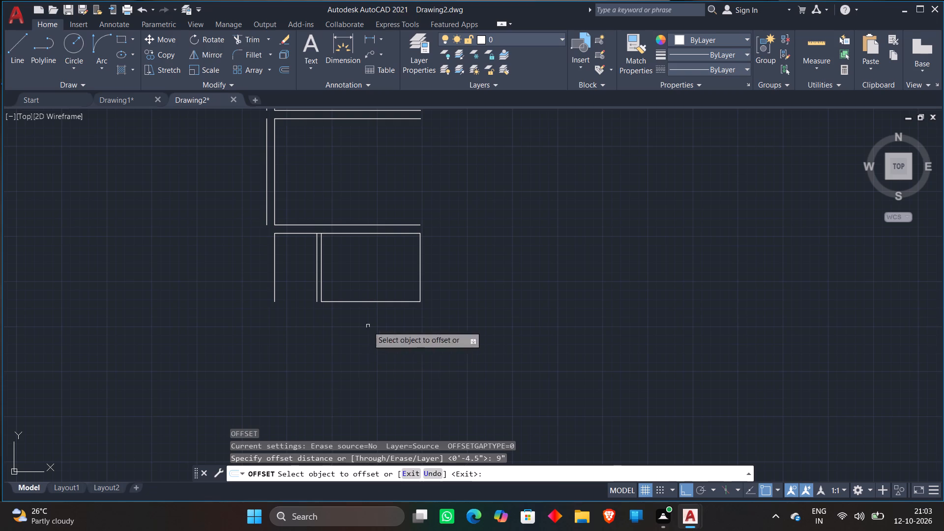
left_click(356, 302)
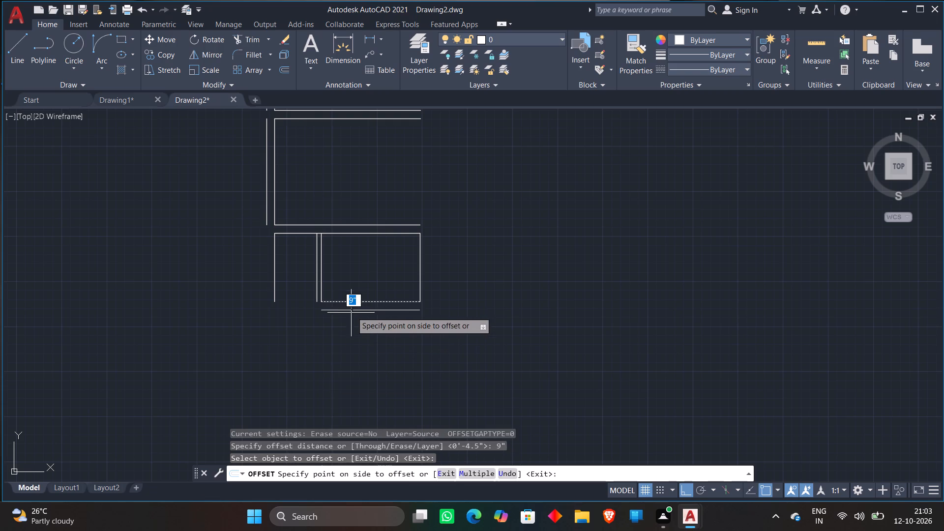
left_click(346, 329)
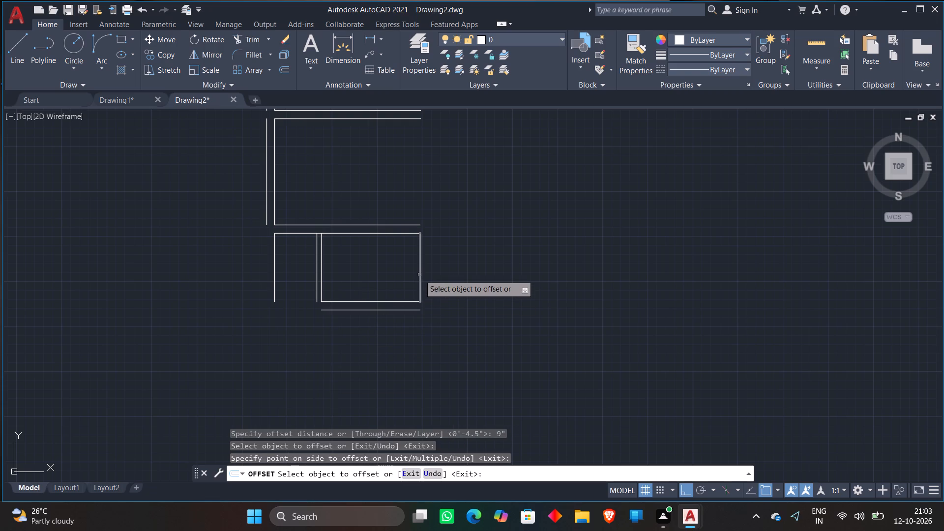
left_click(419, 275)
left_click(460, 266)
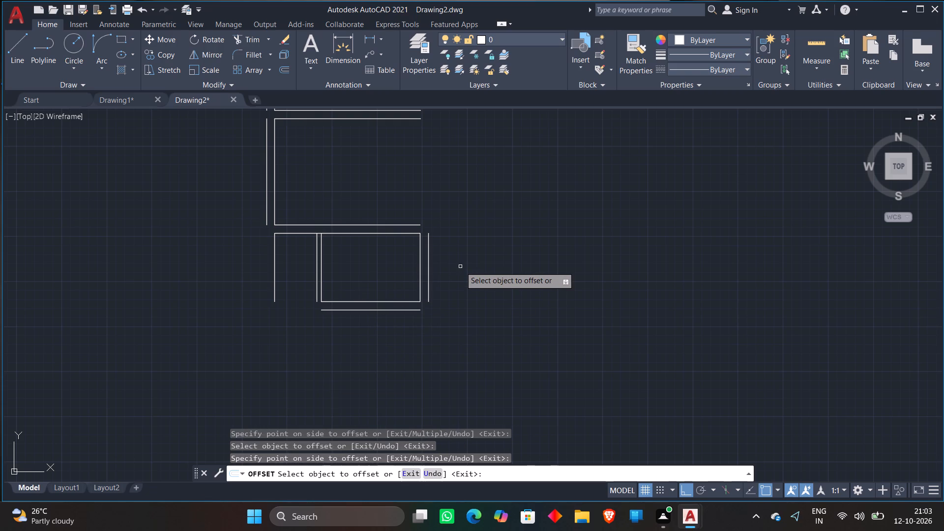
key("Escape")
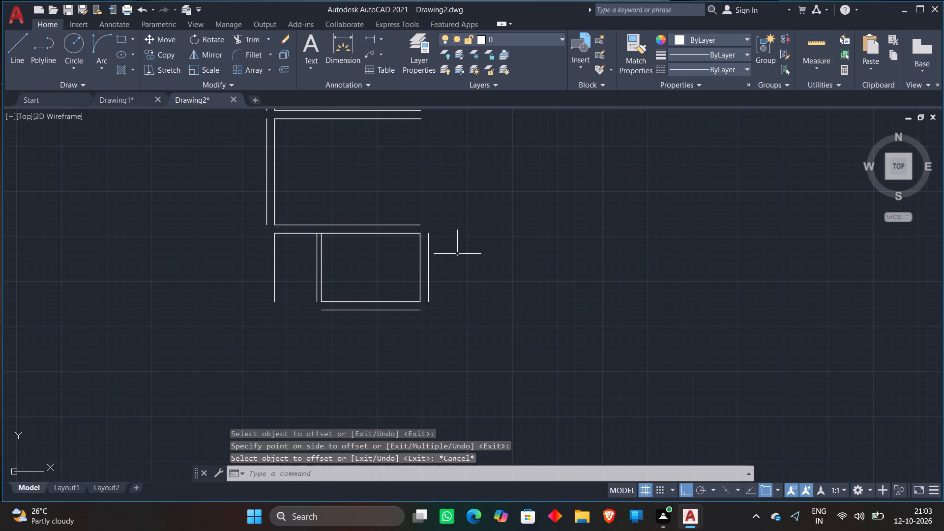
Extend the bottom room's inner east line north to the upper line of the double wall.
type("EX")
key("space")
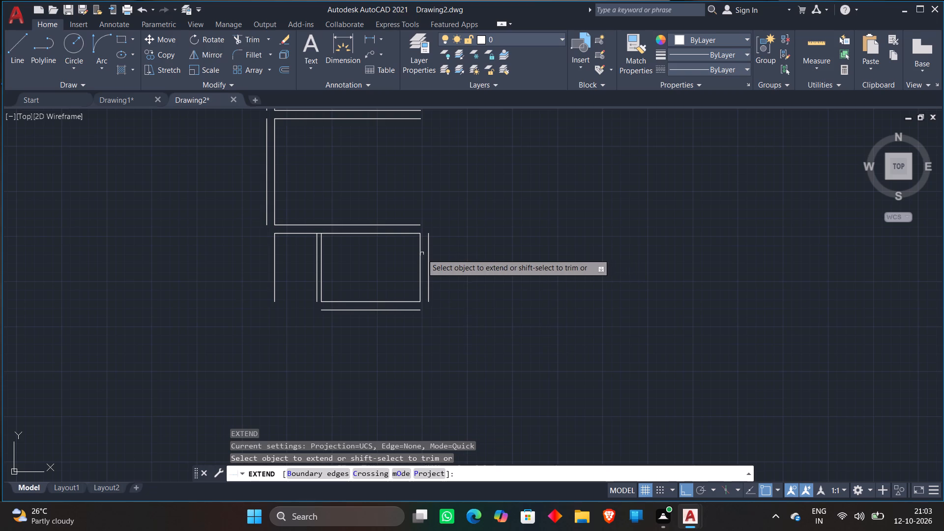
left_click(422, 244)
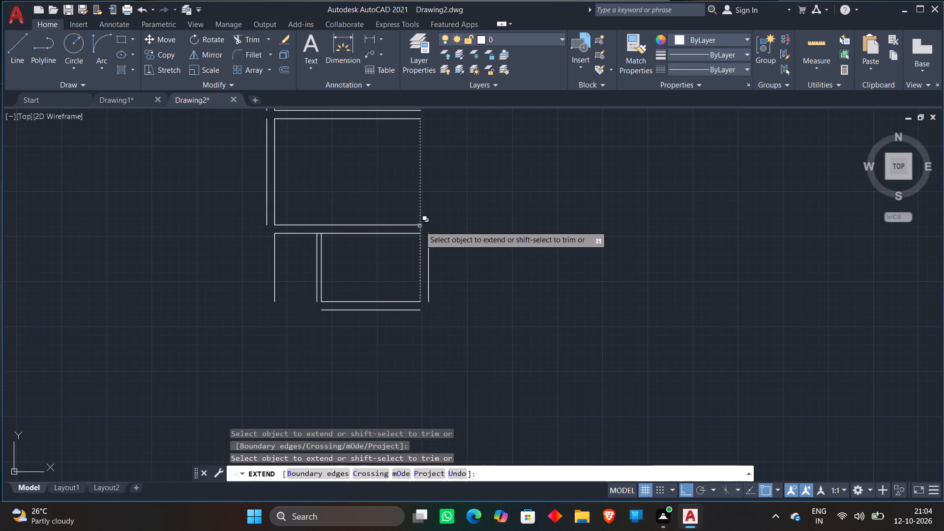
key("Escape")
Draw a line north from the outer east wall line's upper end to just past the double wall.
key("l")
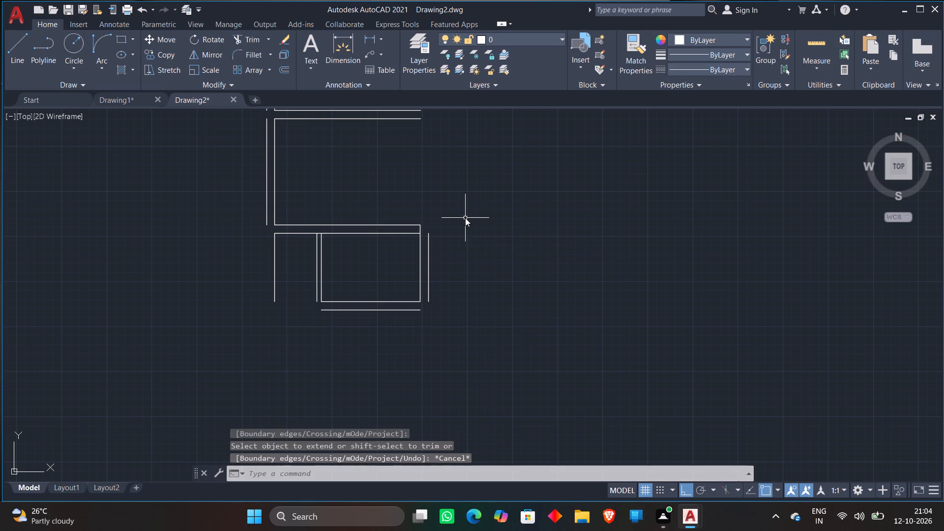
key("Return")
left_click(434, 234)
left_click(436, 203)
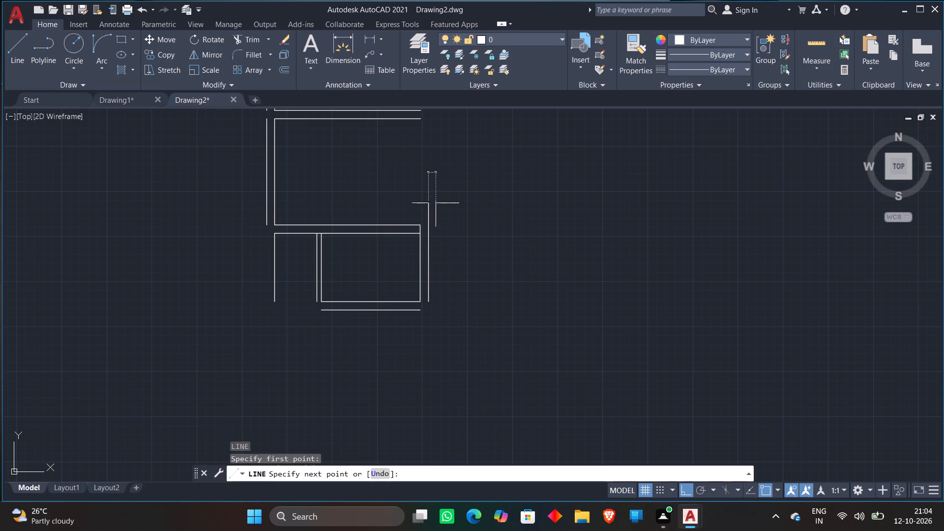
key("Escape")
Close the northeast corner by extending the upper wall line east to the outer vertical line and trimming the vertical's overshoot.
key("e")
type("X")
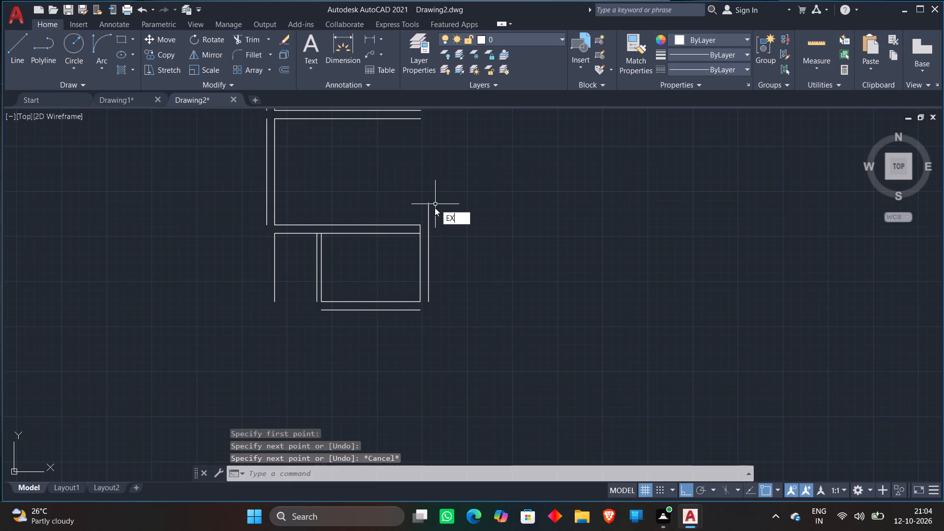
key("space")
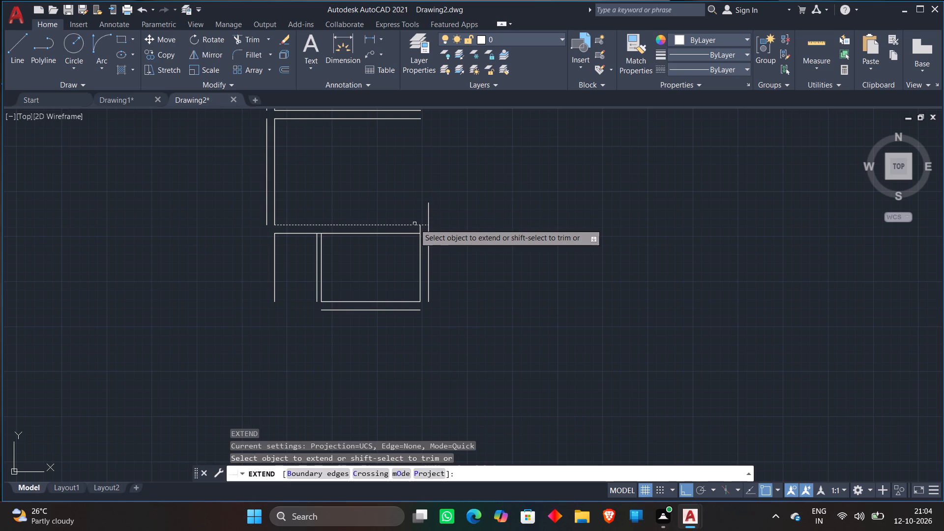
left_click(414, 224)
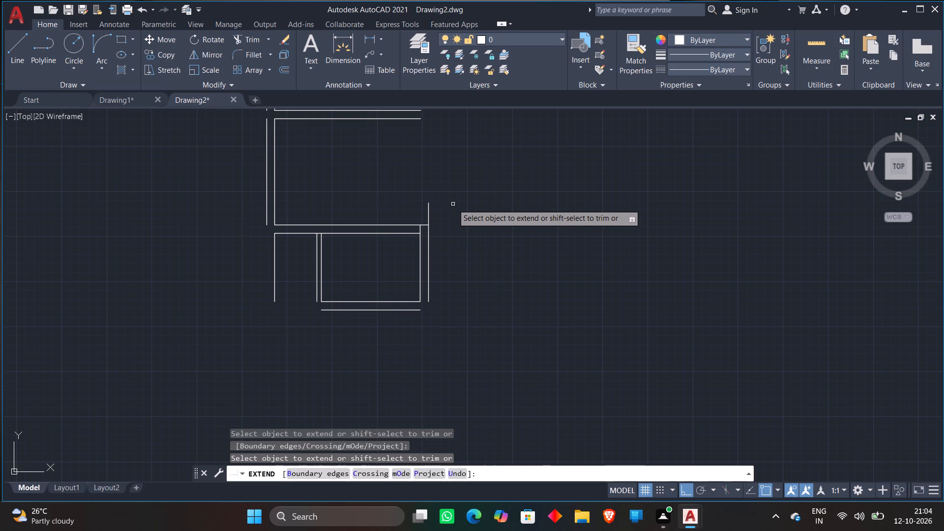
key("Escape")
type("TR")
key("space")
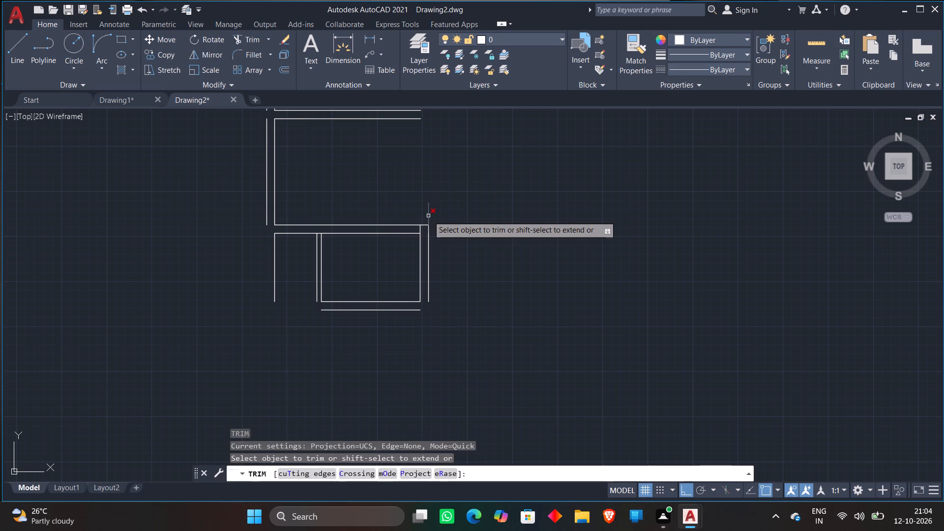
left_click(429, 216)
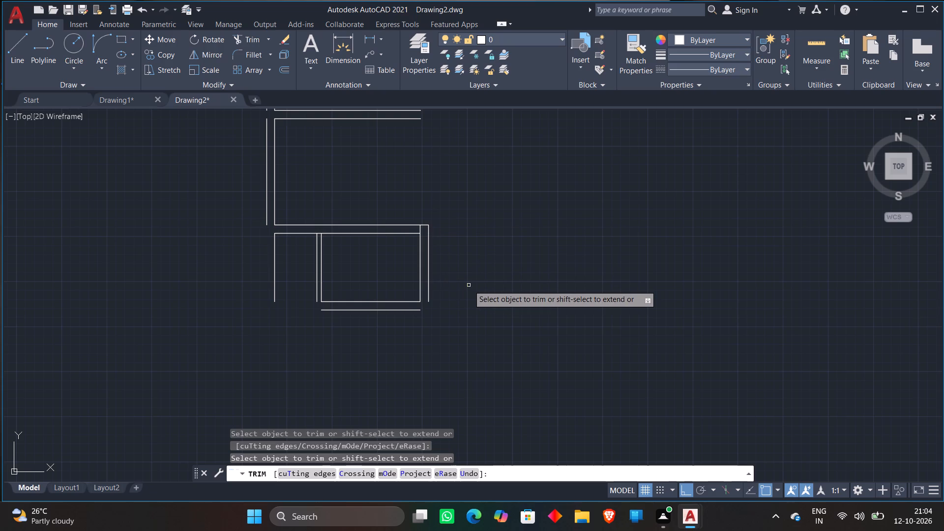
key("Escape")
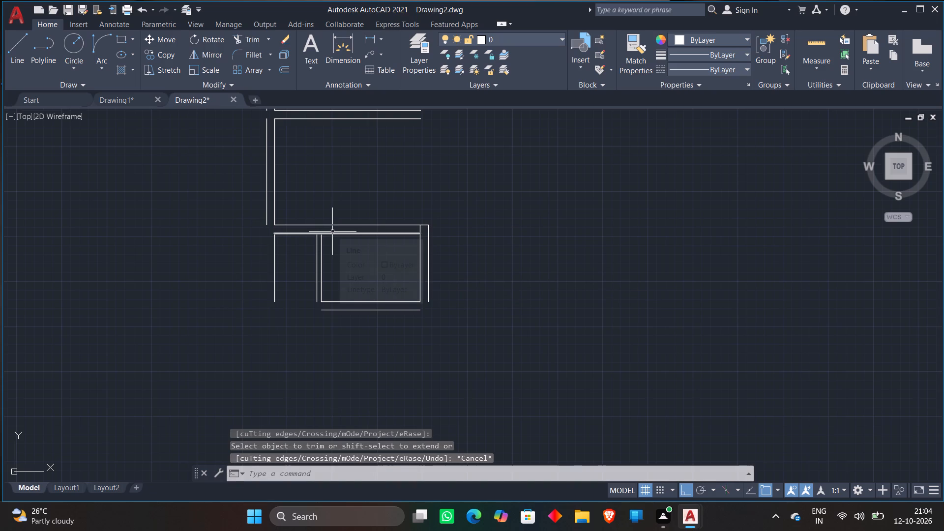
Draw a line south from the outer west wall line's lower end to just past the bottom room's outer south line.
scroll(332, 232, "up", 1)
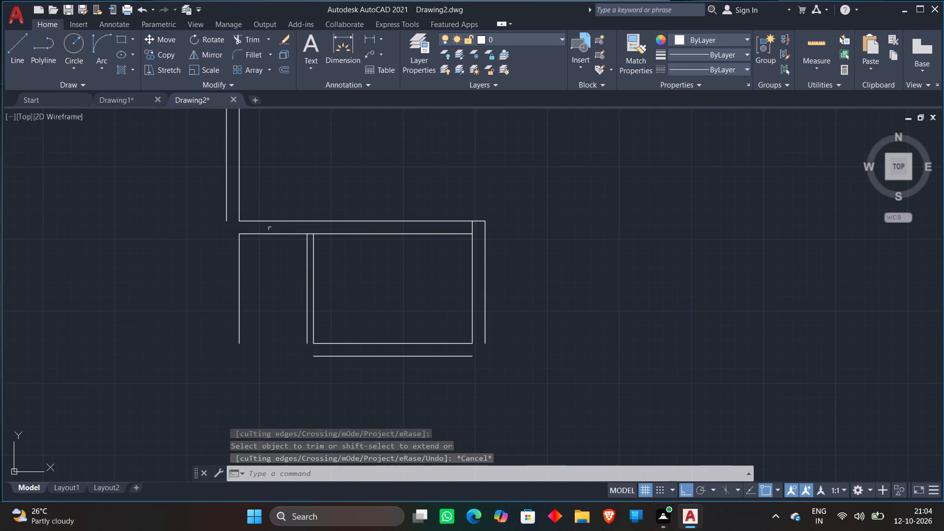
scroll(171, 251, "down", 1)
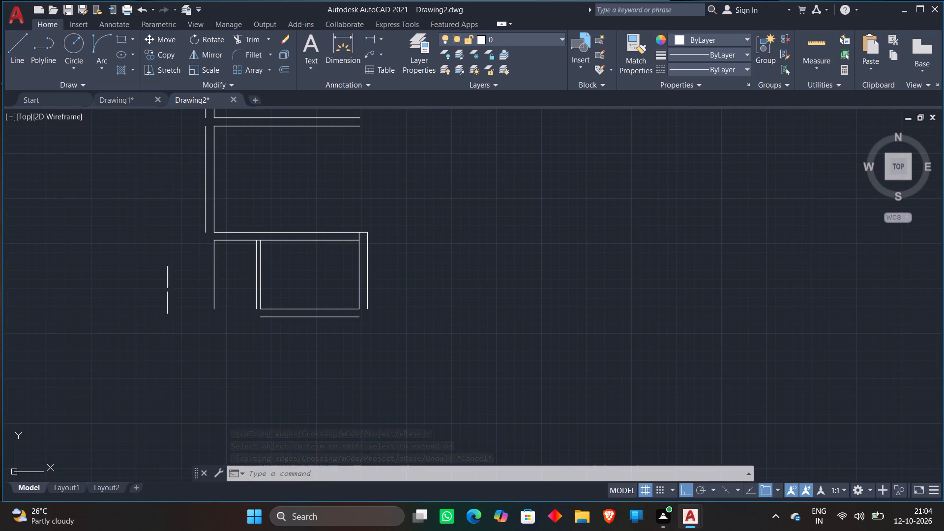
key("l")
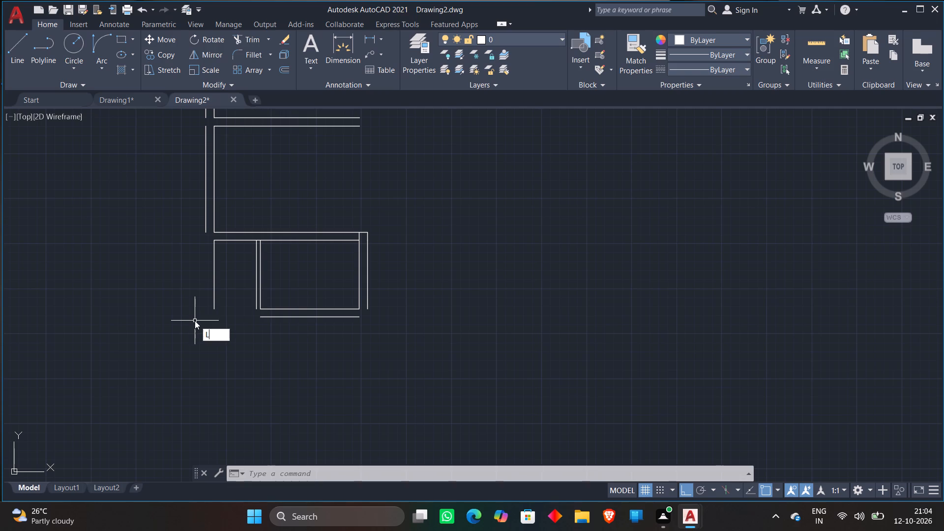
key("Return")
left_click(205, 232)
left_click(195, 343)
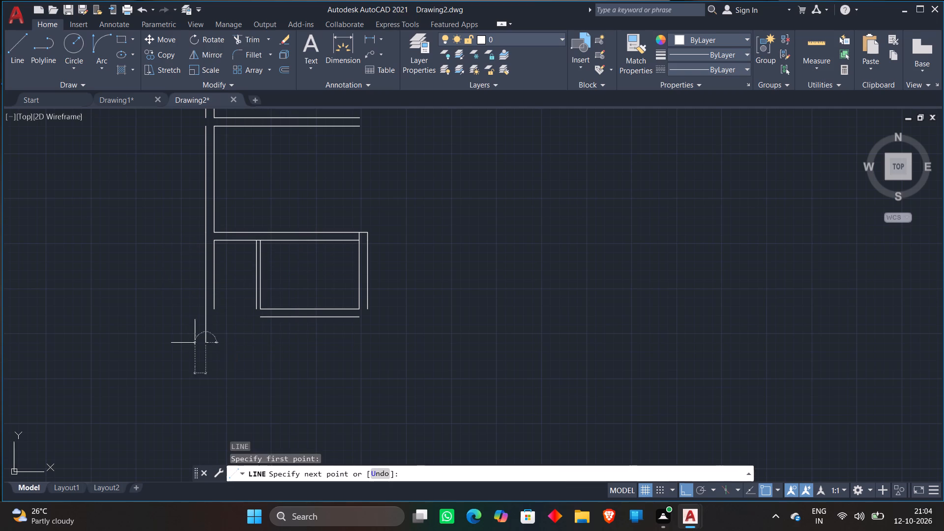
key("Escape")
Extend the inner south line west to the inner west wall line and the outer south line to the outer west line.
type("EX")
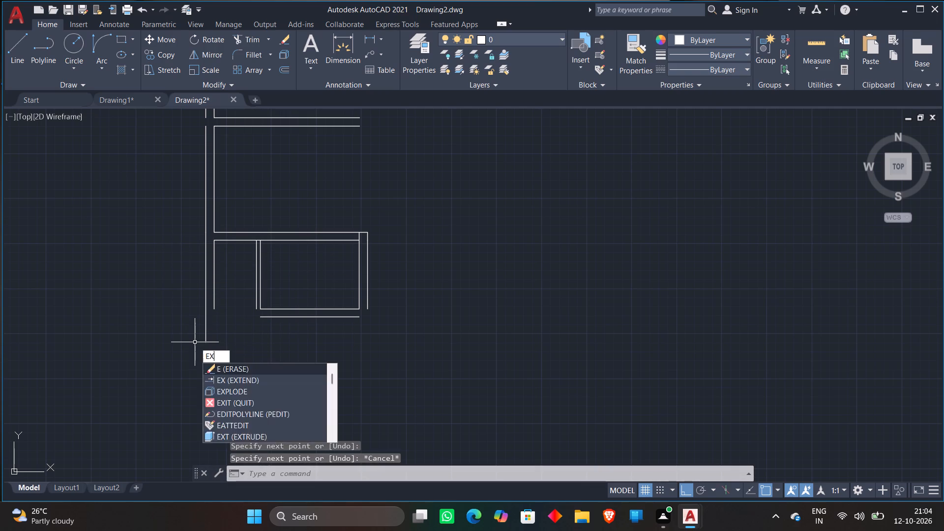
key("space")
left_click(264, 309)
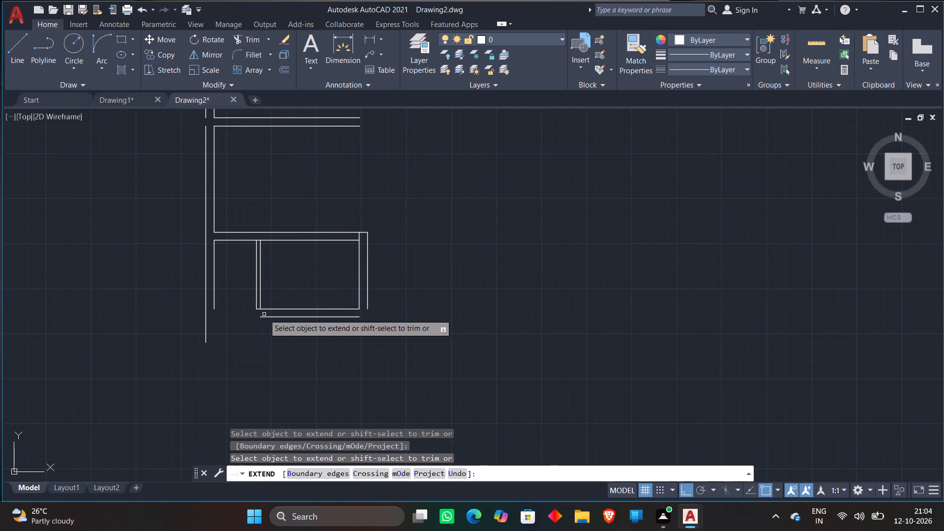
left_click(264, 310)
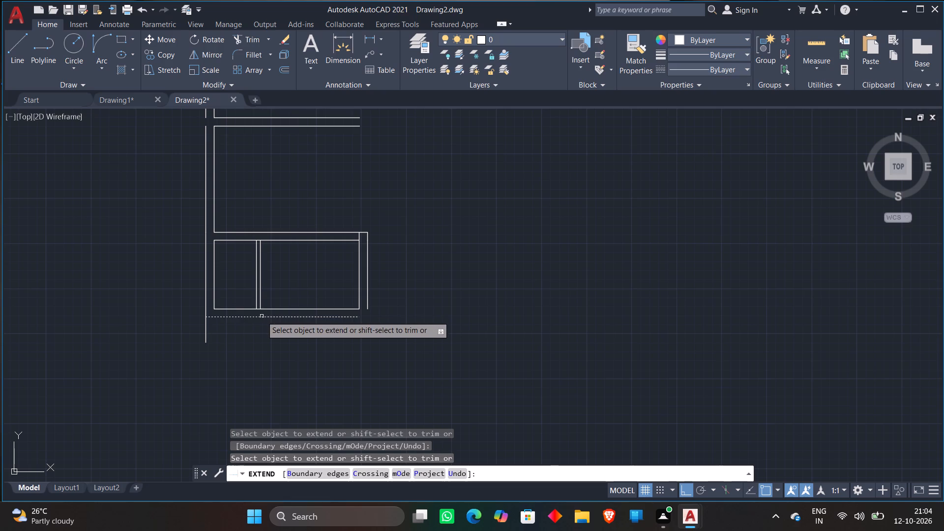
left_click(262, 316)
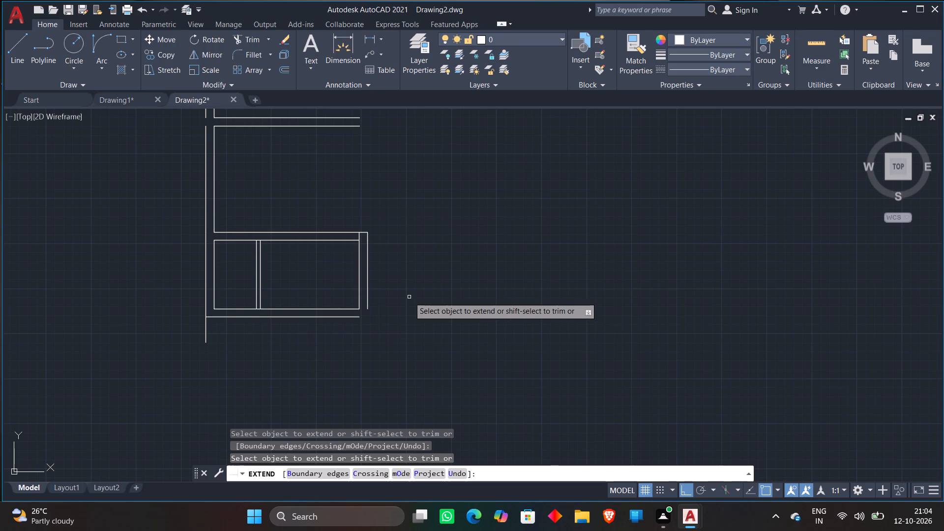
key("Escape")
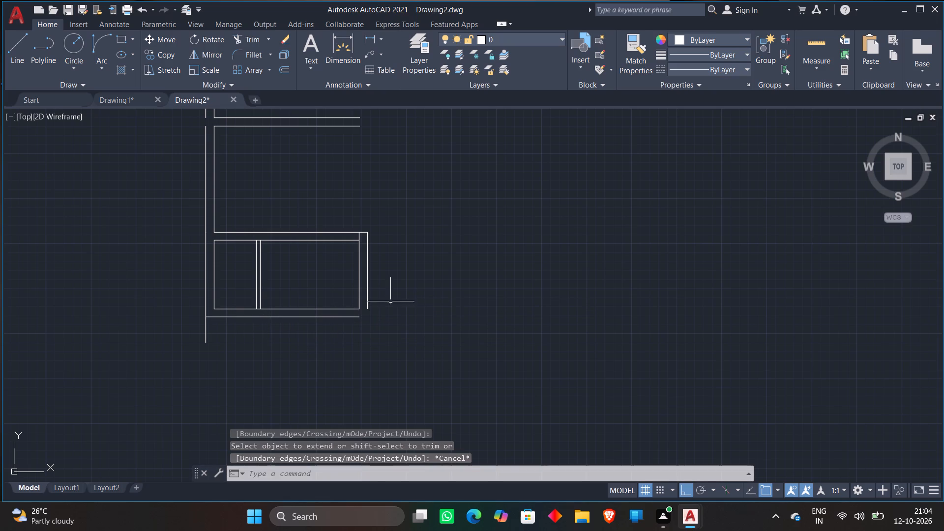
Trim the room's top and bottom horizontal lines between the two partition lines.
scroll(259, 284, "up", 2)
type("TR")
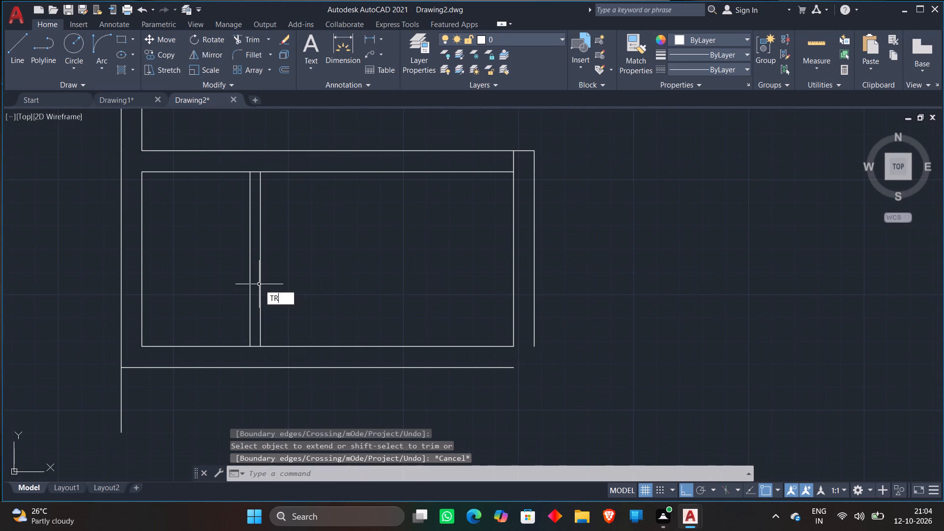
key("space")
left_click(255, 172)
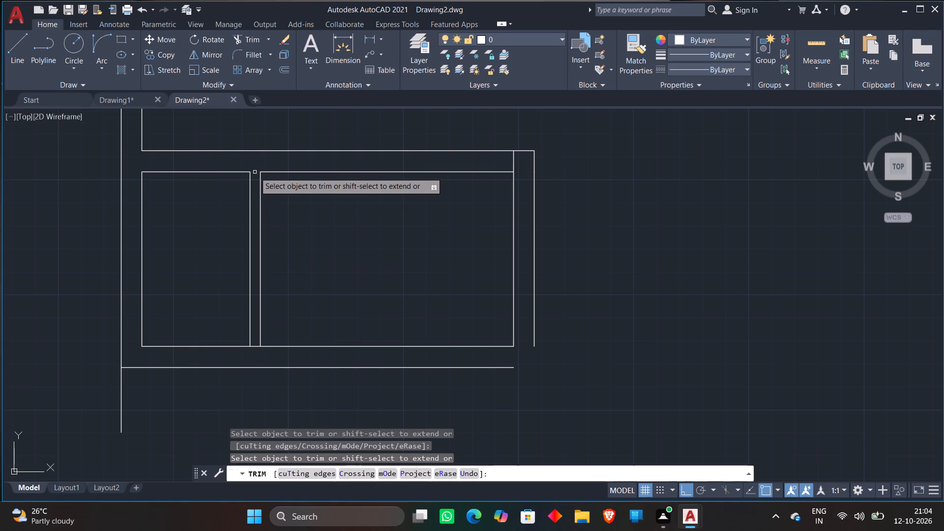
left_click(256, 348)
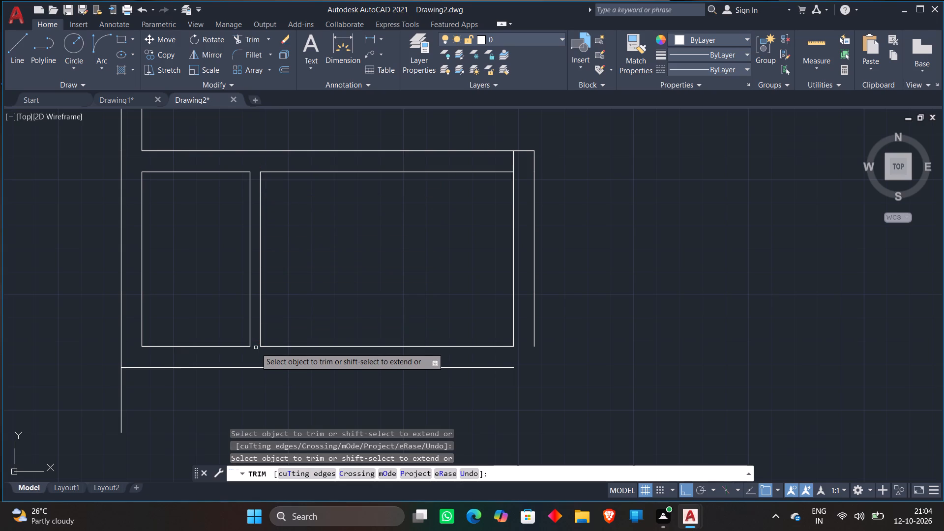
key("Escape")
Extend the west partition line south to the outer south line and the inner south line west across the partition gap.
type("EX")
key("space")
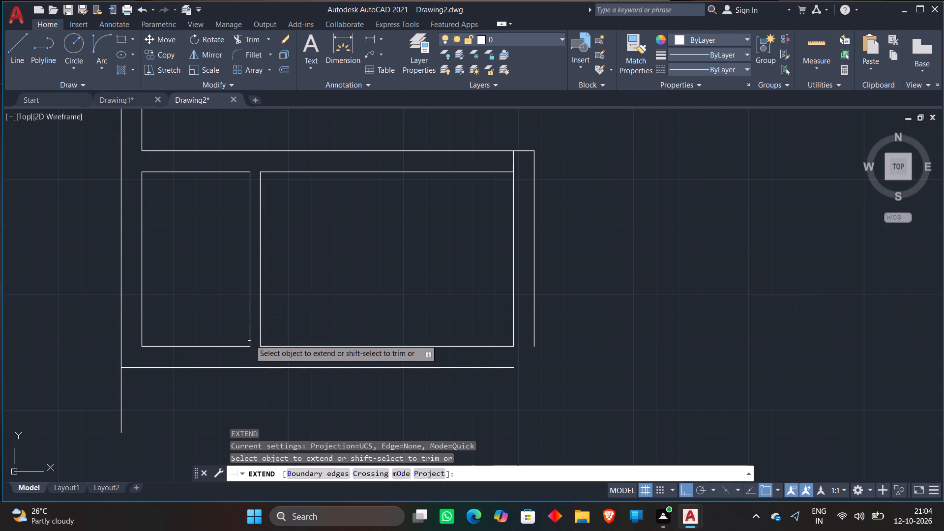
left_click(249, 339)
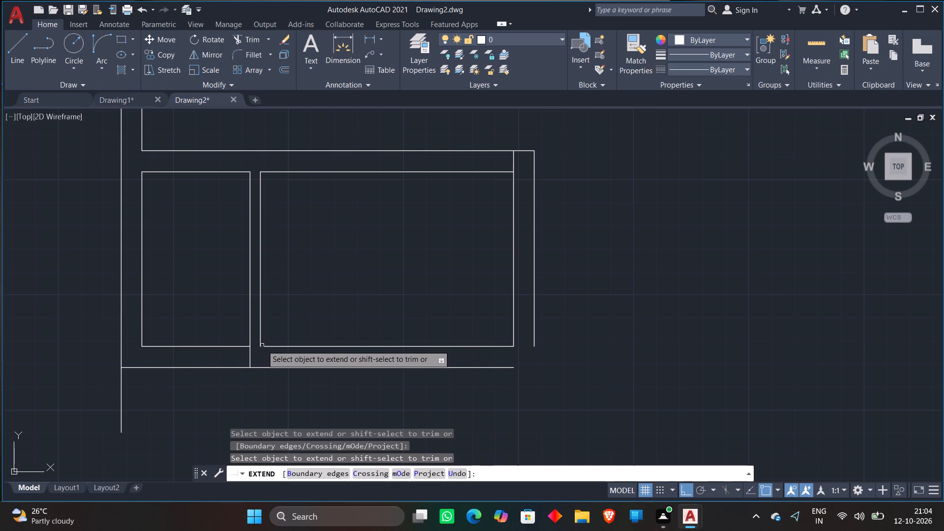
left_click(263, 345)
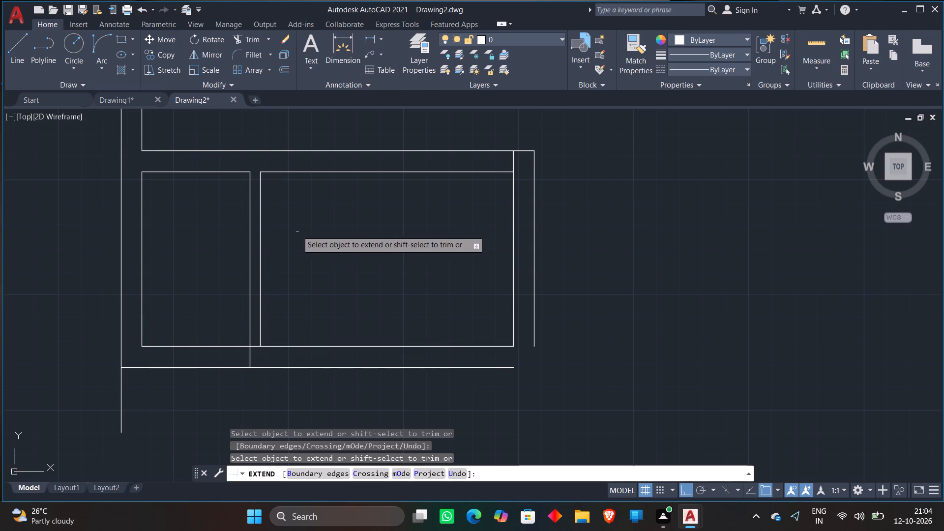
key("Escape")
Draw a short vertical line crossing both lines of the bottom room's upper wall, a little west of the east wall.
scroll(297, 231, "down", 3)
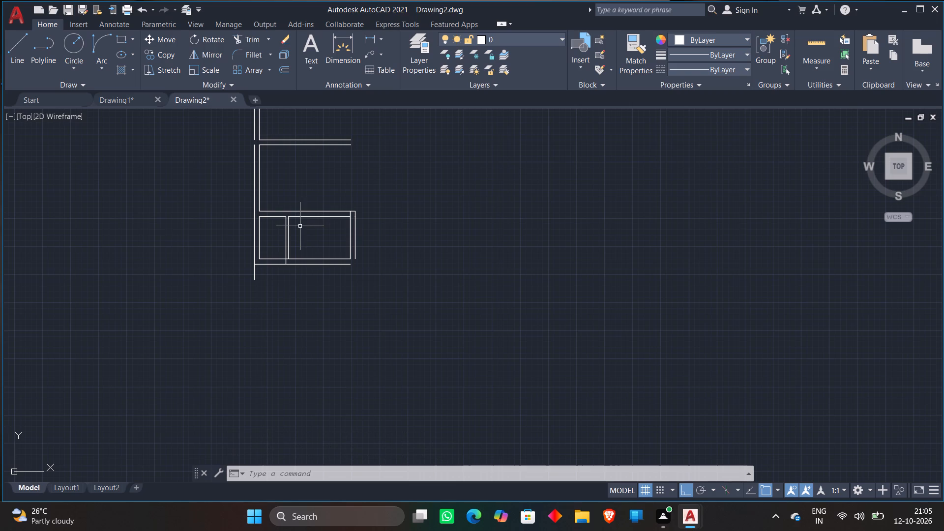
scroll(136, 104, "down", 2)
scroll(307, 209, "up", 2)
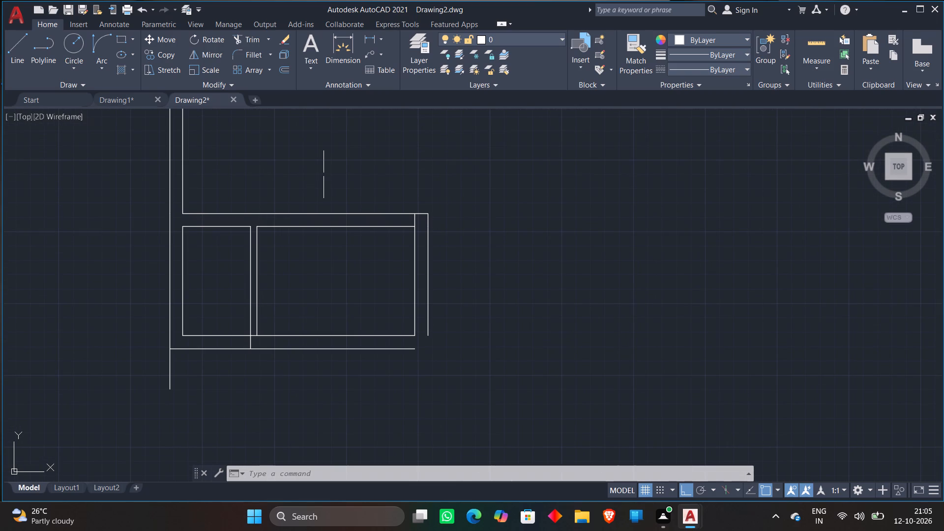
key("l")
key("Return")
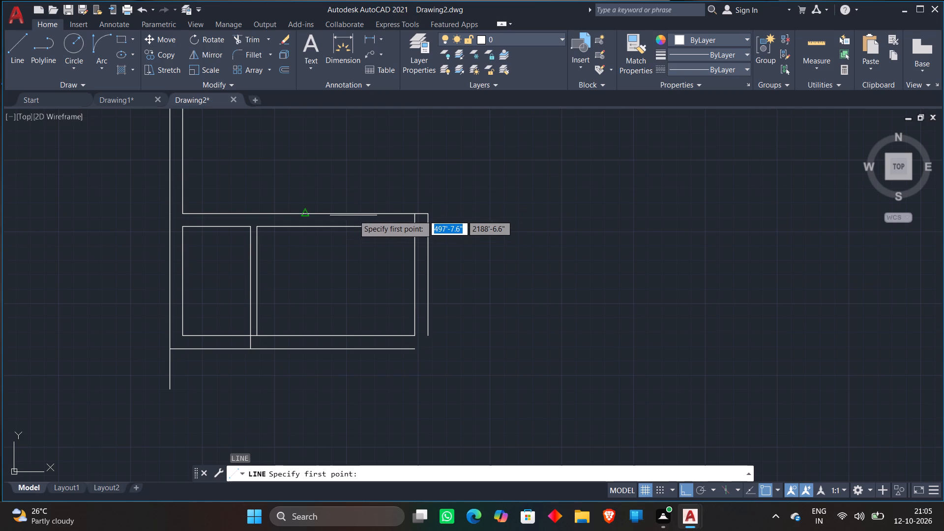
scroll(354, 214, "up", 2)
left_click(383, 181)
left_click(398, 297)
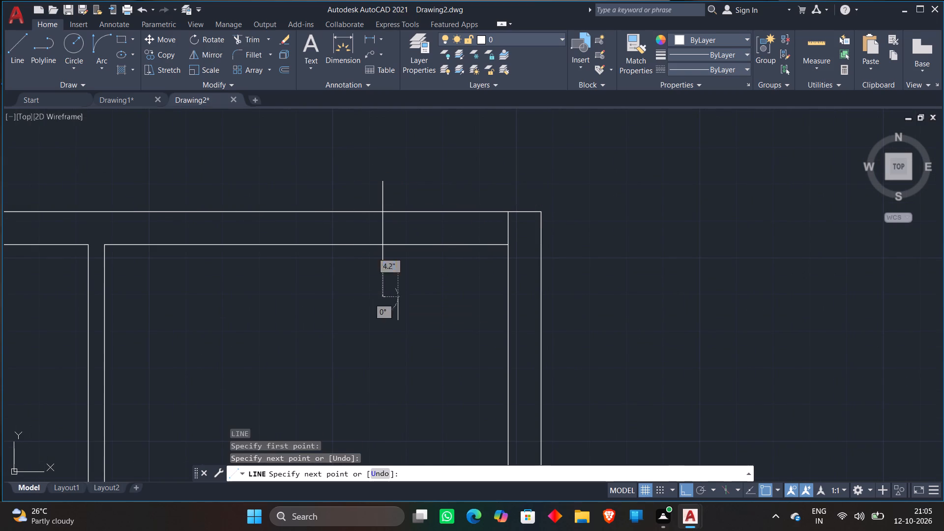
key("Escape")
Trim the crossing line's overhangs and both upper wall lines between it and the east wall to open a gap.
type("TR")
key("space")
left_click(382, 203)
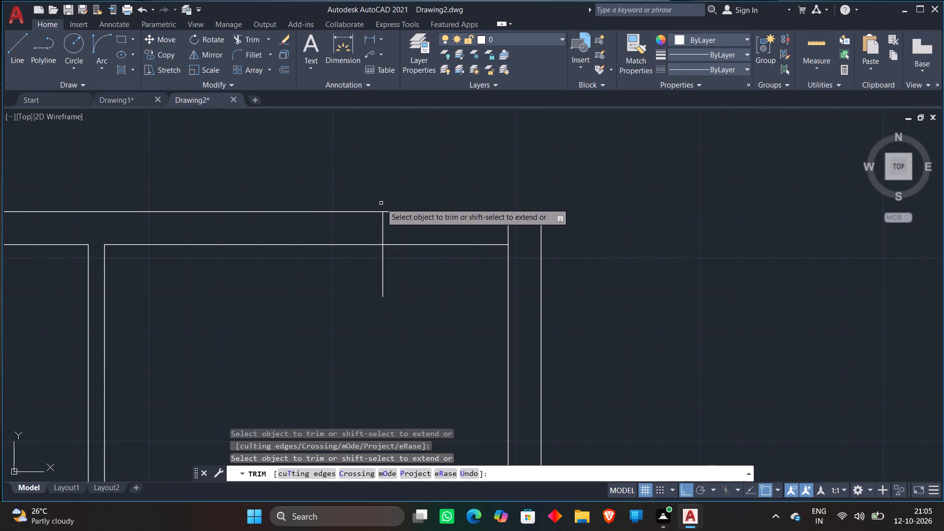
left_click(383, 254)
left_click(434, 185)
left_click(418, 269)
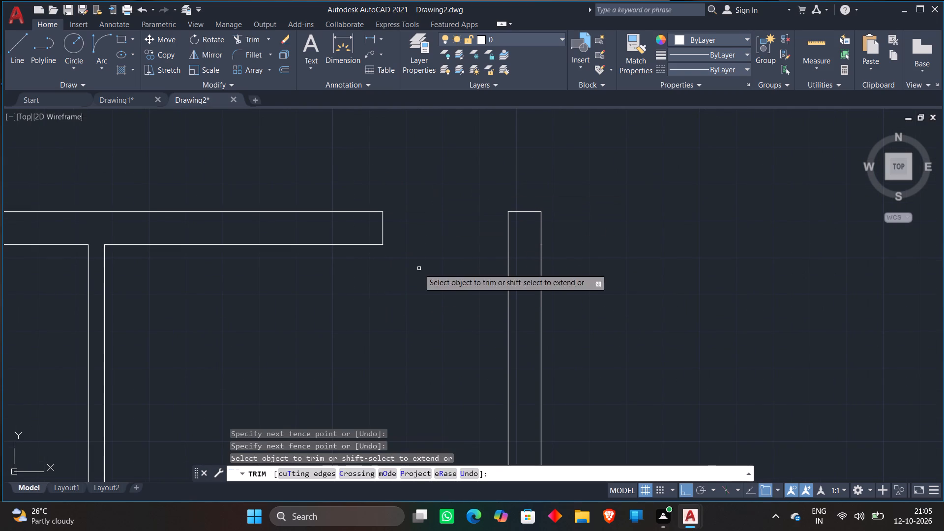
scroll(440, 196, "down", 1)
key("Escape")
Draw a short horizontal line across both partition lines just below the upper wall.
scroll(439, 198, "down", 1)
middle_click_drag(365, 272, 376, 212)
scroll(296, 234, "up", 1)
middle_click_drag(358, 167, 358, 174)
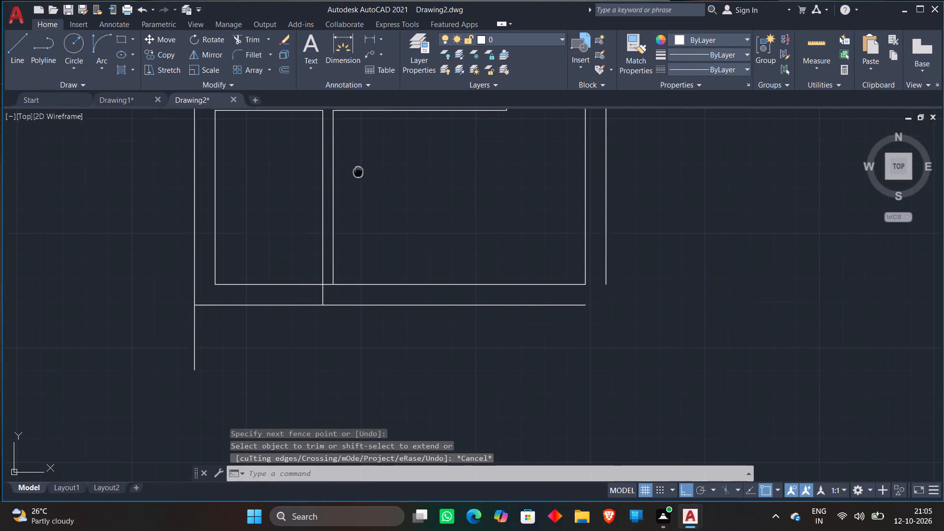
middle_click_drag(358, 174, 362, 207)
key("l")
key("Return")
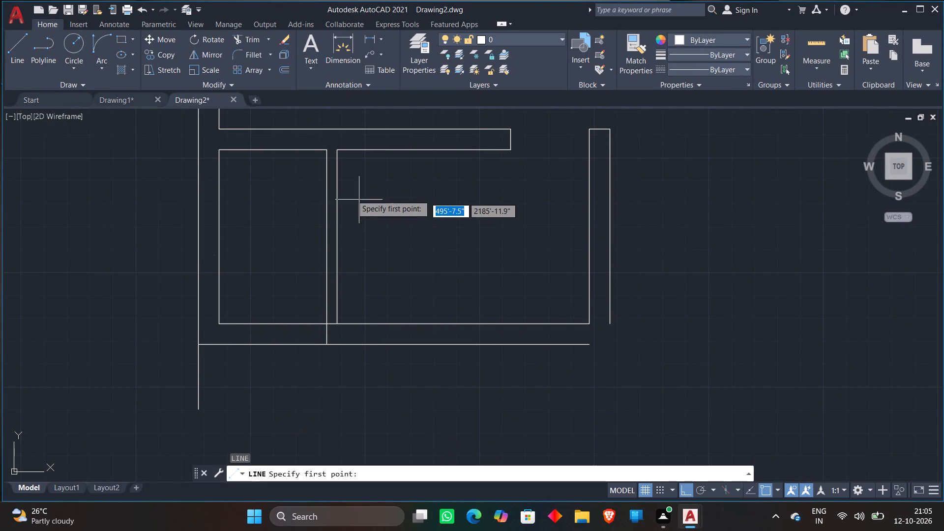
scroll(295, 156, "up", 2)
left_click(342, 153)
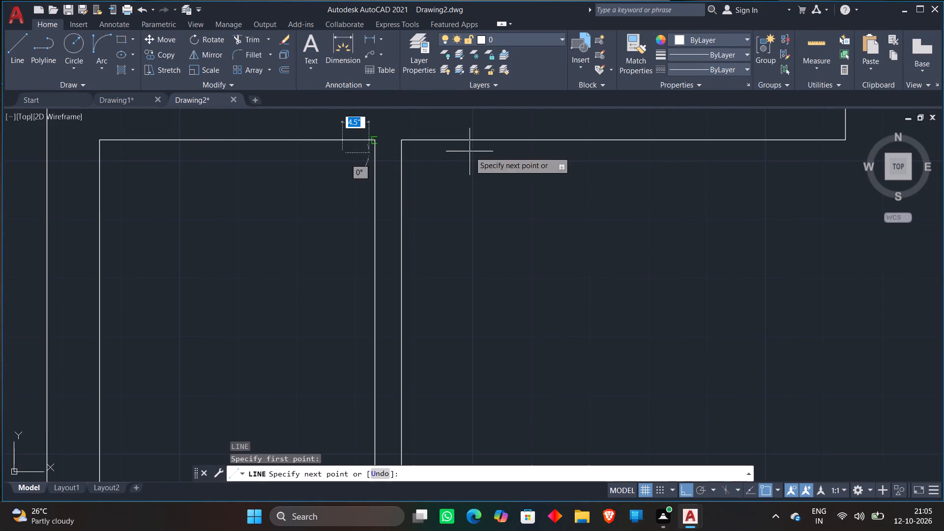
left_click(473, 159)
key("Escape")
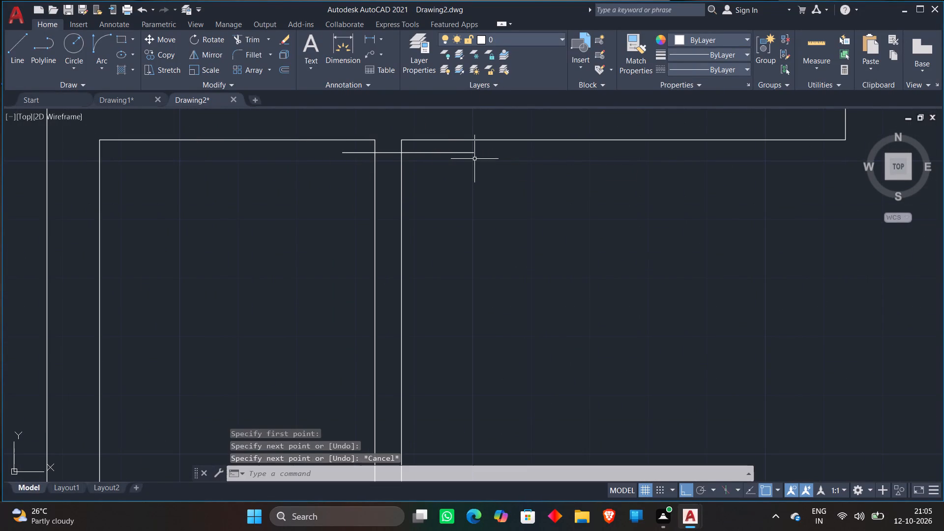
key("Escape")
Draw a second horizontal line across both partition lines, farther south of the first.
key("l")
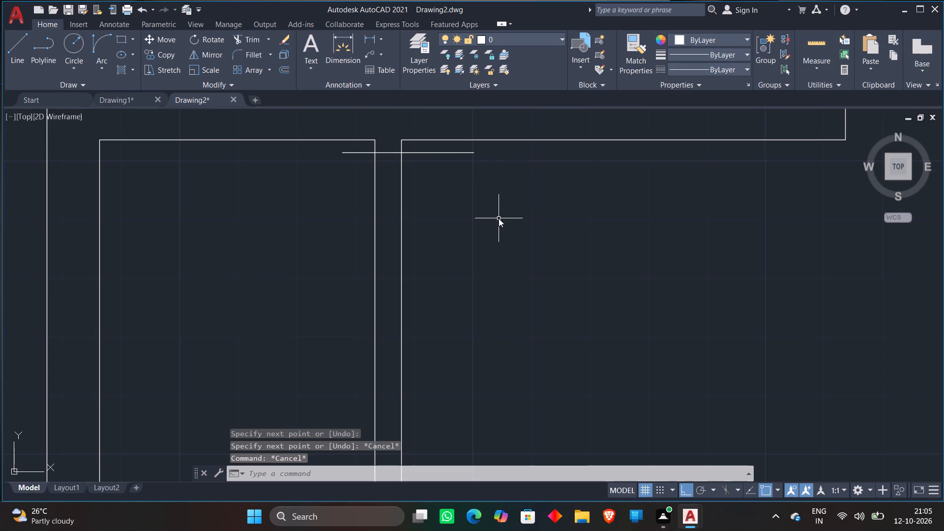
key("Return")
left_click(336, 274)
left_click(527, 274)
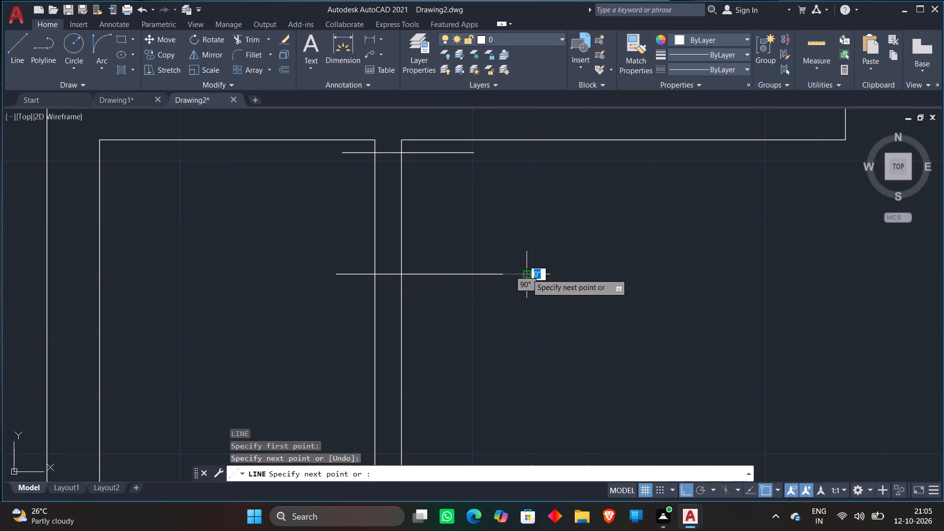
key("Escape")
Trim the overhangs of both cross lines and the partition lines between them to open a doorway.
type("TR")
key("space")
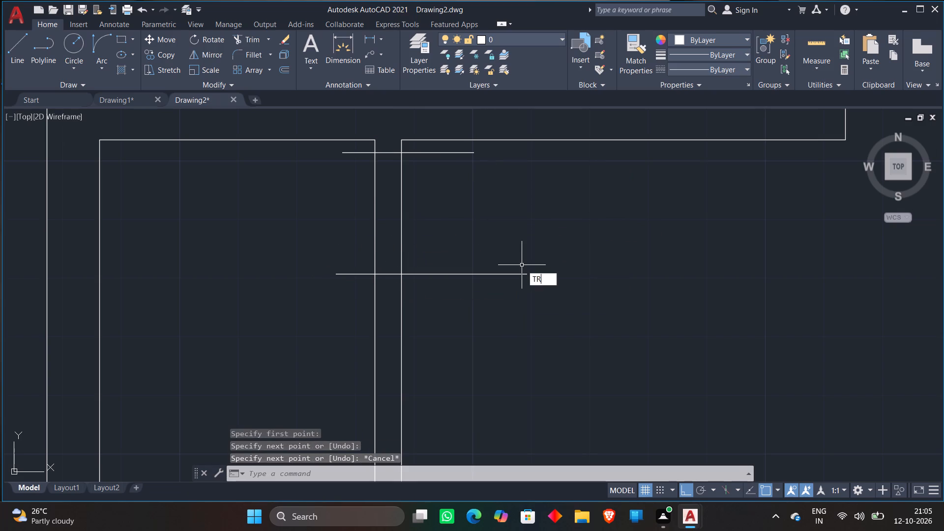
left_click(362, 152)
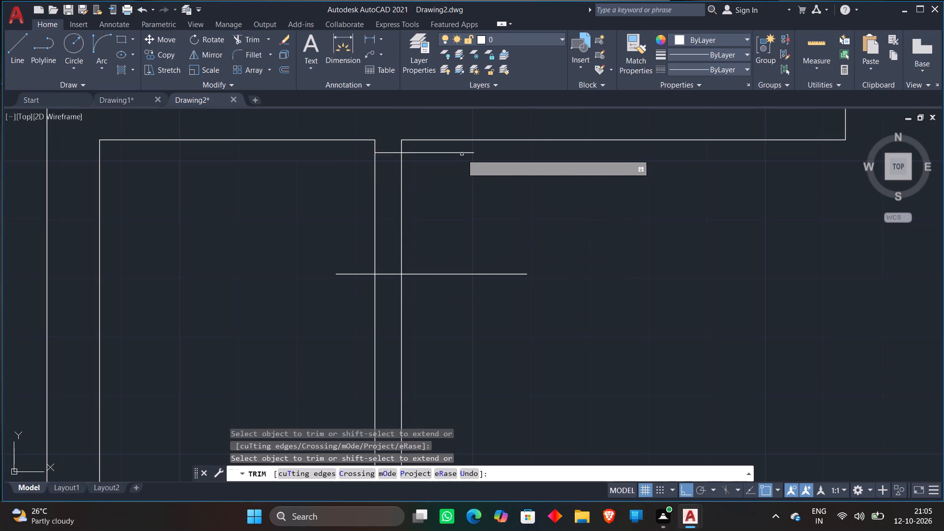
left_click(455, 152)
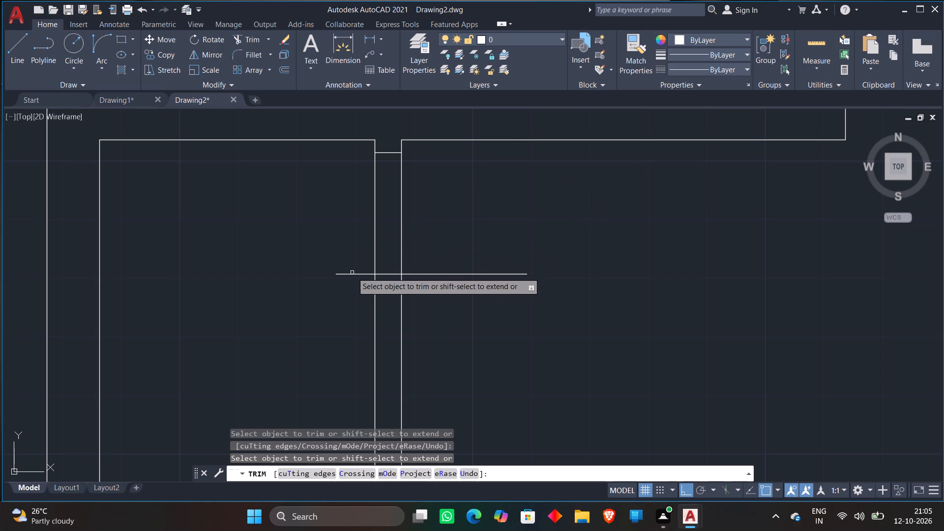
left_click(353, 275)
left_click(447, 275)
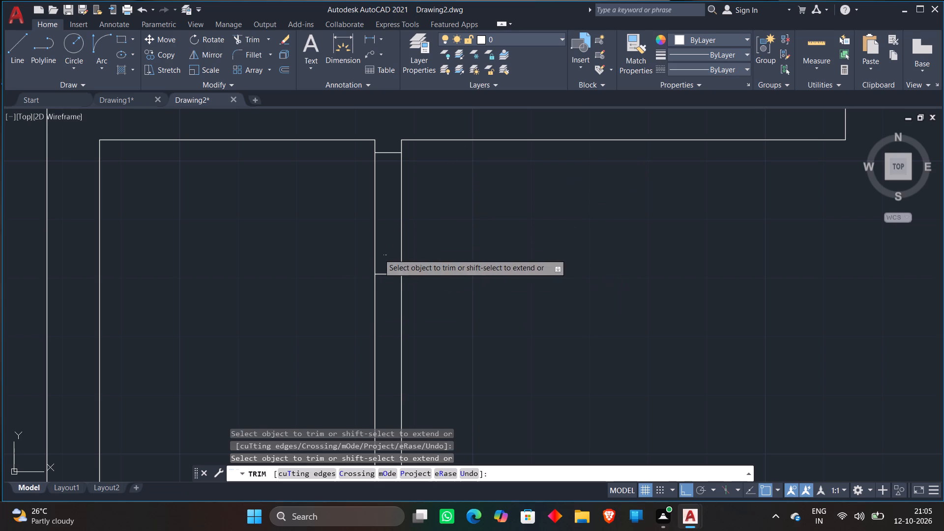
left_click(329, 252)
left_click(482, 233)
key("Escape")
Draw a short horizontal line across the remaining partition, a little south of its closed upper end.
scroll(485, 218, "down", 3)
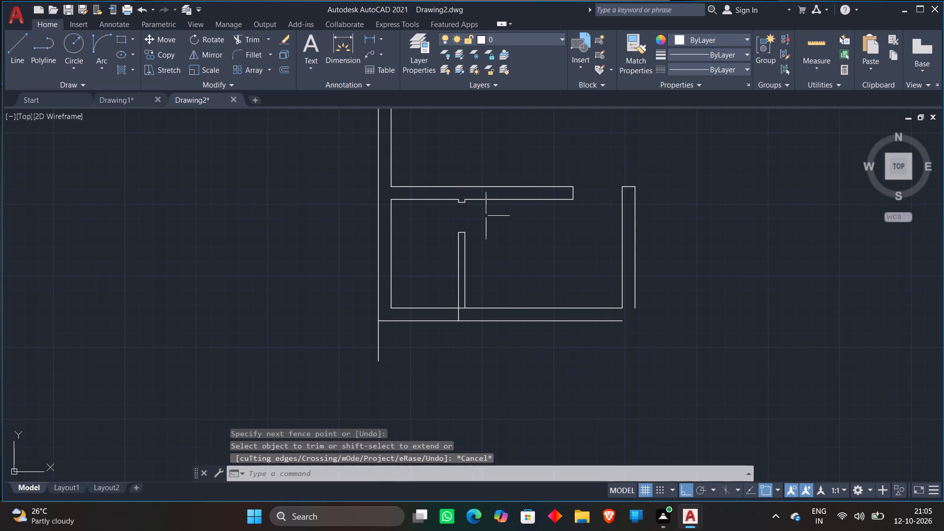
middle_click_drag(485, 270, 474, 236)
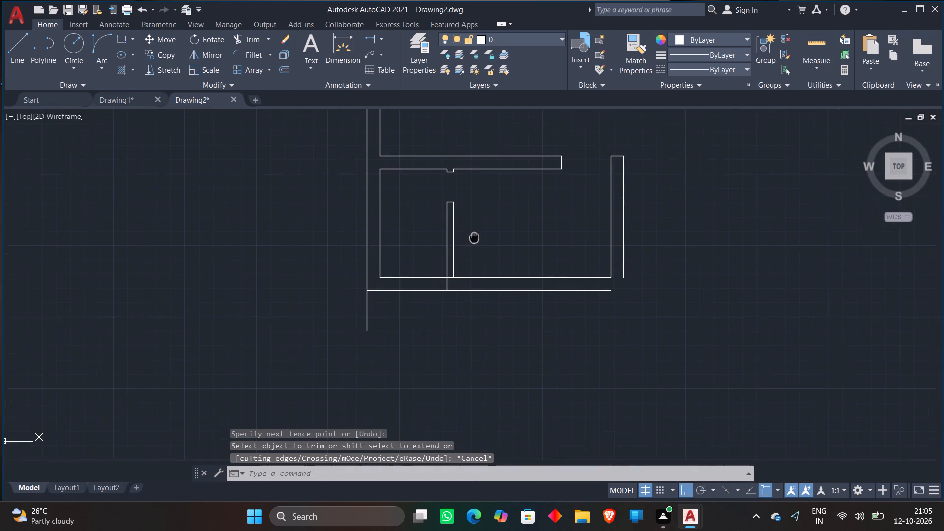
middle_click_drag(474, 236, 471, 210)
scroll(456, 253, "up", 2)
scroll(473, 198, "down", 1)
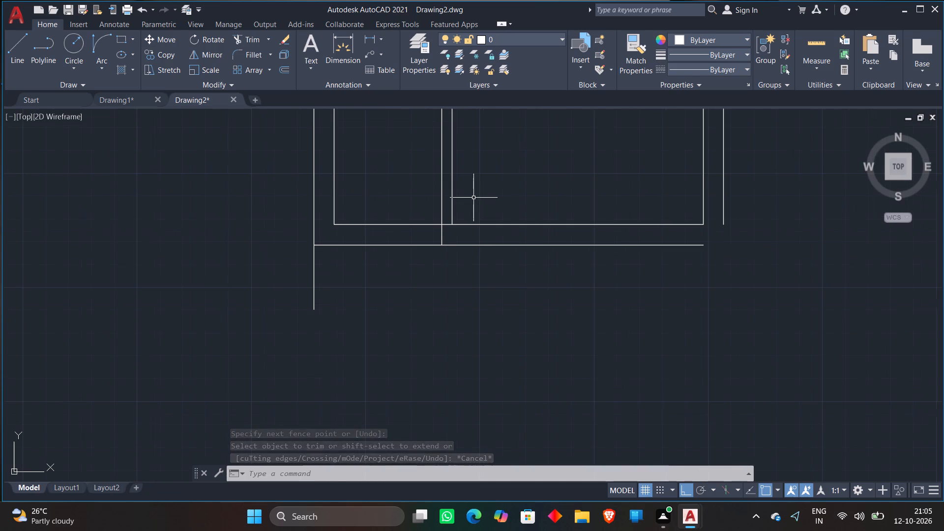
middle_click_drag(473, 186, 462, 237)
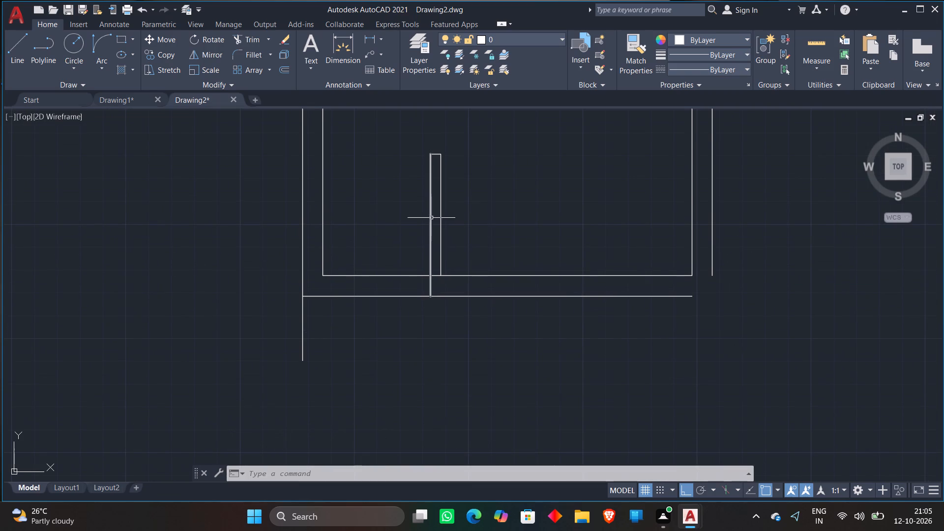
key("l")
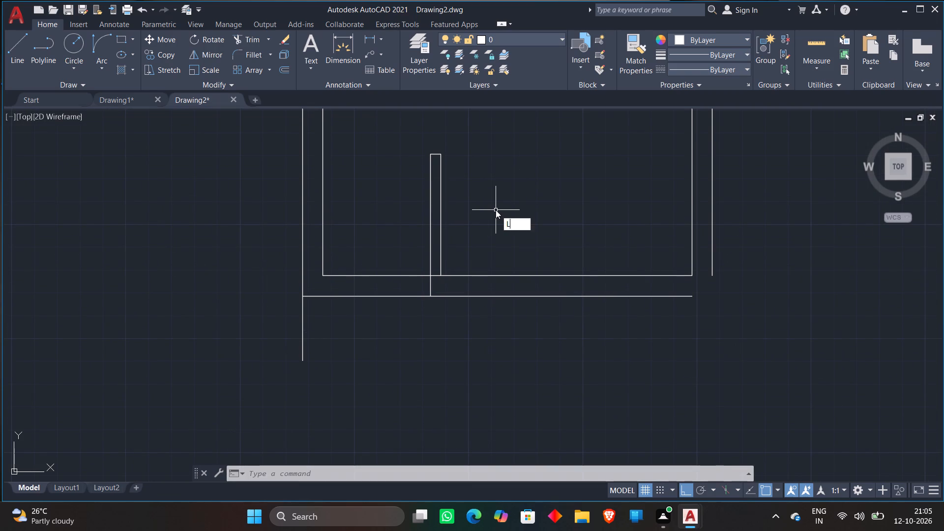
key("Return")
scroll(430, 196, "up", 2)
left_click(404, 167)
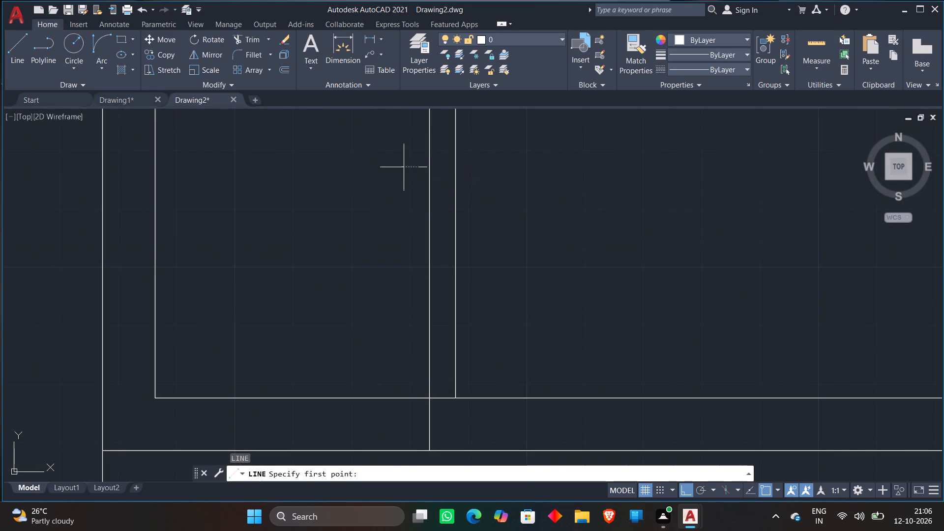
left_click(498, 164)
key("Escape")
Trim the new cross line's overhangs on both sides of the partition.
scroll(544, 147, "down", 2)
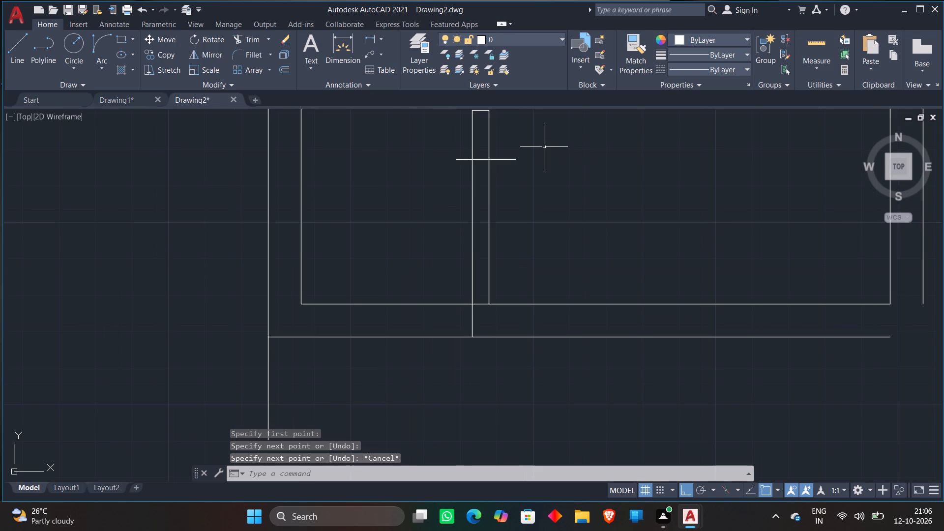
type("TR")
key("space")
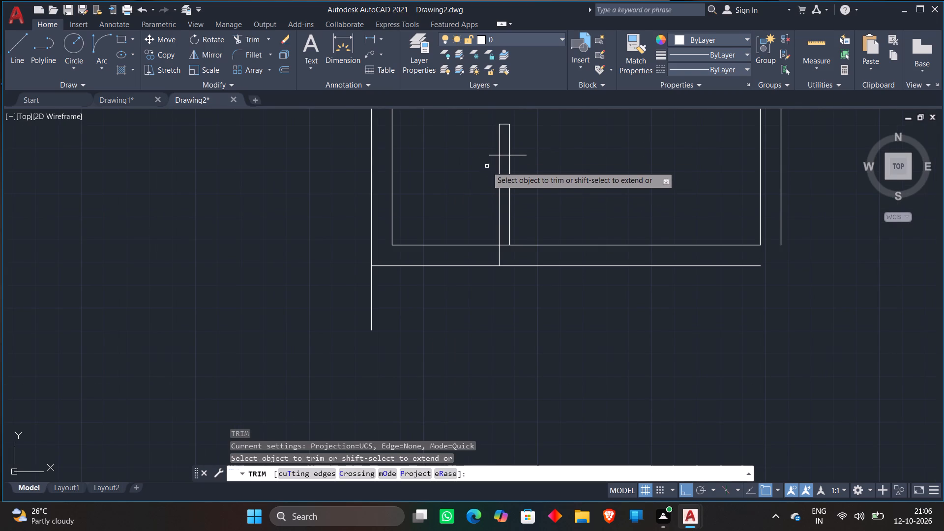
left_click(490, 155)
left_click(523, 156)
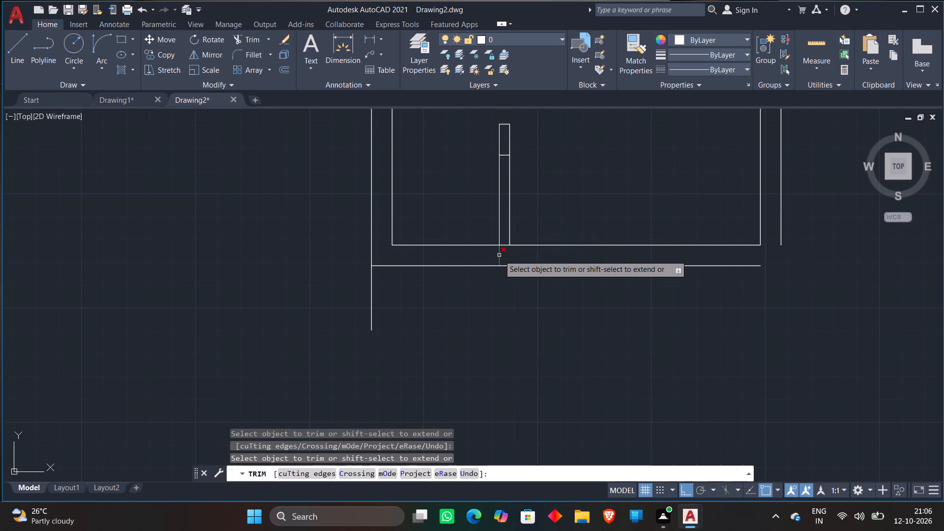
key("Escape")
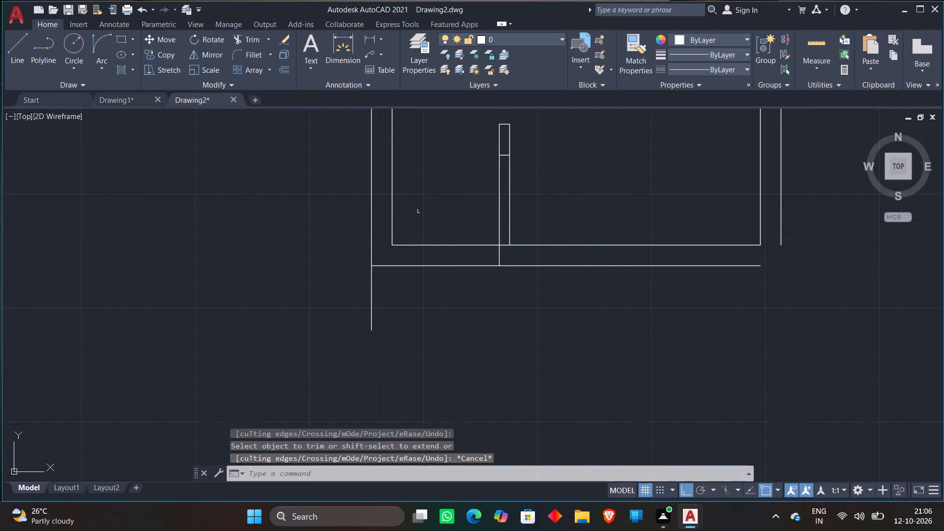
Trim the outer west wall line's overshoot below the outer south line.
key("t")
key("r")
key("space")
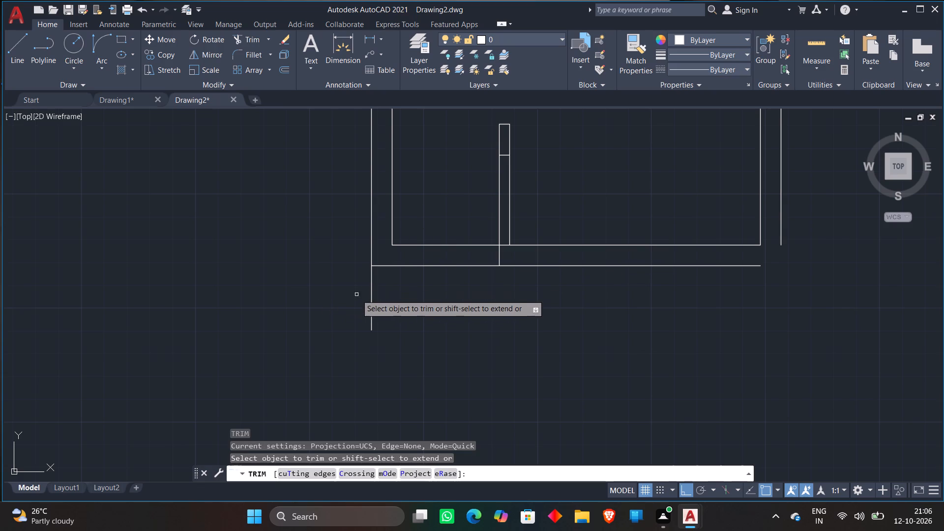
left_click(370, 280)
key("Escape")
Draw a horizontal line from the bottom room's inner northwest corner west past the outer west wall line.
scroll(286, 269, "down", 2)
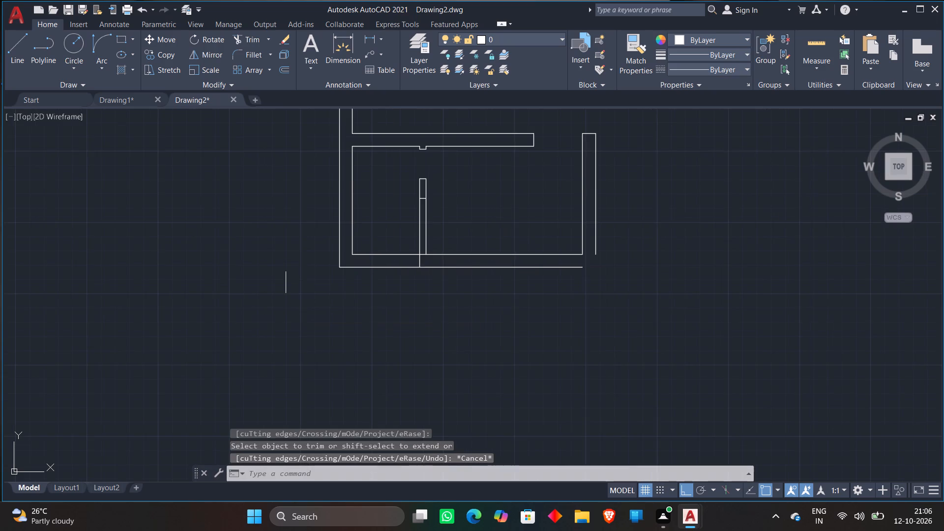
middle_click_drag(285, 269, 208, 303)
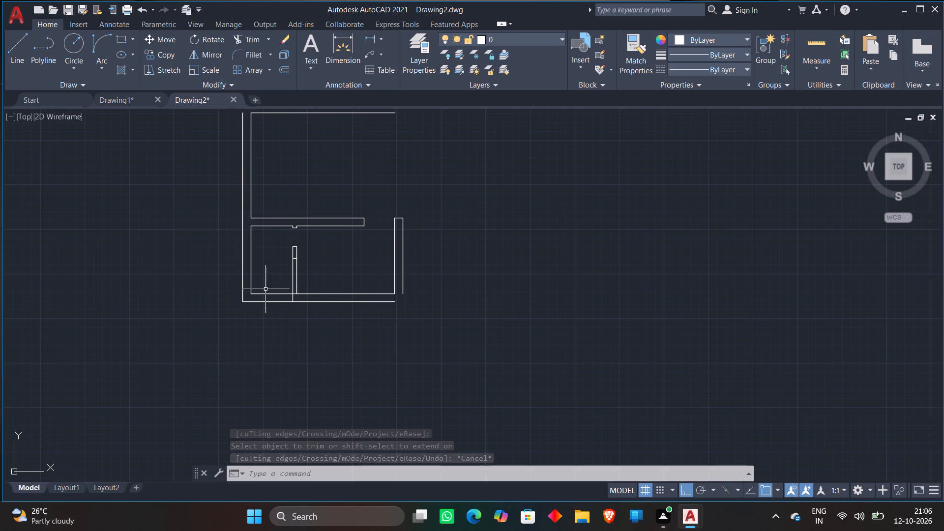
scroll(254, 270, "up", 3)
scroll(258, 216, "down", 1)
middle_click_drag(257, 218, 263, 265)
key("l")
key("Return")
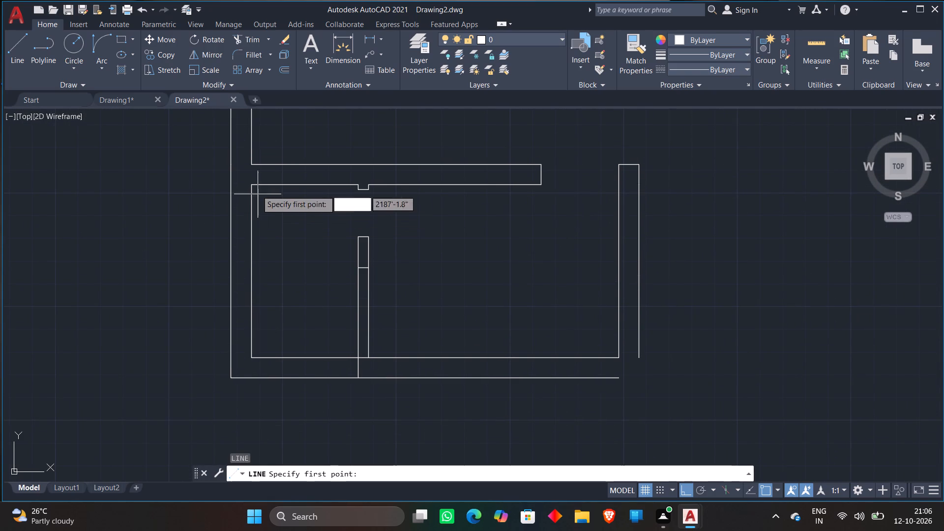
left_click(252, 187)
left_click(194, 191)
key("Escape")
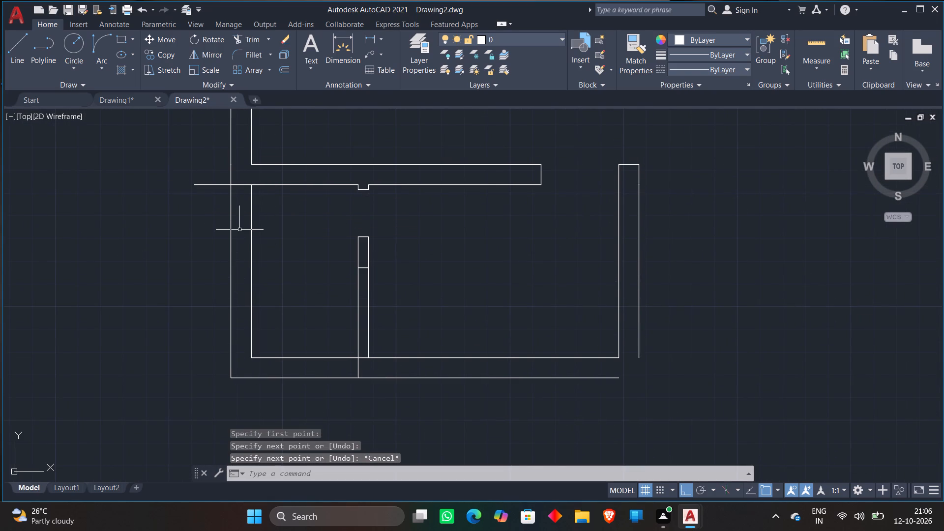
Join the bottom room's inner west wall line and the inner south line up to the partition into one polyline.
left_click(250, 242)
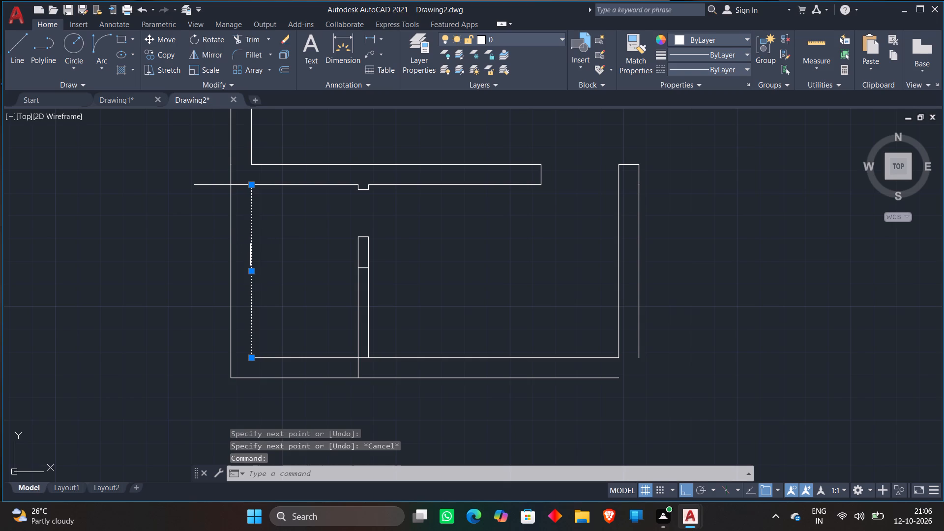
left_click(282, 359)
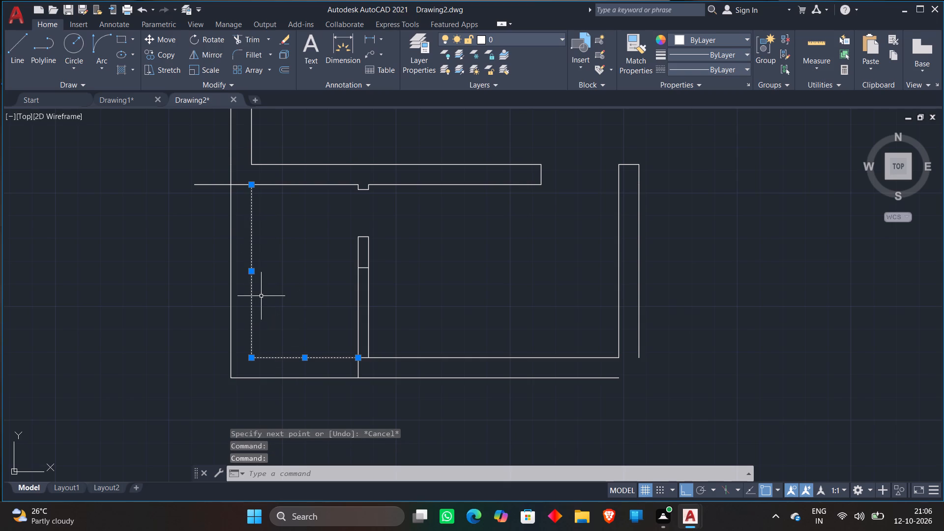
key("j")
key("space")
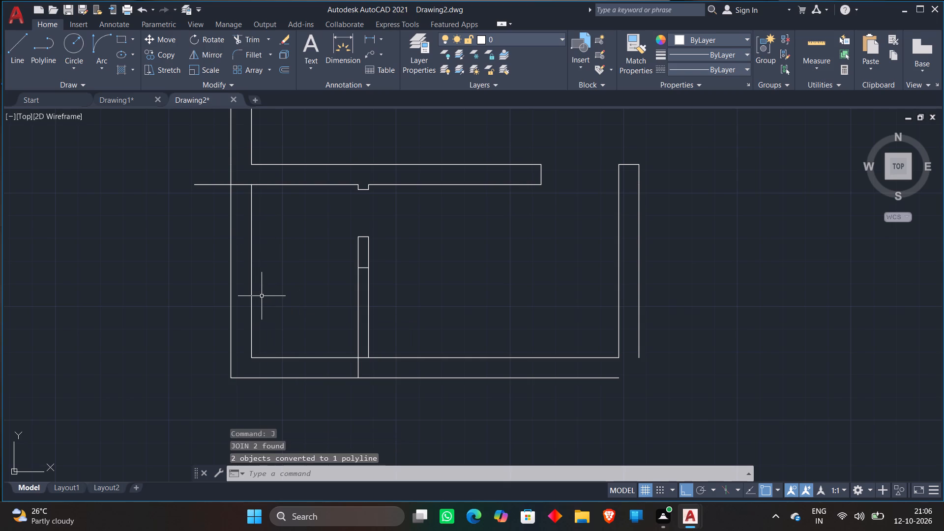
Offset the joined inner west and south wall polyline outward by 4.5".
key("o")
key("Return")
type("4.5\"")
key("Return")
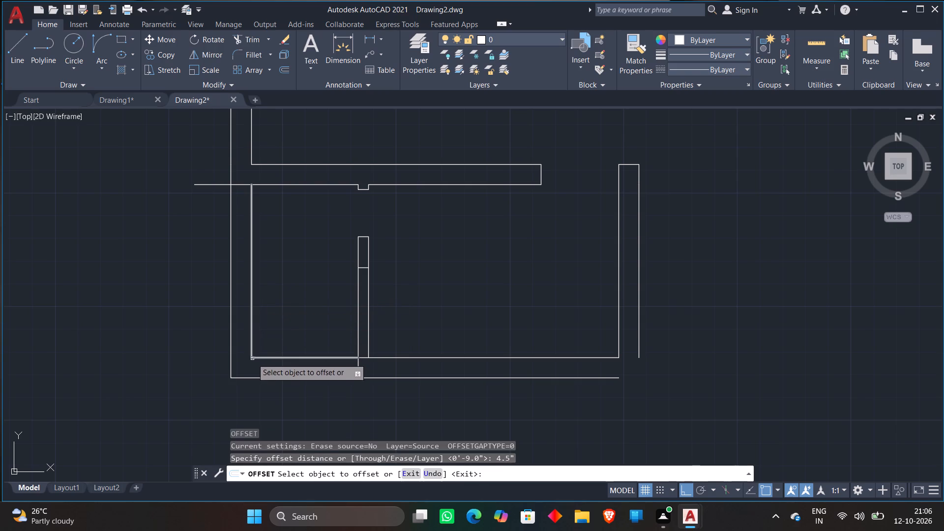
left_click(252, 357)
left_click(246, 367)
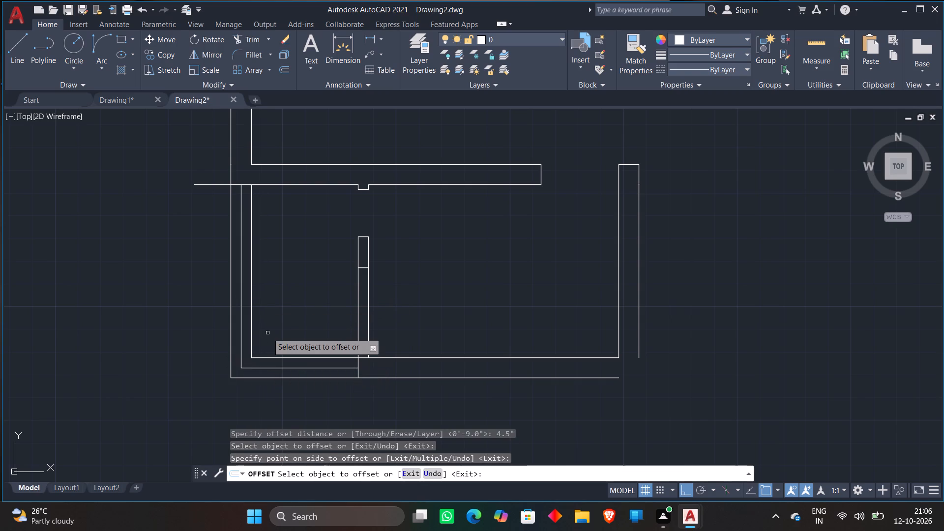
key("Escape")
Trim away the original inner west and south wall lines west of the partition, keeping the offset copy.
type("TR")
key("space")
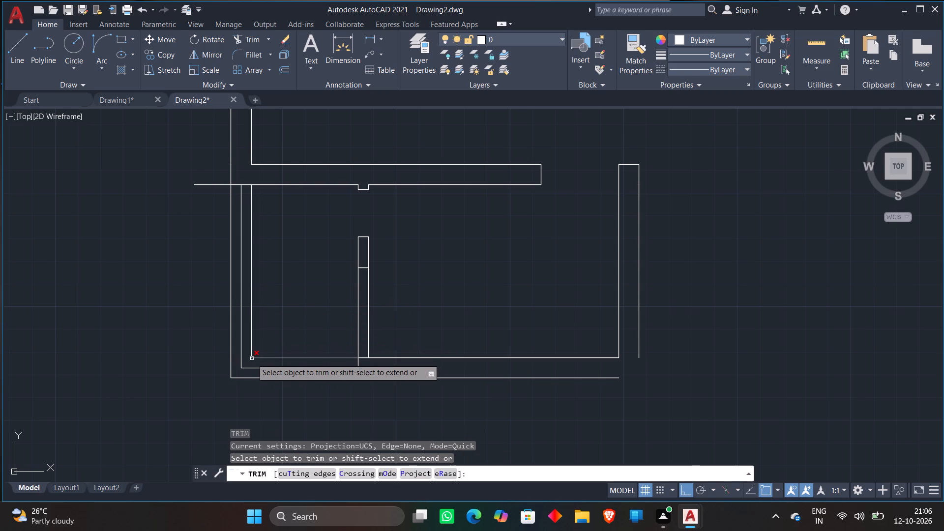
left_click(252, 357)
left_click(257, 356)
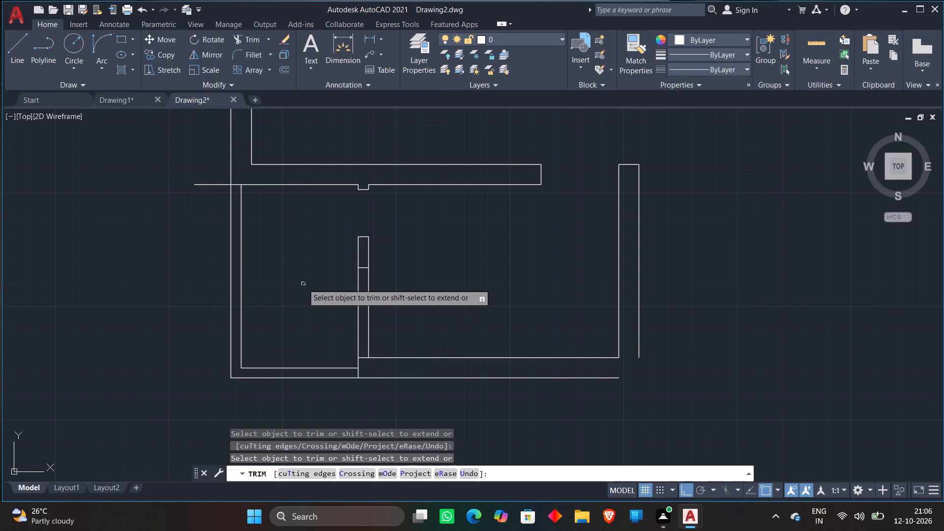
key("Escape")
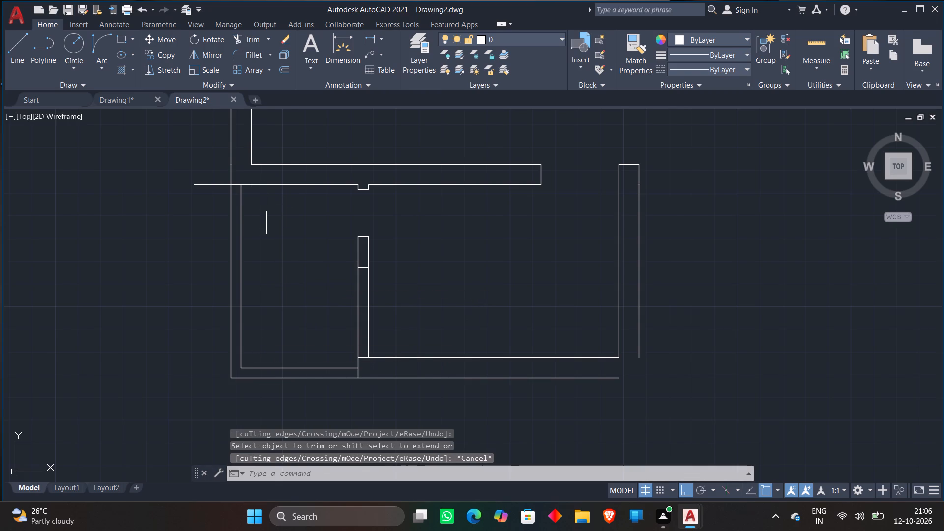
Trim the horizontal line's overhang west of the outer west wall line at the bottom room's northwest corner.
key("t")
type("R")
key("space")
left_click(219, 185)
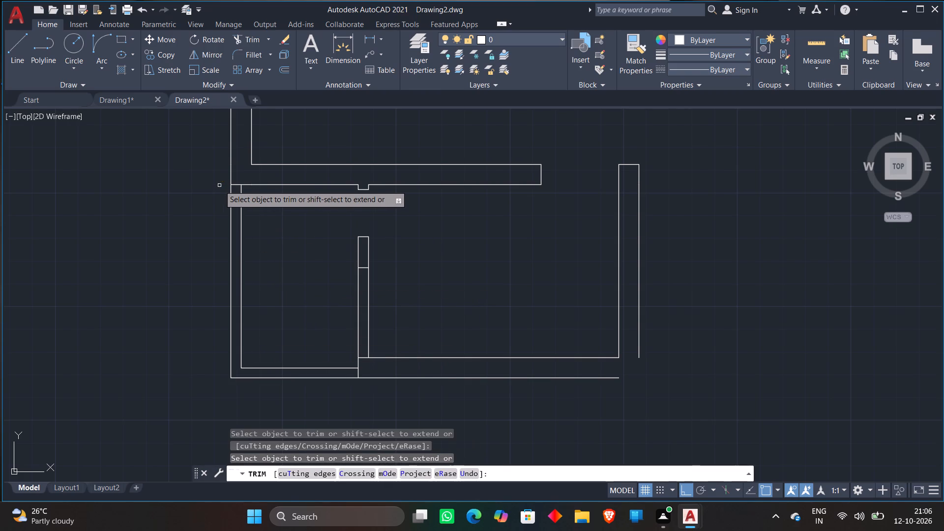
key("Escape")
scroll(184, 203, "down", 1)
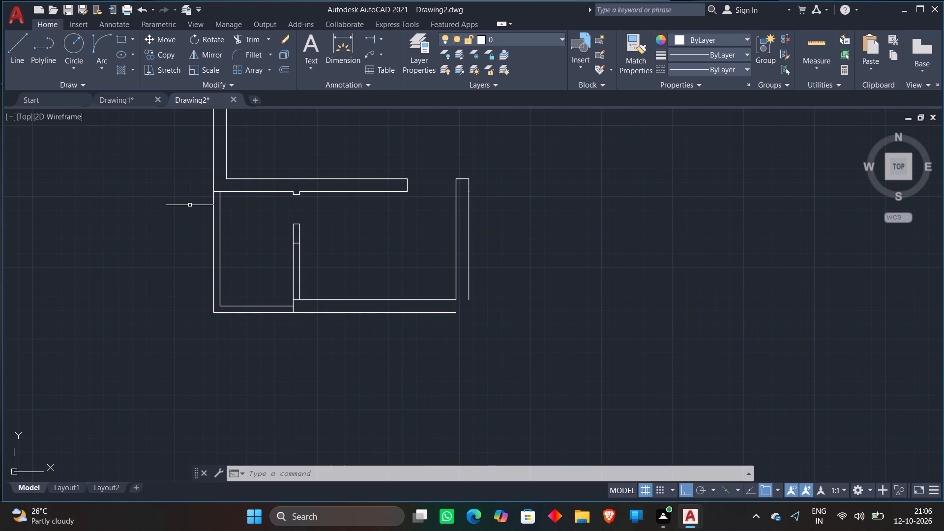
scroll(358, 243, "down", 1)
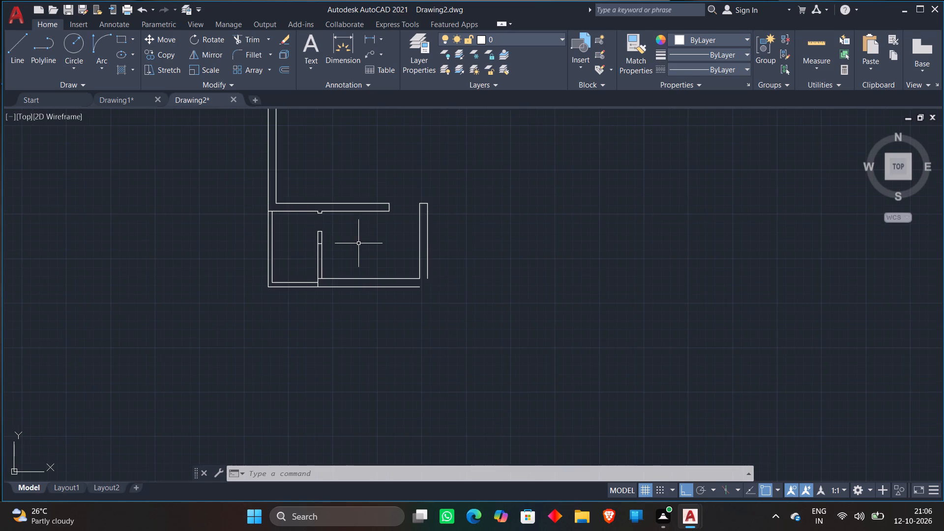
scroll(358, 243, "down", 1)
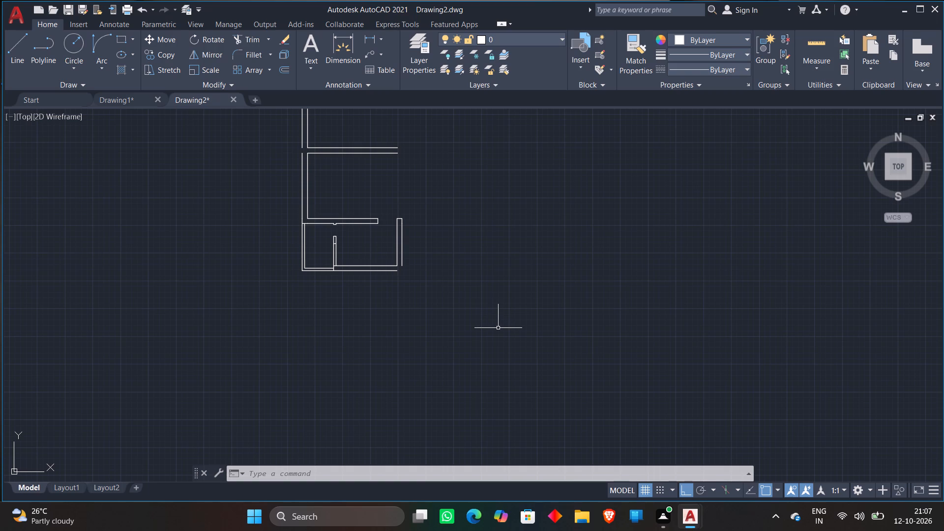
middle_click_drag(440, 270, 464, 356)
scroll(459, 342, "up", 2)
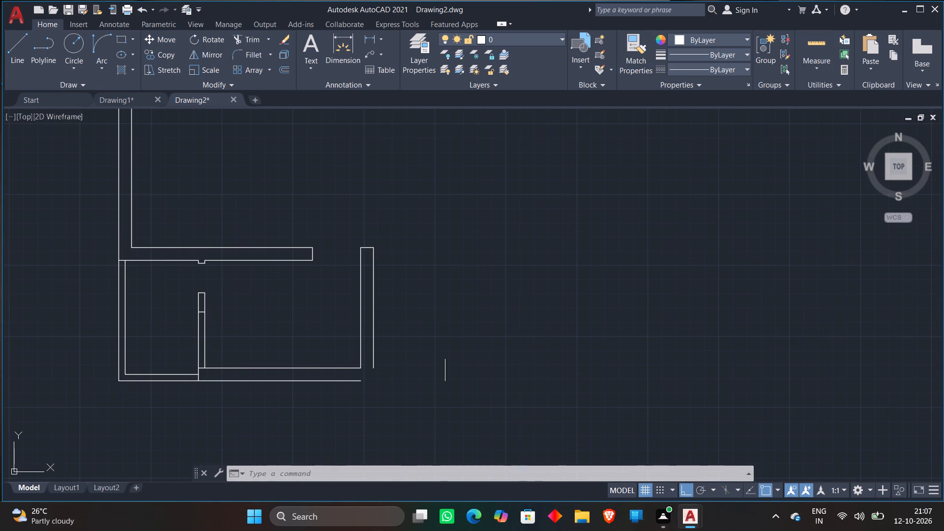
Draw a 12'4" line horizontally eastward from the open lower end of the short vertical wall's outer line.
key("l")
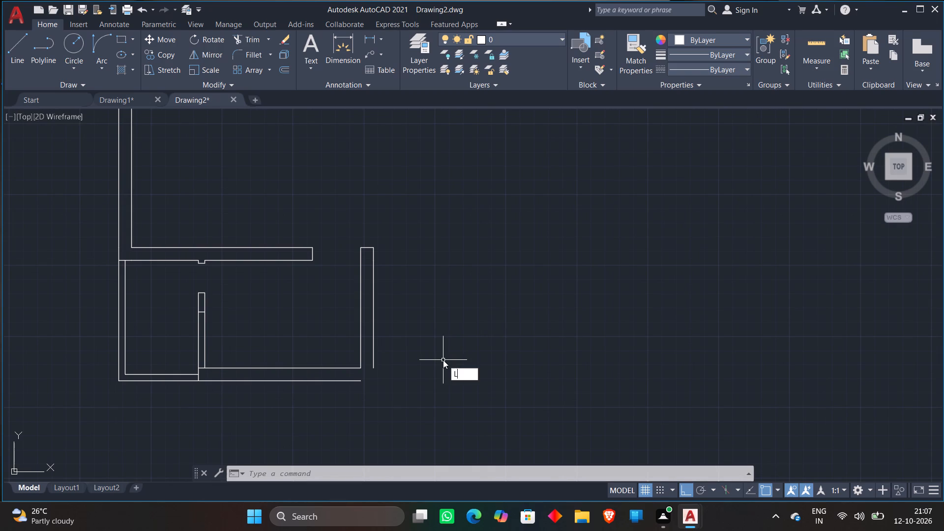
key("Return")
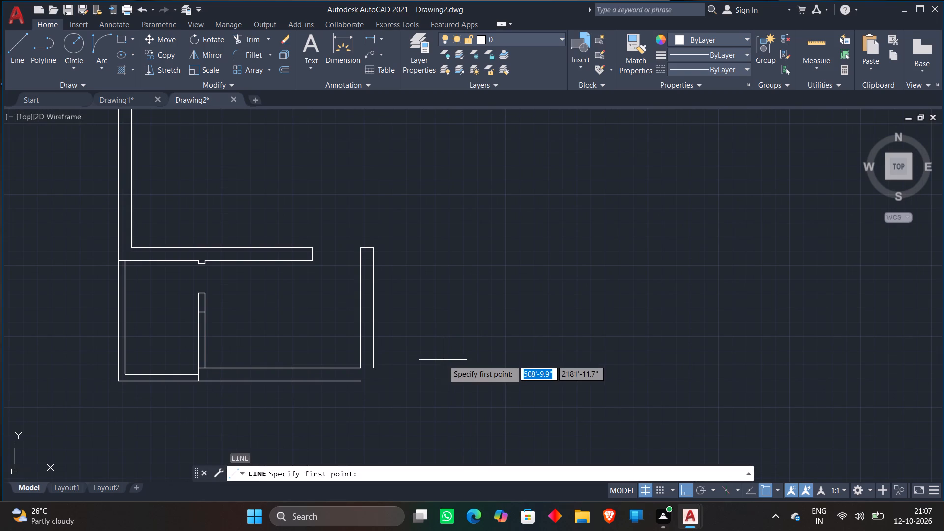
left_click(375, 371)
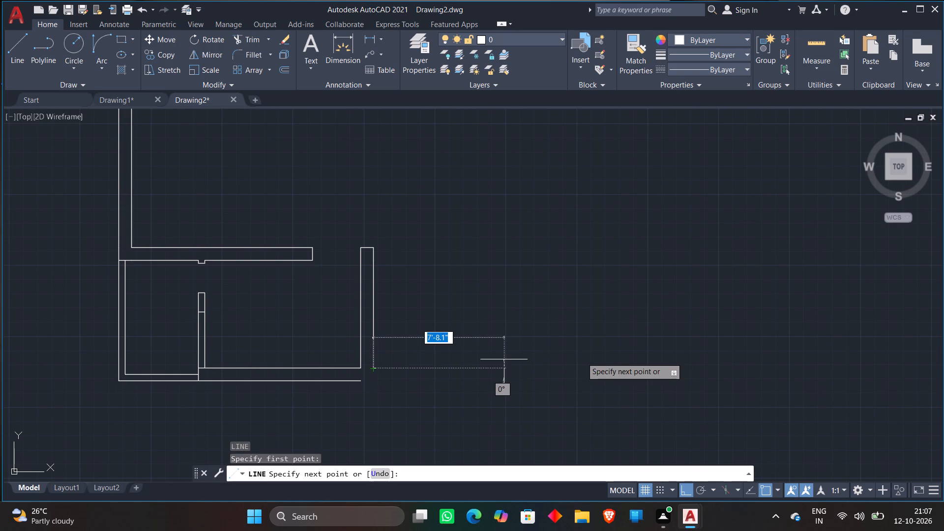
type("12'4")
key("shift+quotedbl")
key("Return")
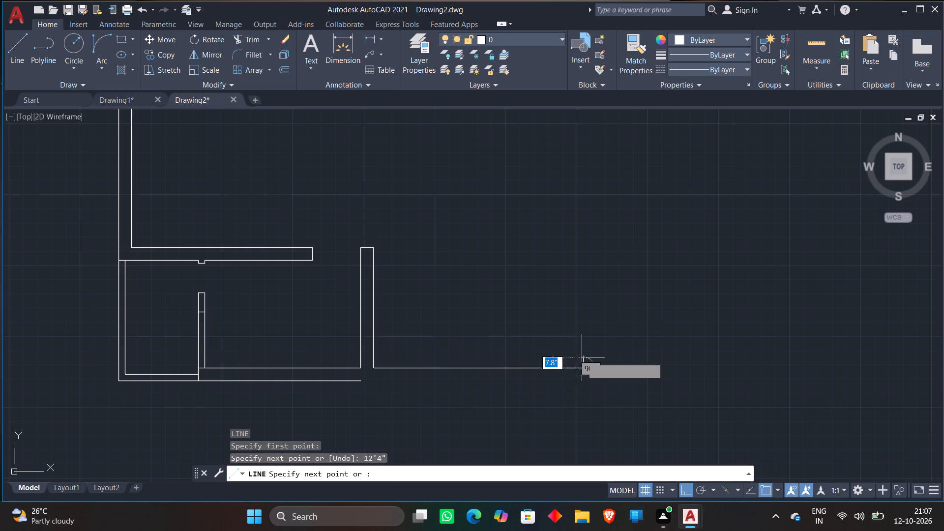
Continue the line 16'8" vertically upward from the end of the 12'4" segment and finish the line.
middle_click_drag(528, 229, 504, 313)
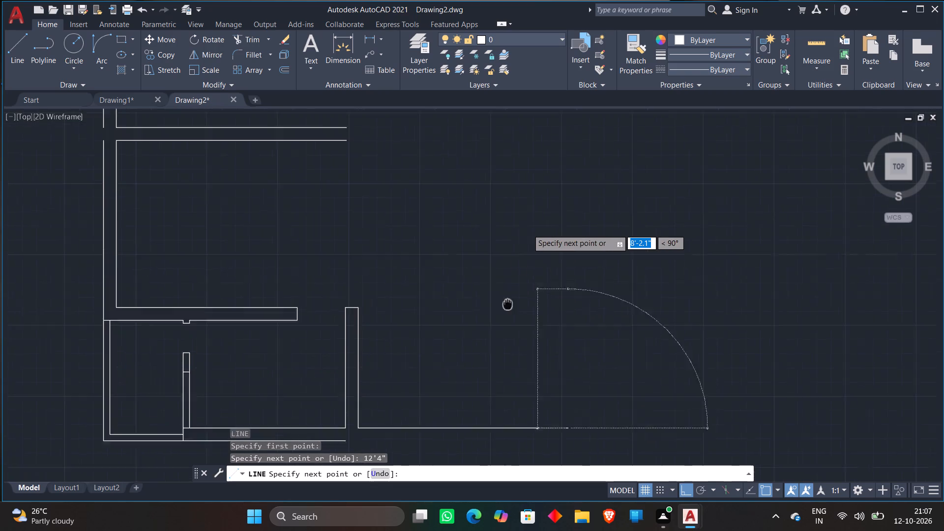
middle_click_drag(504, 313, 473, 413)
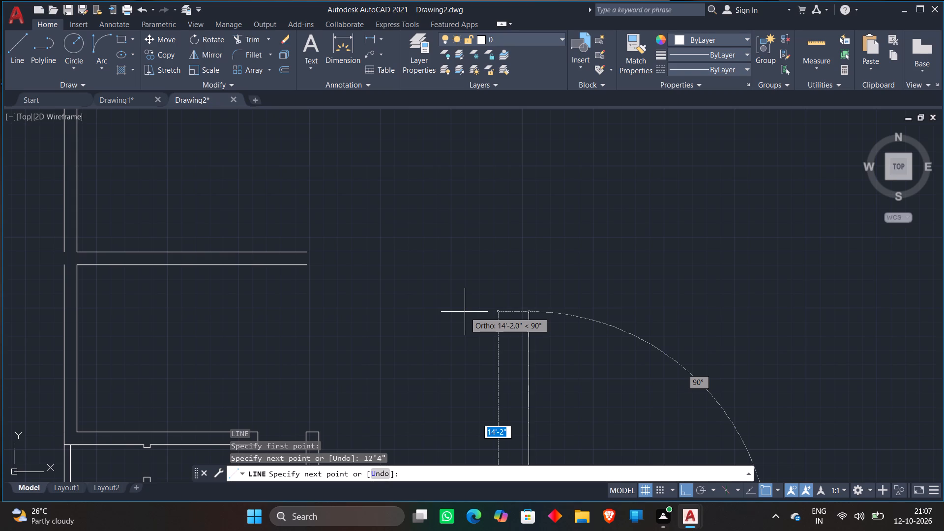
key("1")
key("9")
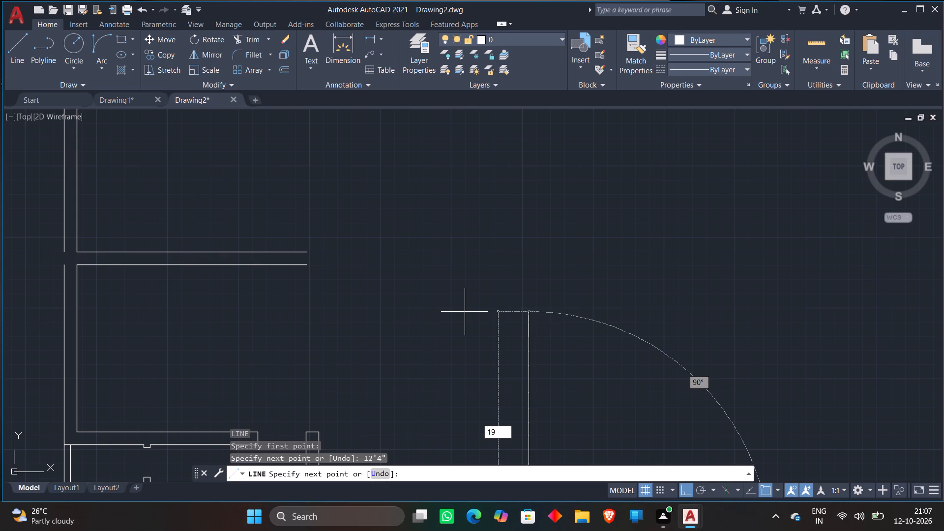
key("BackSpace")
type("6'8")
key("shift+quotedbl")
key("Return")
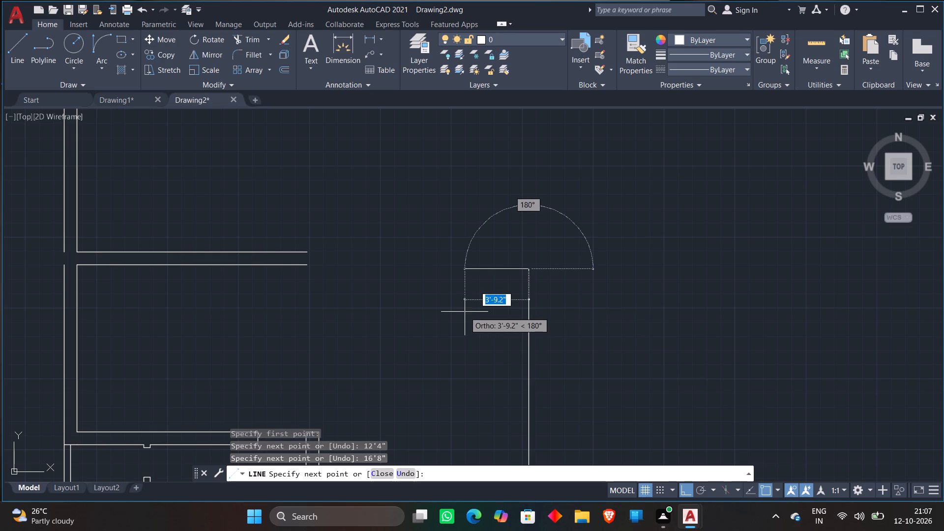
key("Escape")
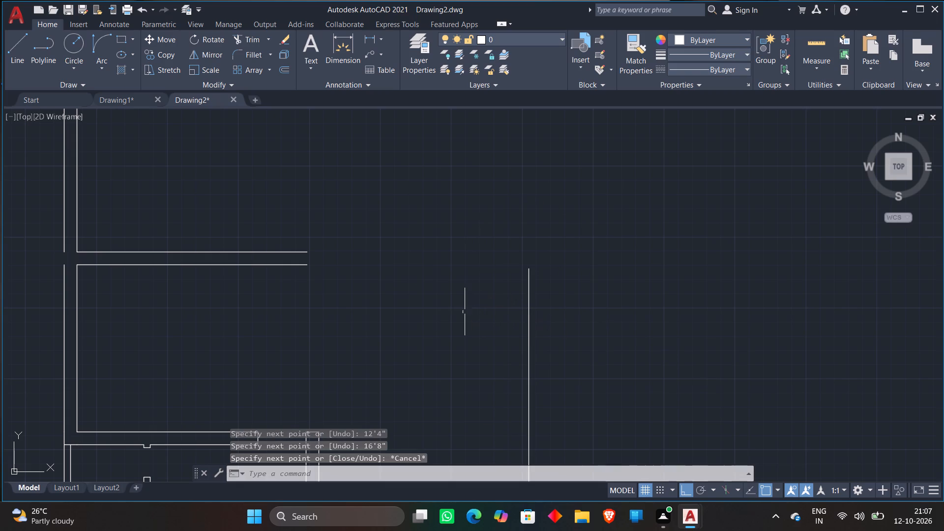
Extend the outer west wall line across the gap at the third double-line cross wall from the top.
scroll(388, 169, "down", 2)
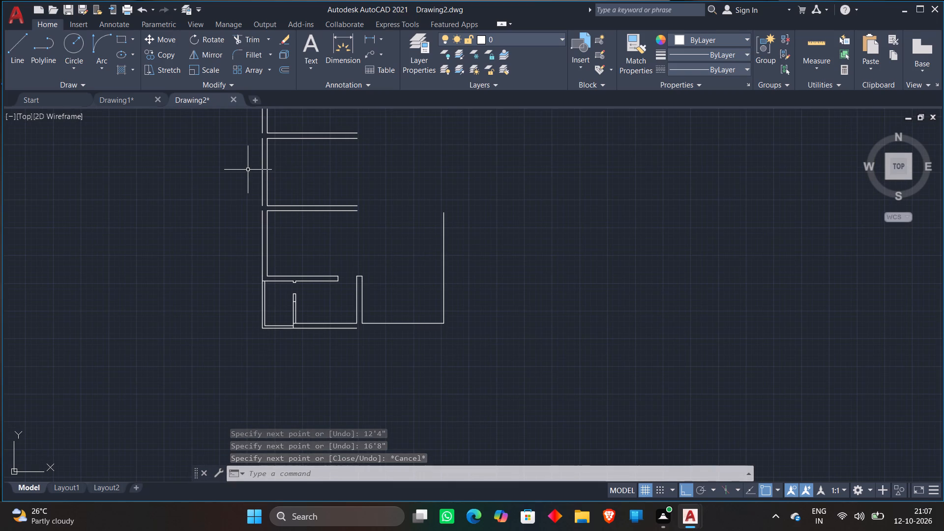
scroll(248, 170, "up", 1)
key("e")
key("x")
key("space")
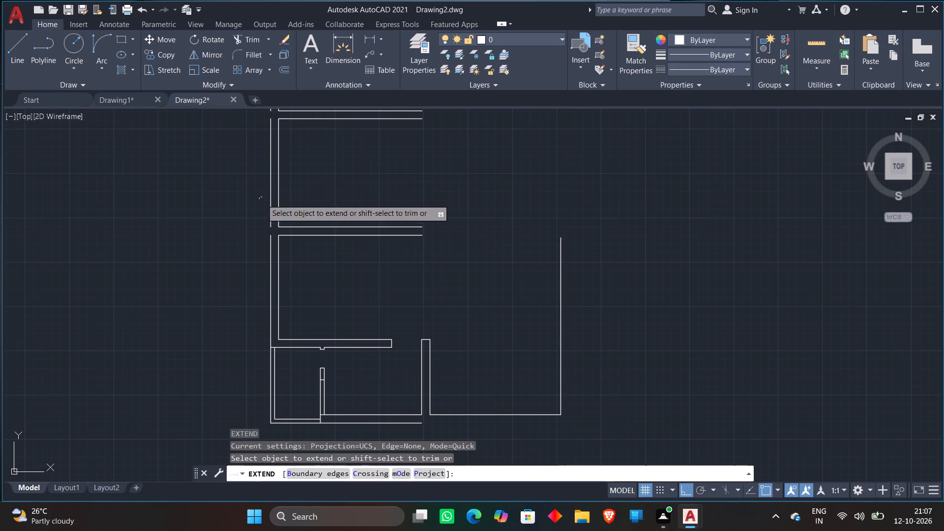
left_click(271, 223)
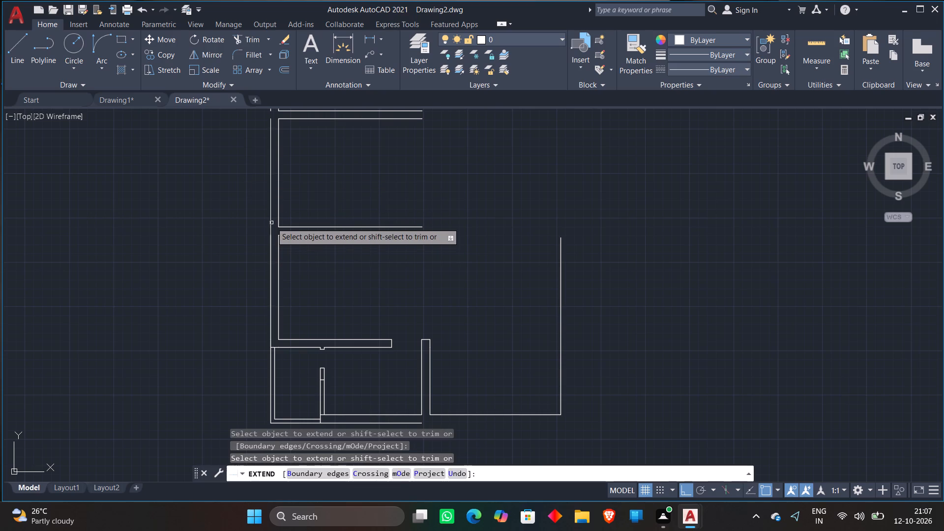
middle_click_drag(249, 217, 251, 390)
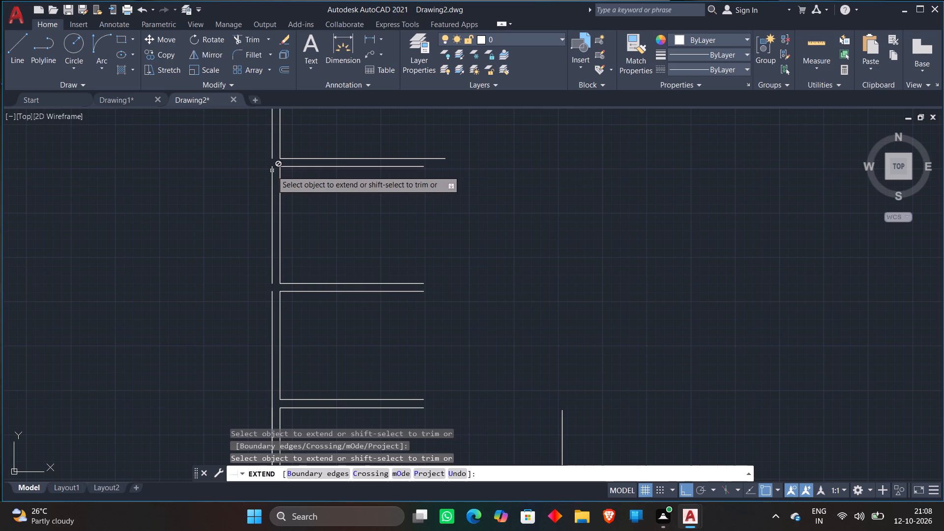
middle_click_drag(246, 198, 240, 366)
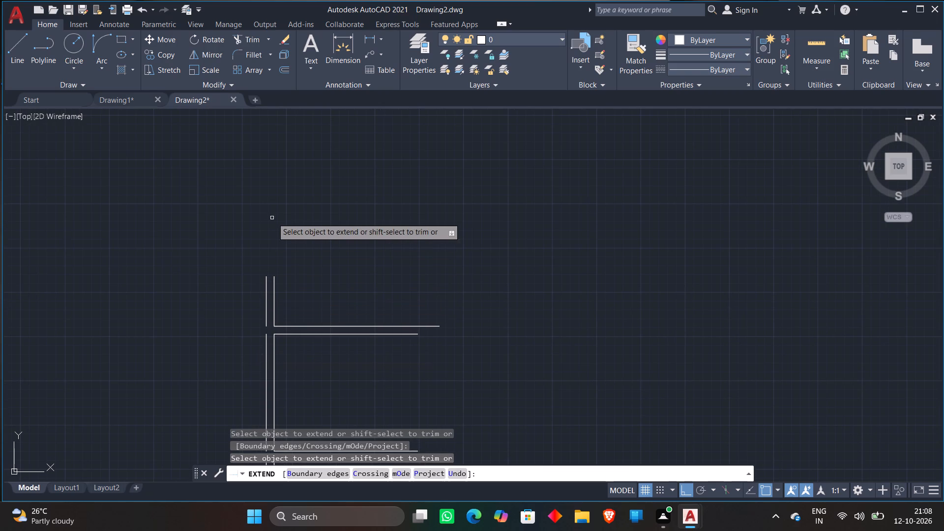
key("Escape")
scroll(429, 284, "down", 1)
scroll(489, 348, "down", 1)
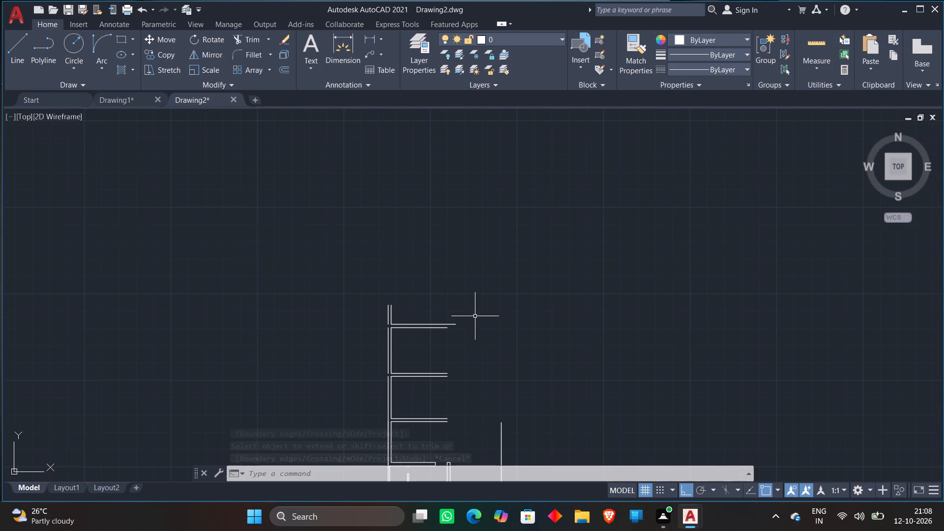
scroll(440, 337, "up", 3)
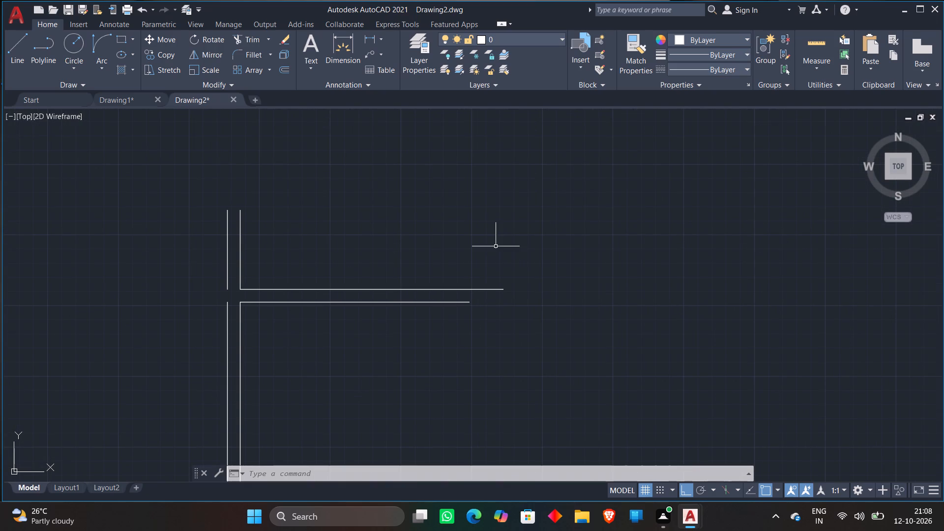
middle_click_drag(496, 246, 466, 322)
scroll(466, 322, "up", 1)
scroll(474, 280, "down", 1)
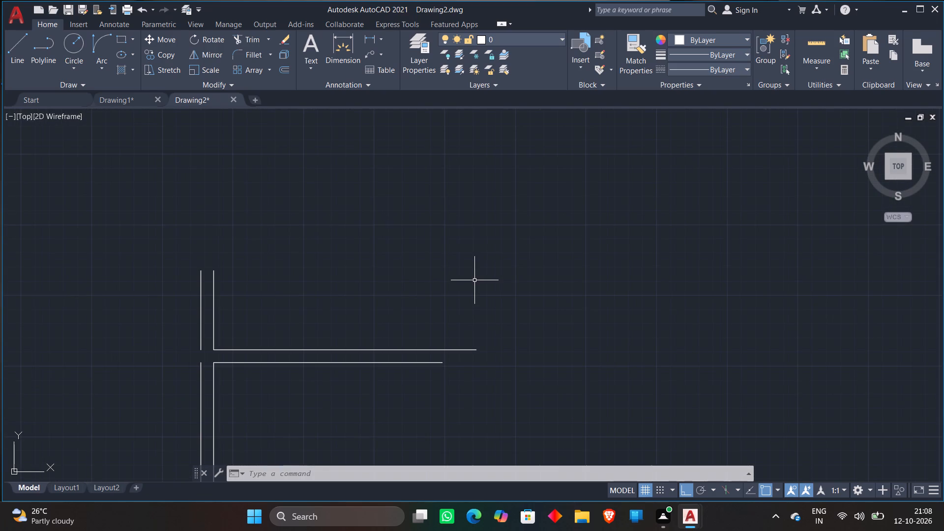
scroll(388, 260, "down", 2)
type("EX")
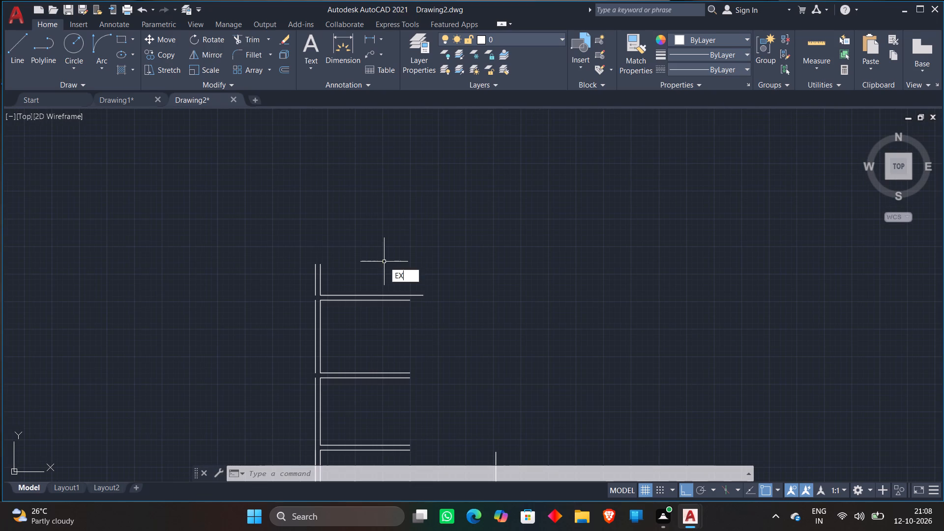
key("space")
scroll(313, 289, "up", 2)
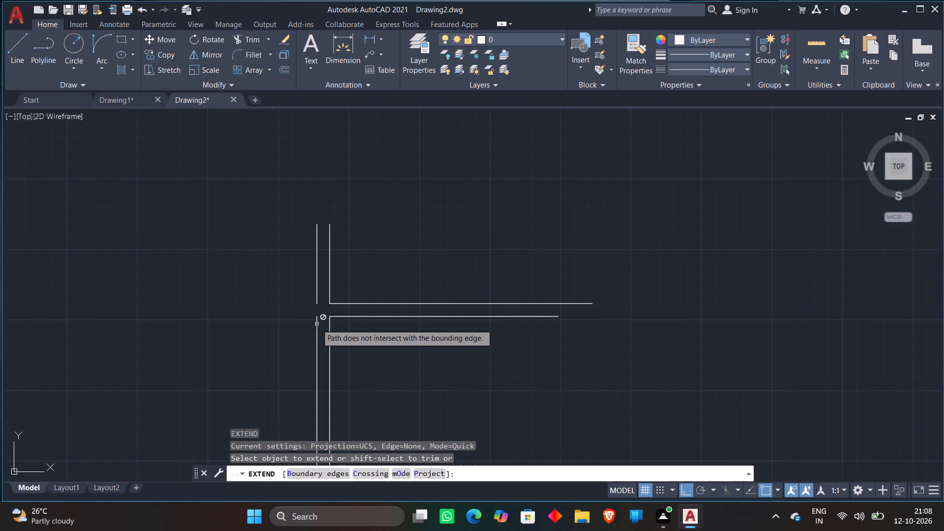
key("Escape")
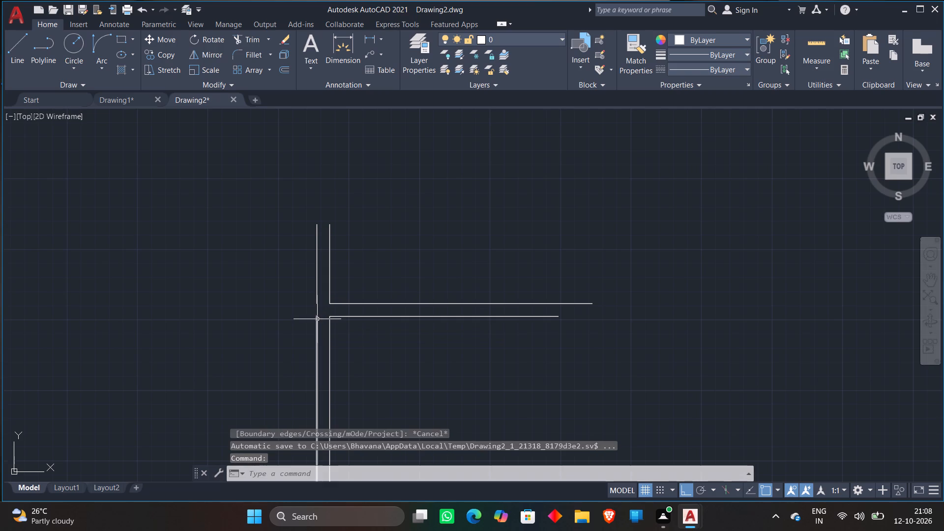
Draw a short line closing the gap in the outer west wall at the topmost cross wall.
type("L")
key("space")
left_click(316, 306)
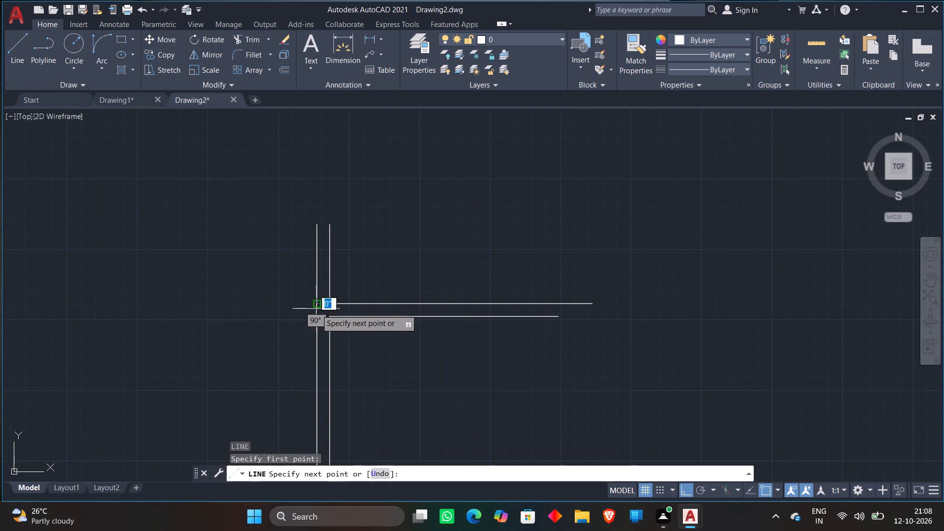
left_click(315, 313)
key("Escape")
Extend the outer west wall line across the gap at the second cross wall from the top.
scroll(313, 307, "down", 1)
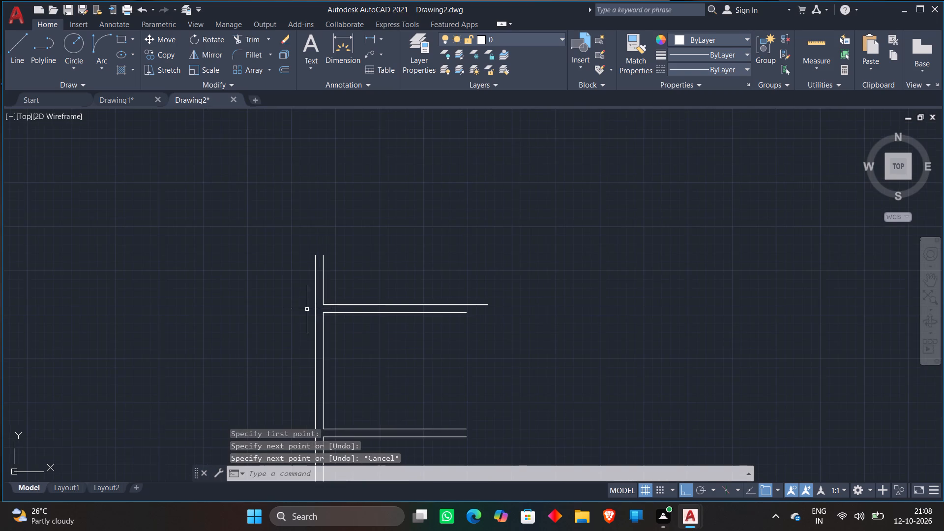
scroll(258, 346, "down", 1)
middle_click_drag(258, 346, 298, 252)
type("EX")
key("space")
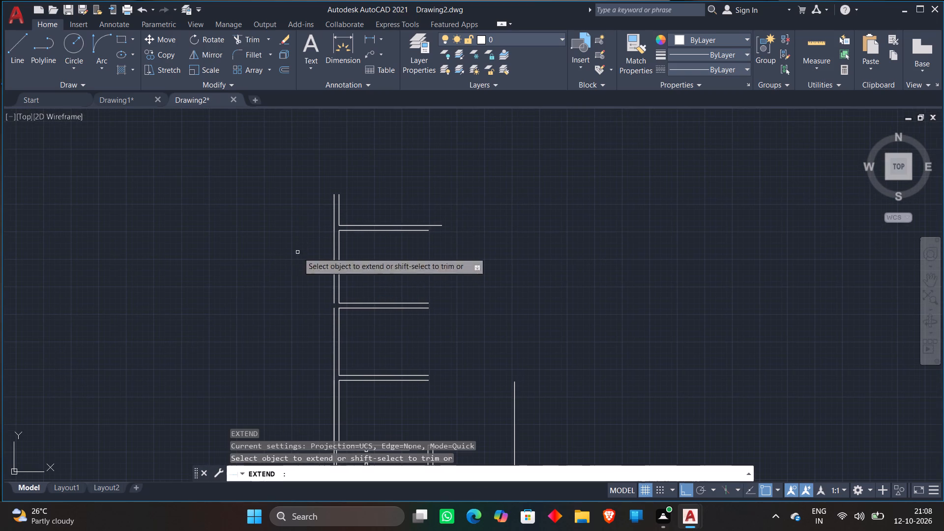
left_click(334, 302)
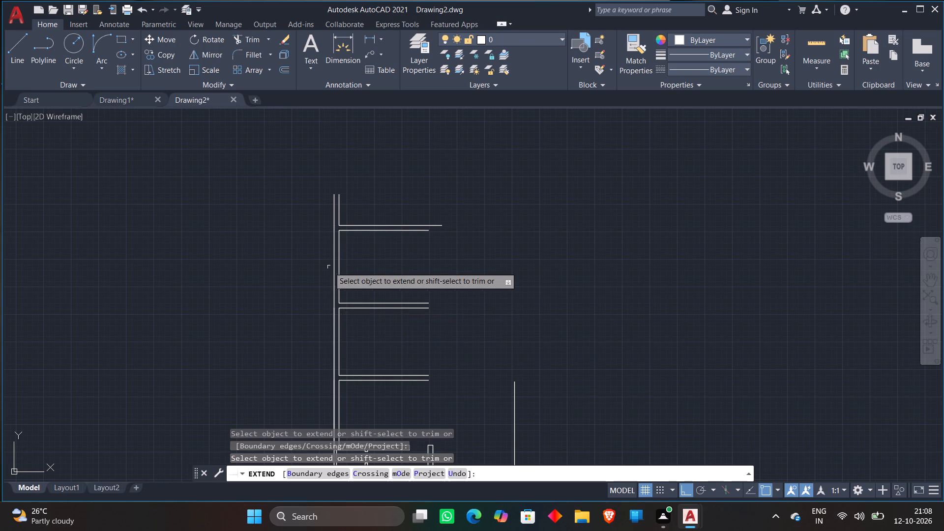
key("Escape")
Draw a vertical line from the east end of the topmost cross wall's lower line up past its upper line.
scroll(418, 210, "up", 4)
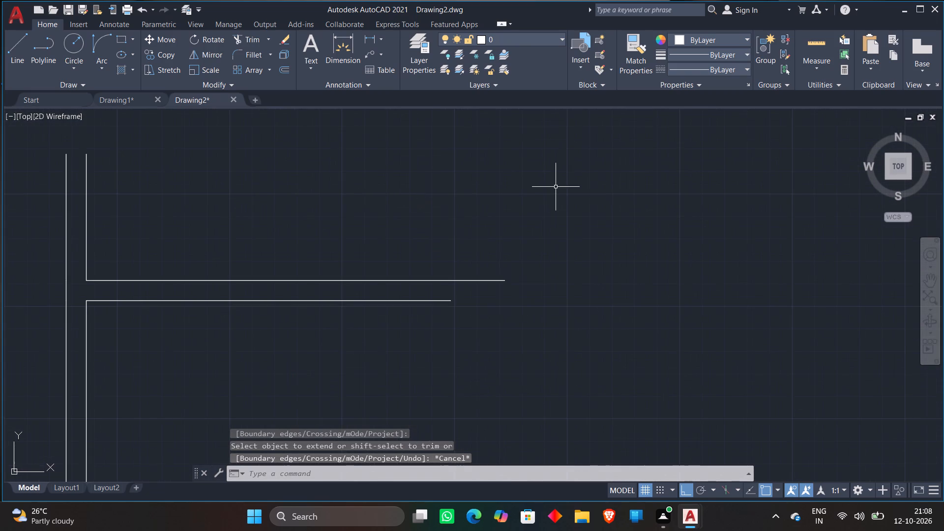
scroll(556, 186, "down", 1)
middle_click_drag(545, 188, 462, 242)
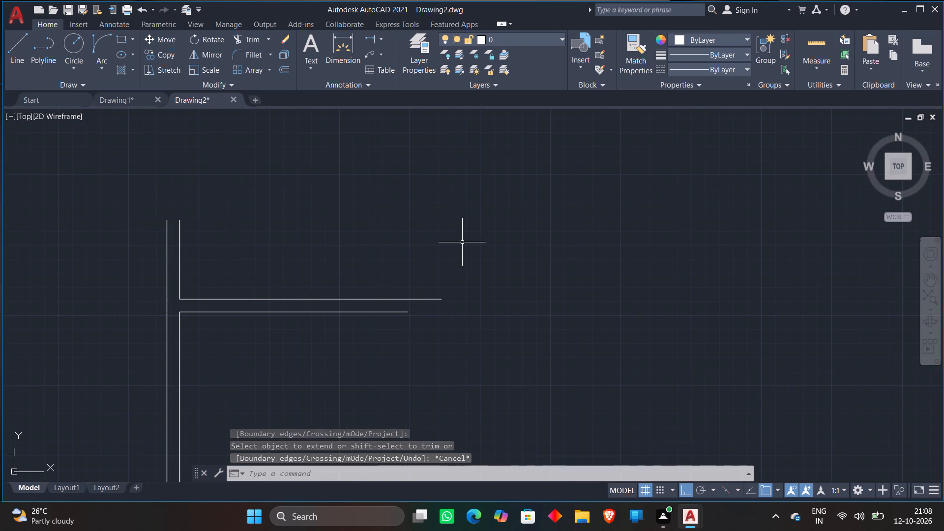
key("l")
key("Return")
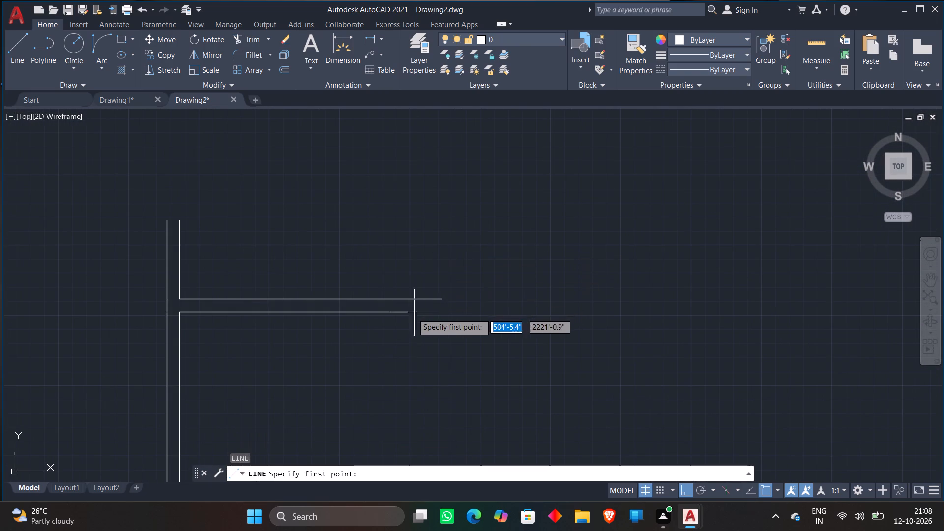
left_click(409, 315)
left_click(403, 288)
key("Escape")
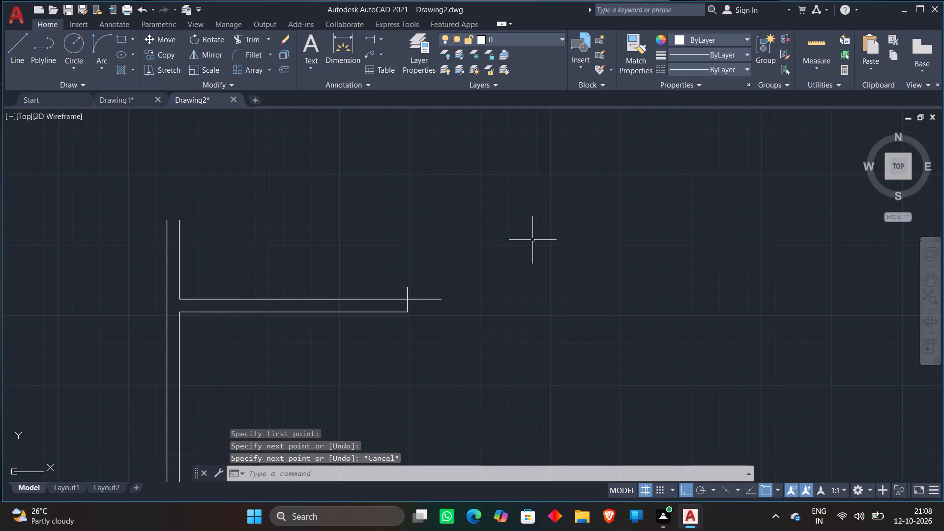
Trim the part of the new vertical end line that projects above the topmost cross wall's upper line.
type("TR")
key("space")
left_click(407, 290)
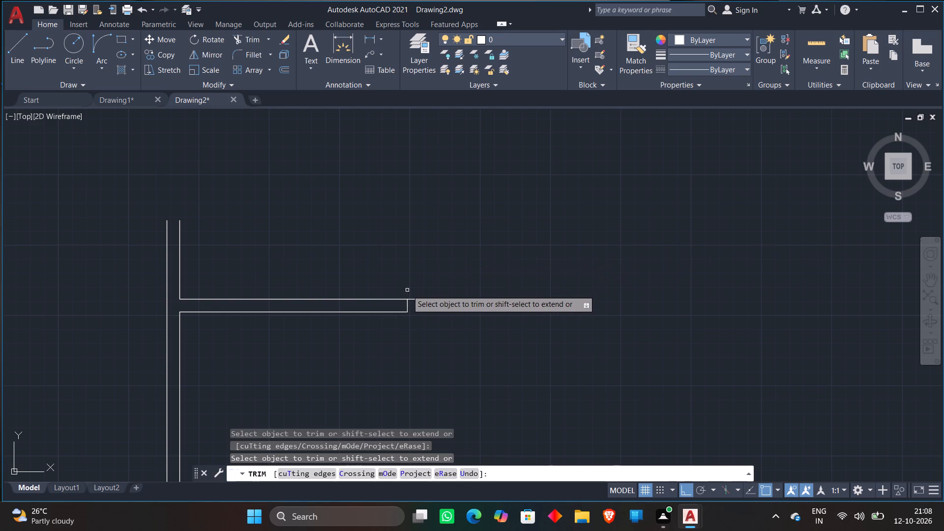
key("Escape")
Draw a long horizontal line eastward from the top end of the inner west wall line.
middle_click_drag(499, 254, 382, 371)
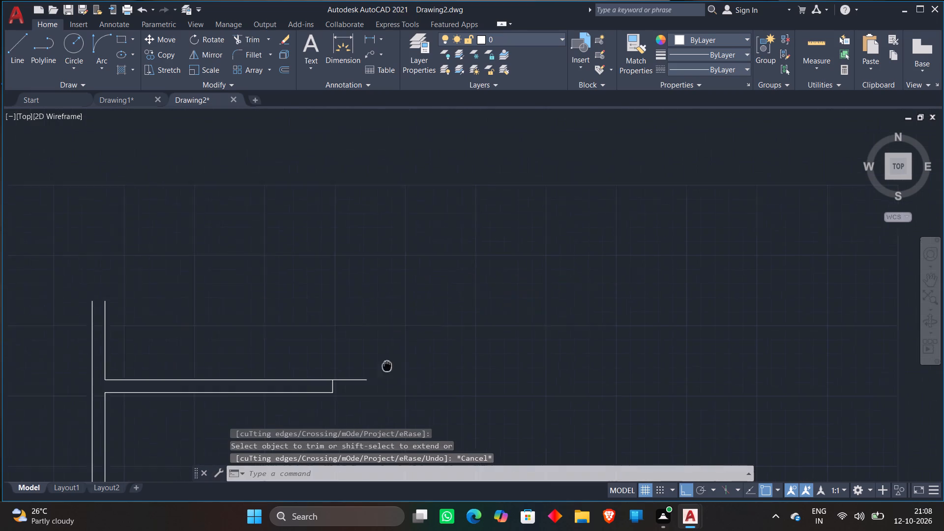
middle_click_drag(382, 371, 379, 377)
scroll(384, 354, "down", 1)
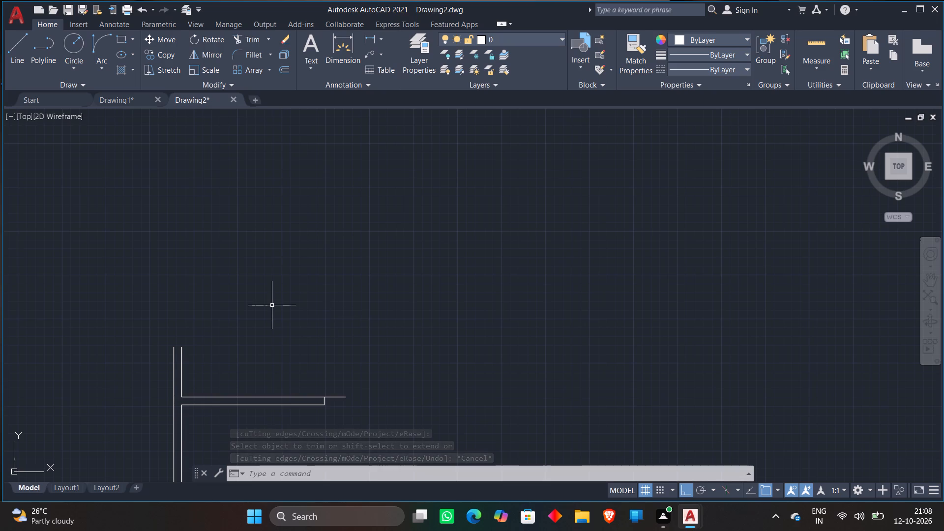
key("l")
key("Return")
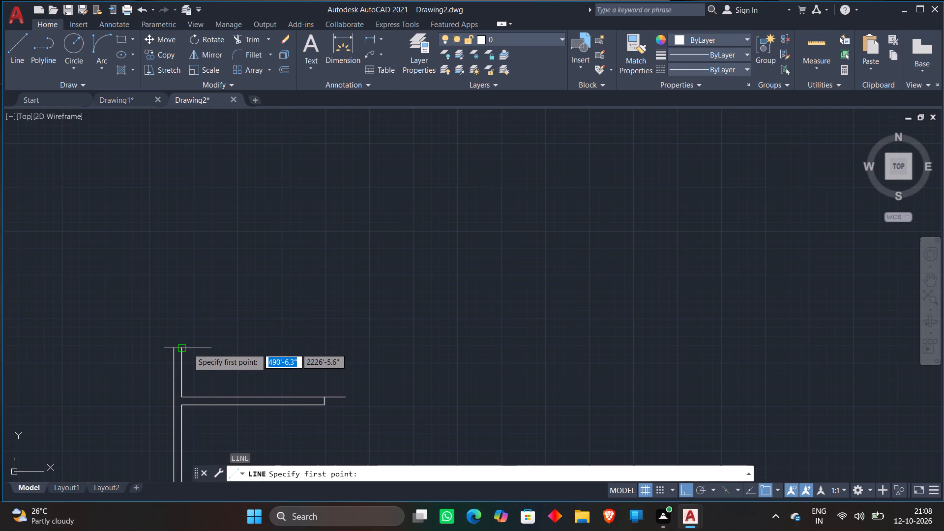
left_click(187, 348)
left_click(606, 363)
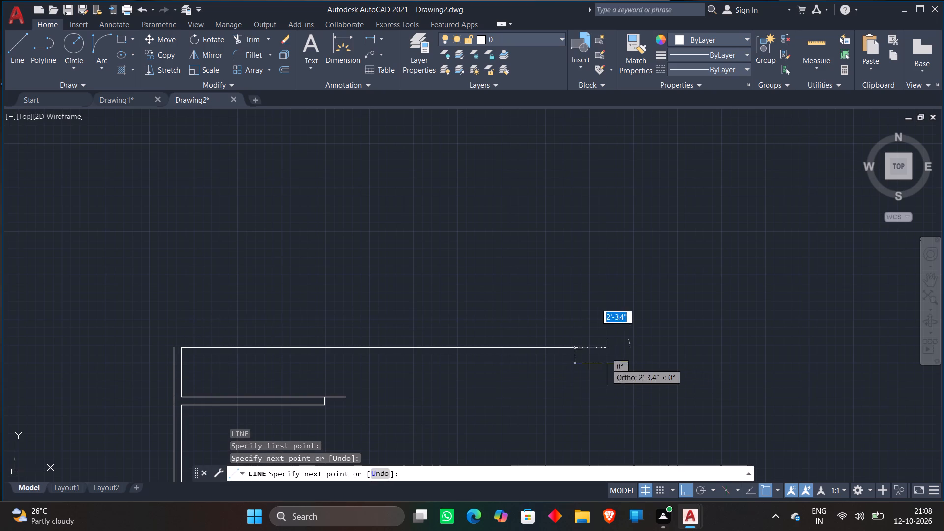
key("Escape")
Draw a vertical line from the east end of the topmost cross wall's upper line north past the long top wall line.
key("l")
key("Return")
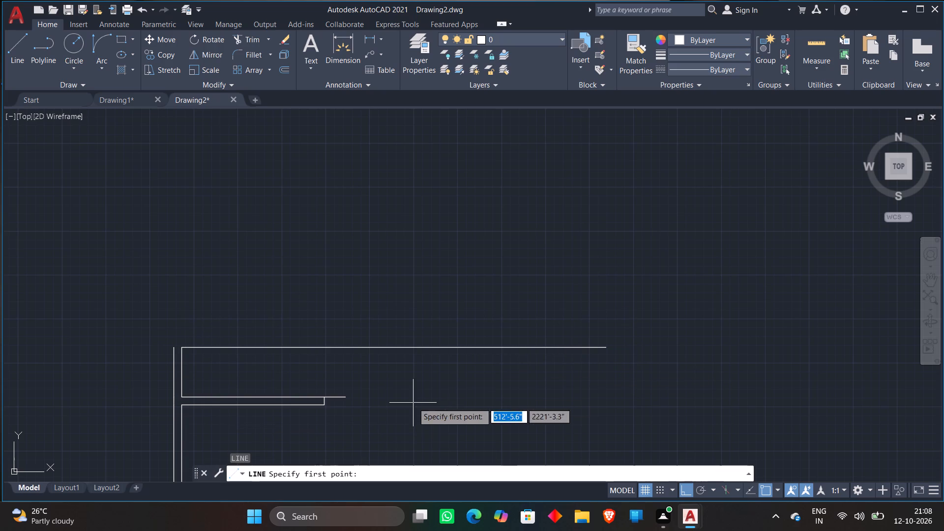
left_click(343, 396)
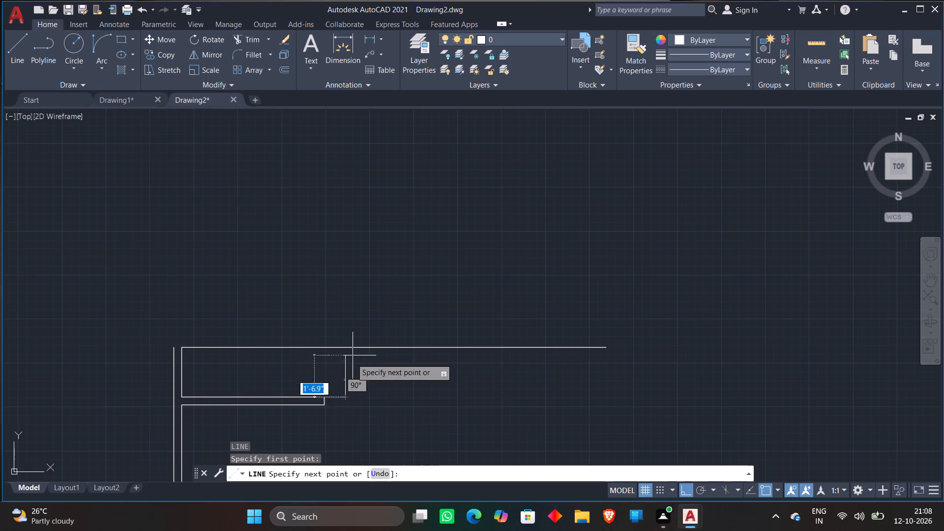
left_click(343, 305)
key("Escape")
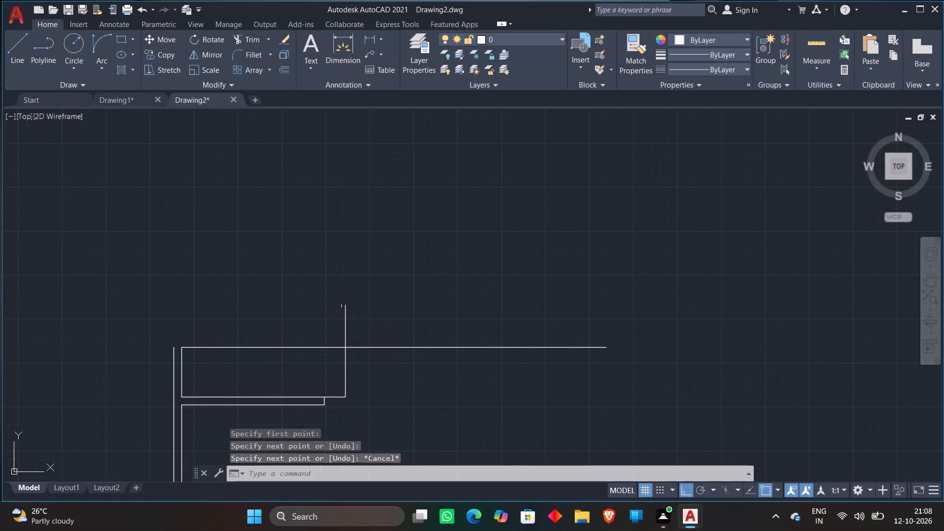
Trim the new vertical line above the top wall line and the top wall line's excess east of their corner.
type("TR")
key("space")
left_click(344, 327)
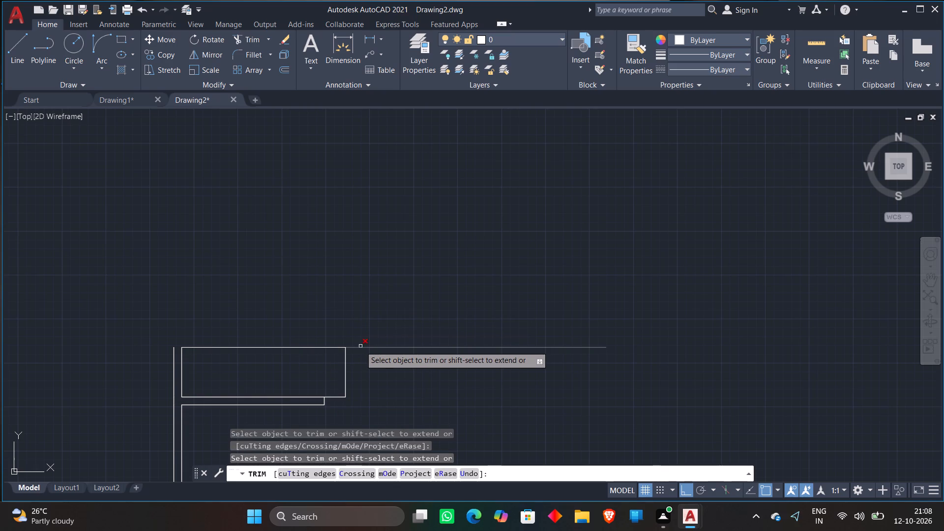
left_click(360, 346)
key("Escape")
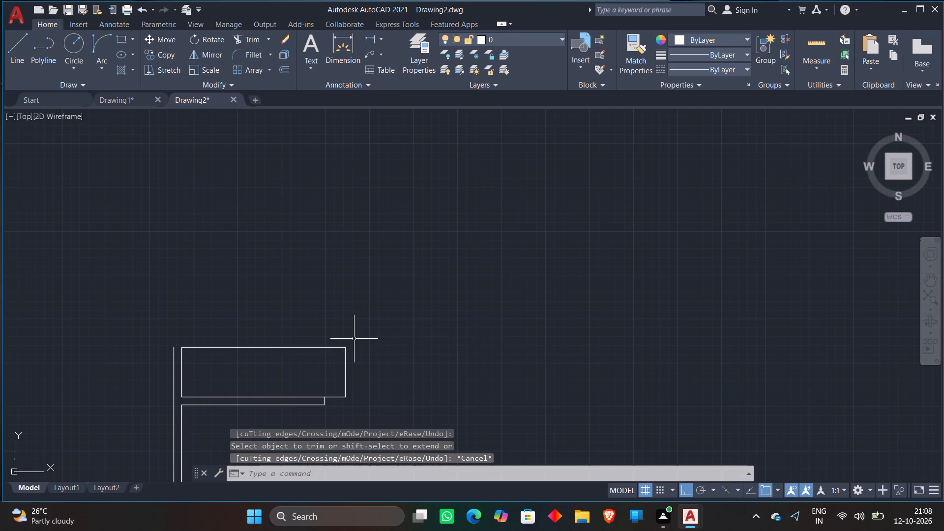
Offset the narrow top room's north line upward and its east line eastward by 9" for the wall thickness.
key("o")
key("Return")
key("9")
key("shift+quotedbl")
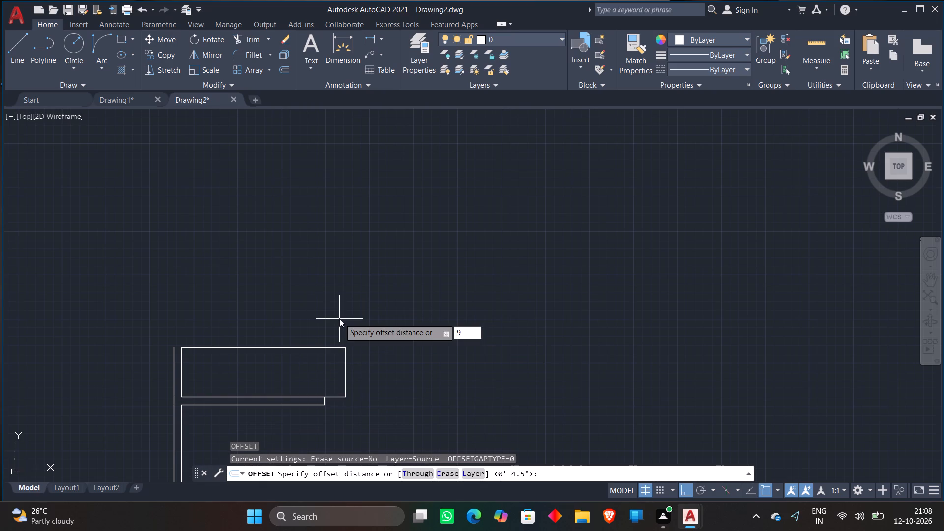
key("Return")
left_click(206, 347)
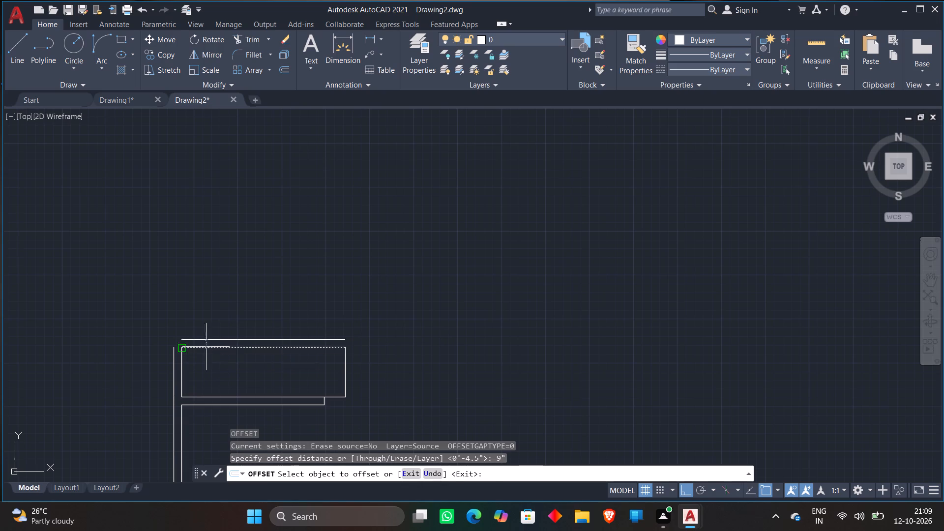
left_click(212, 318)
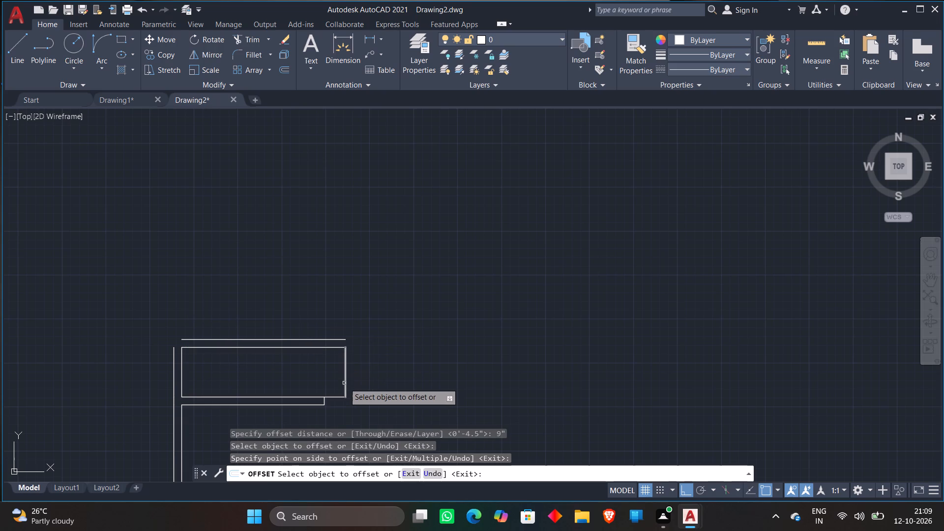
left_click(344, 383)
left_click(397, 380)
key("Escape")
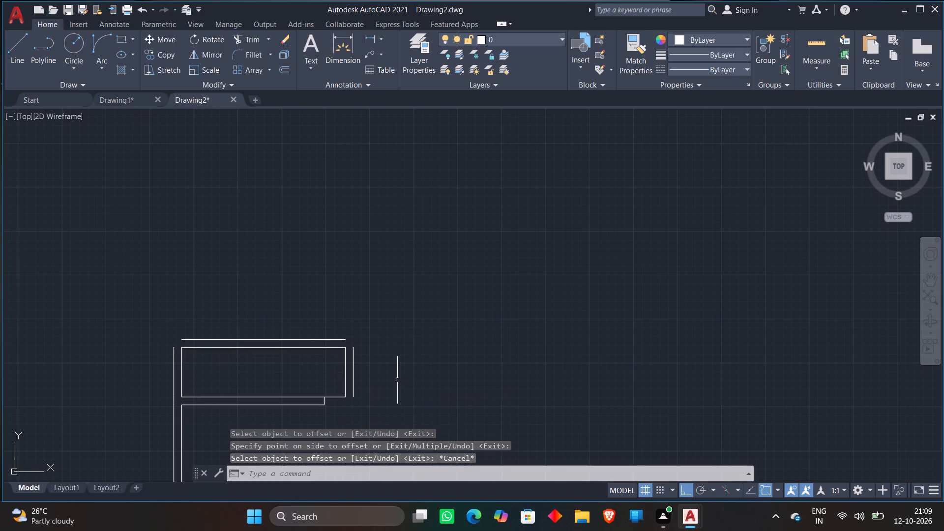
Draw a 12' line eastward from the top end of the narrow top room's outer east wall line.
scroll(422, 355, "down", 1)
middle_click_drag(422, 355, 303, 393)
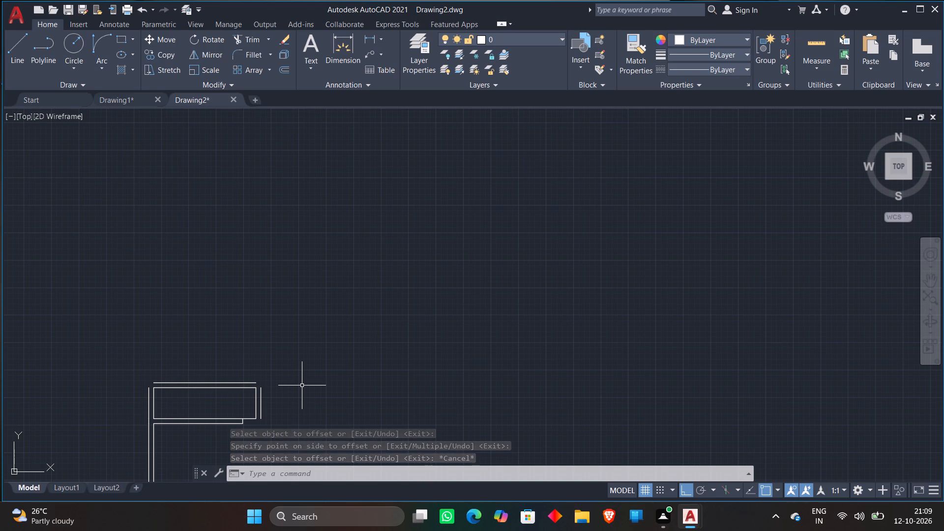
scroll(302, 385, "down", 1)
middle_click_drag(321, 371, 270, 370)
scroll(270, 370, "up", 1)
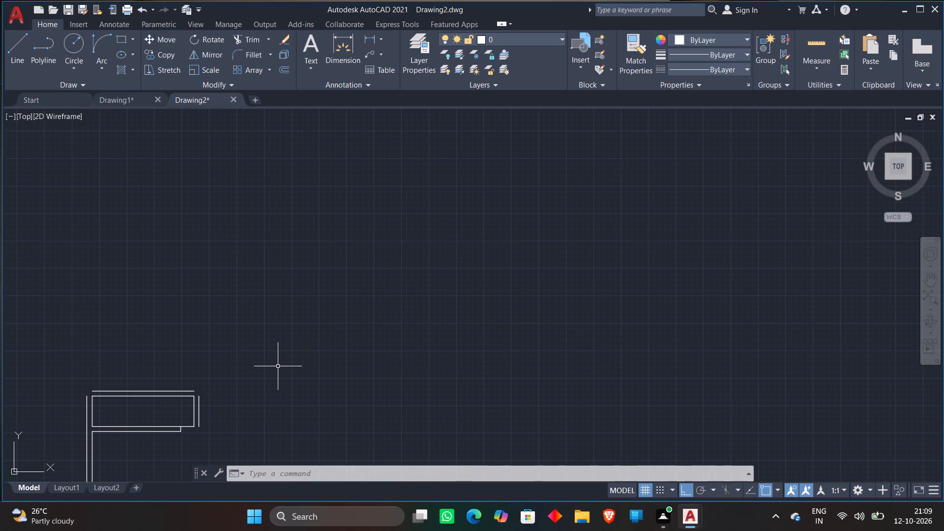
type("L")
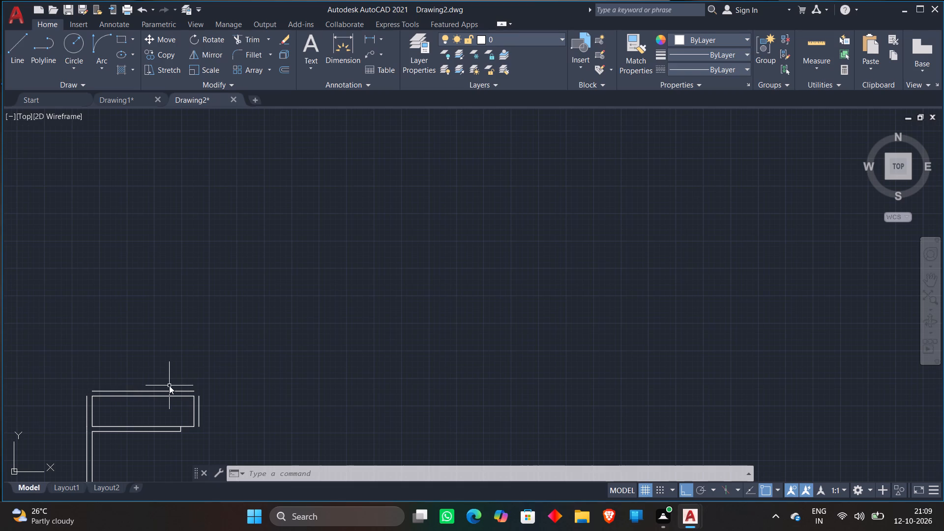
key("space")
left_click(199, 395)
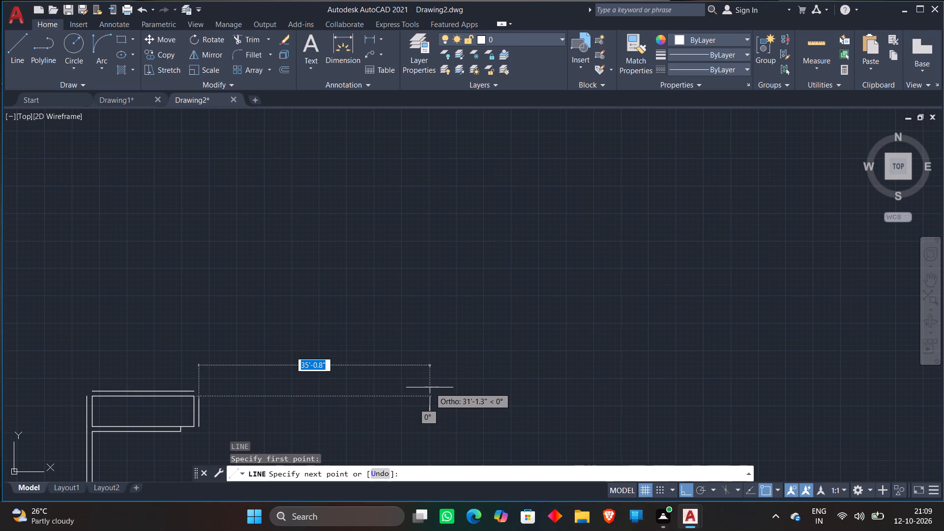
type("12'")
key("Return")
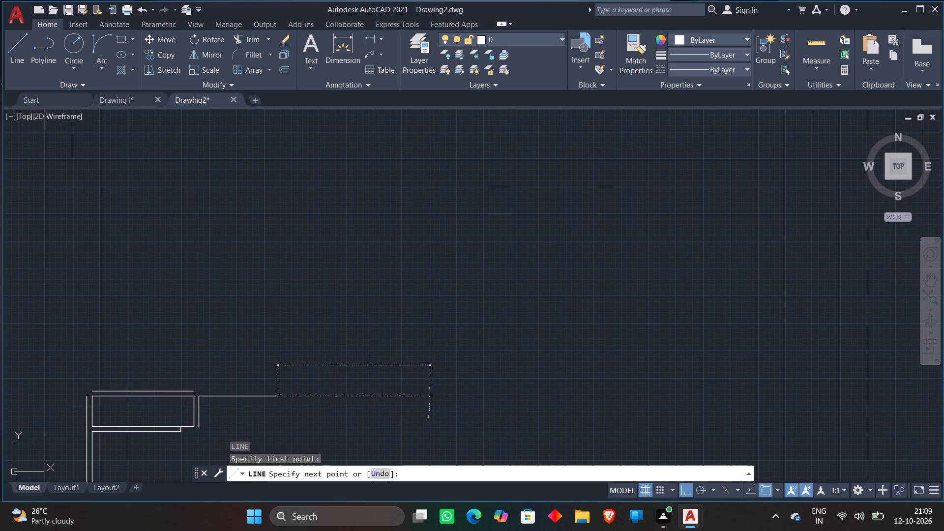
Continue the new room's outline 12'6" south and 12' west, then back north to overlap the existing west side line.
scroll(426, 372, "down", 1)
middle_click_drag(425, 372, 425, 310)
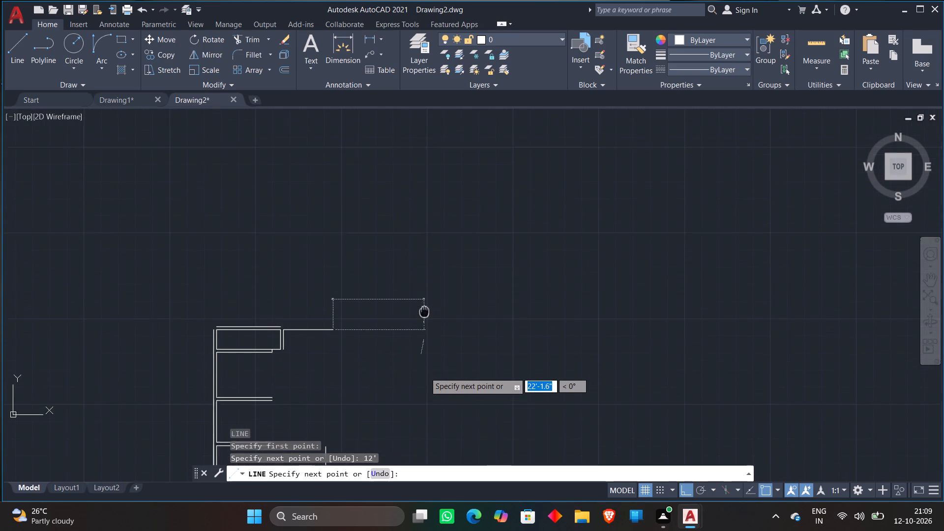
middle_click_drag(425, 310, 439, 259)
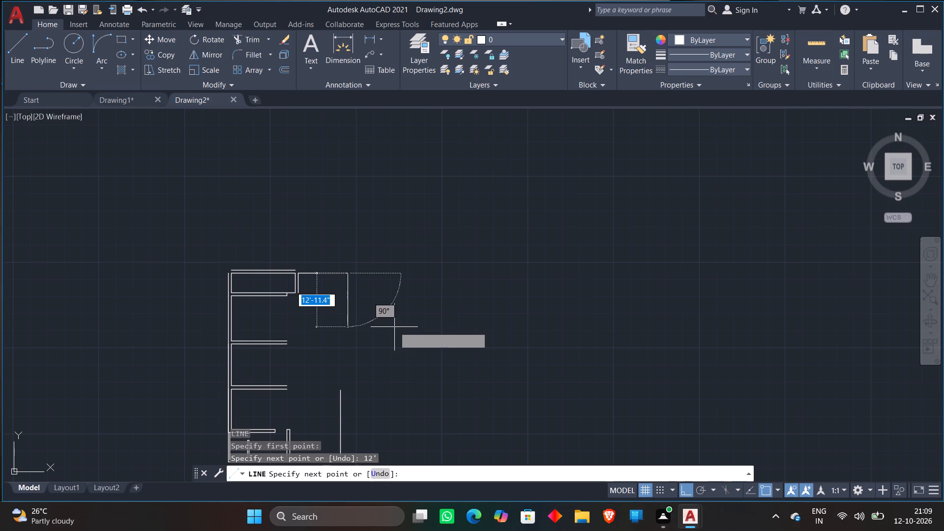
type("12'6")
key("shift+quotedbl")
key("Return")
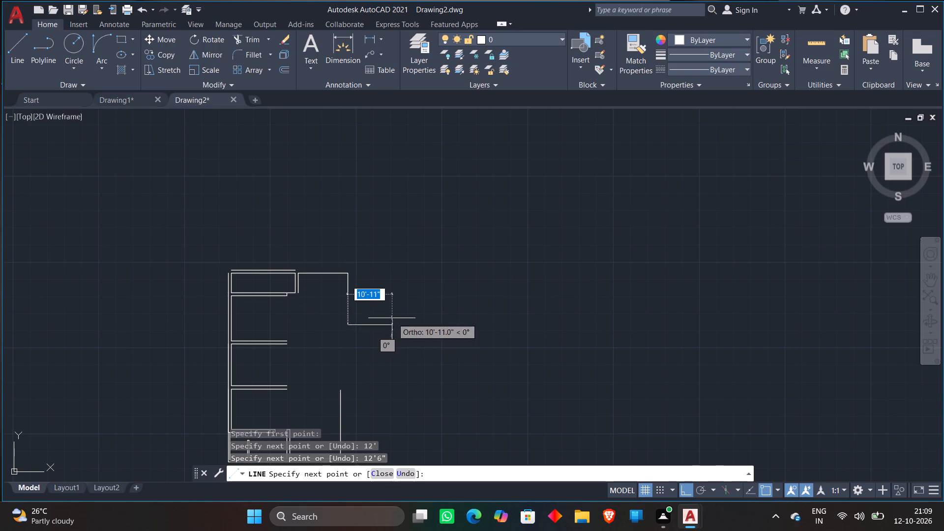
scroll(391, 318, "up", 2)
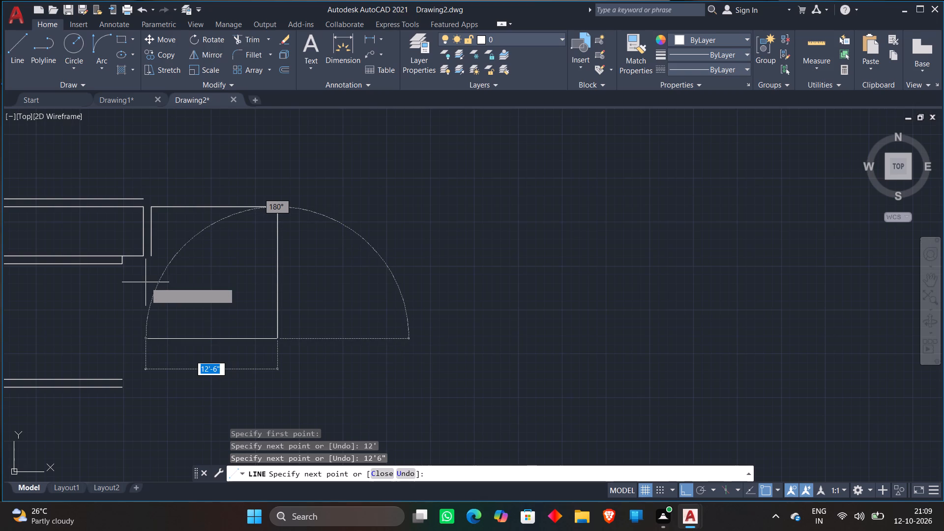
type("12'")
key("Return")
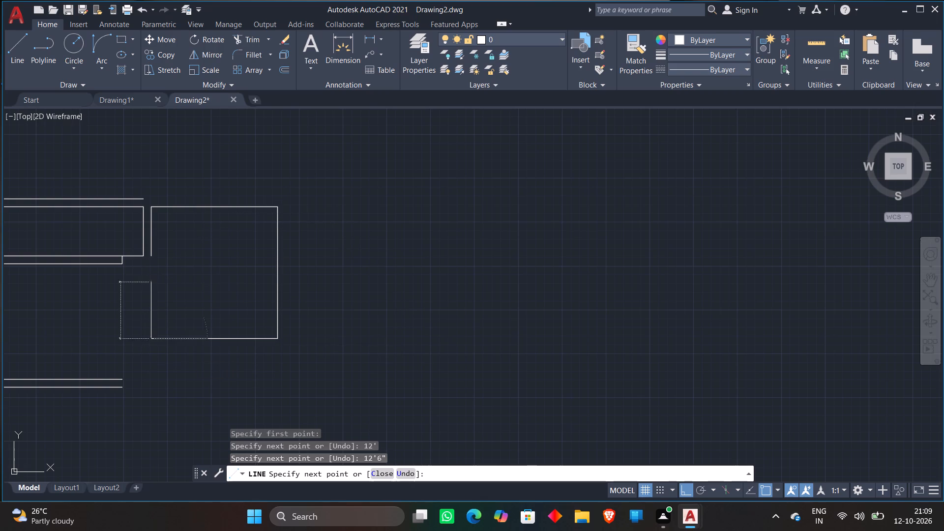
left_click(175, 250)
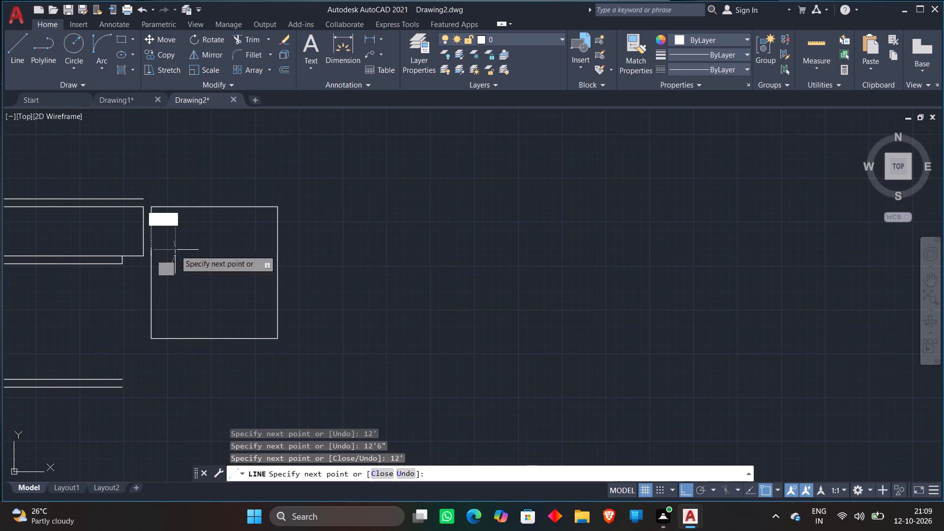
key("Escape")
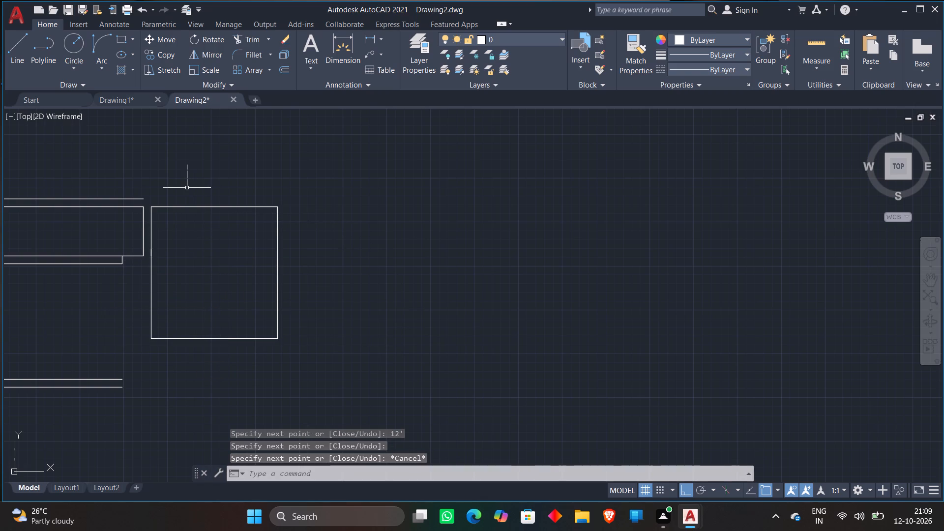
Offset the new room's north, east, west and south sides outward by 9" for the wall thickness.
key("o")
key("Return")
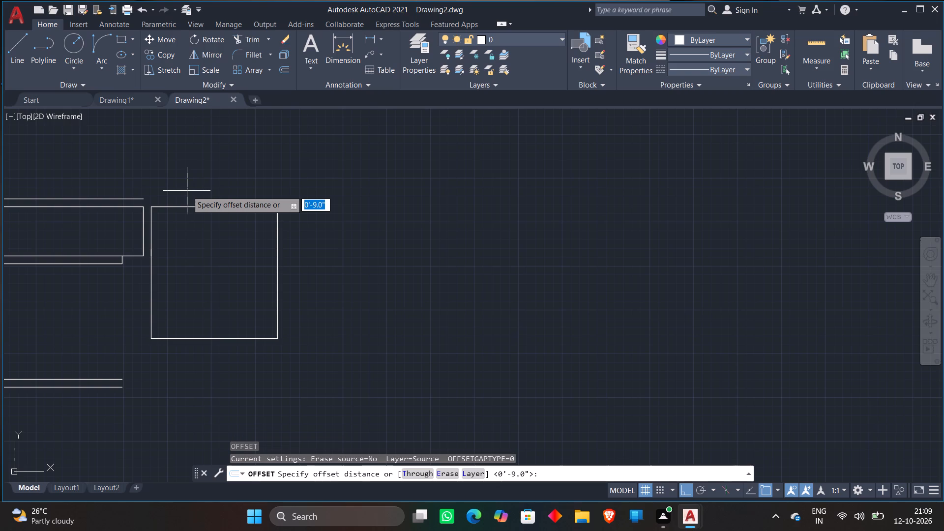
key("Return")
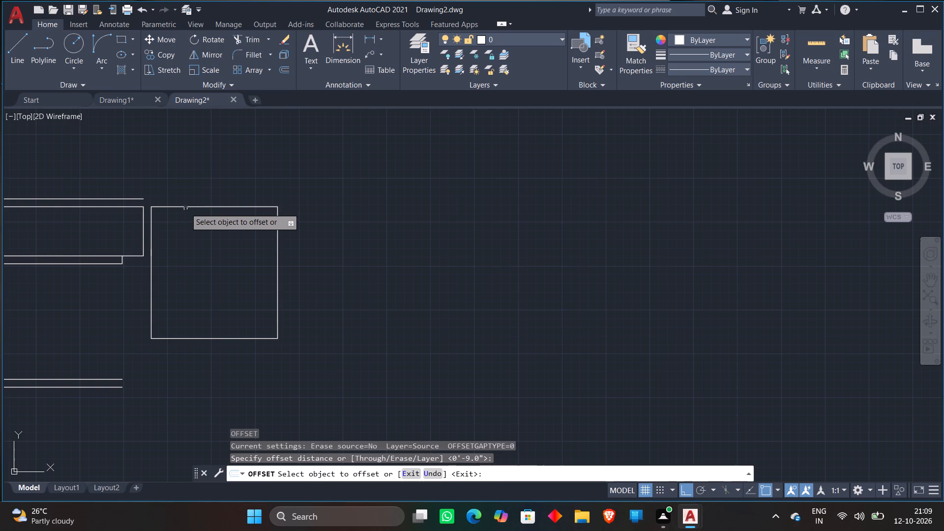
left_click(185, 206)
left_click(189, 187)
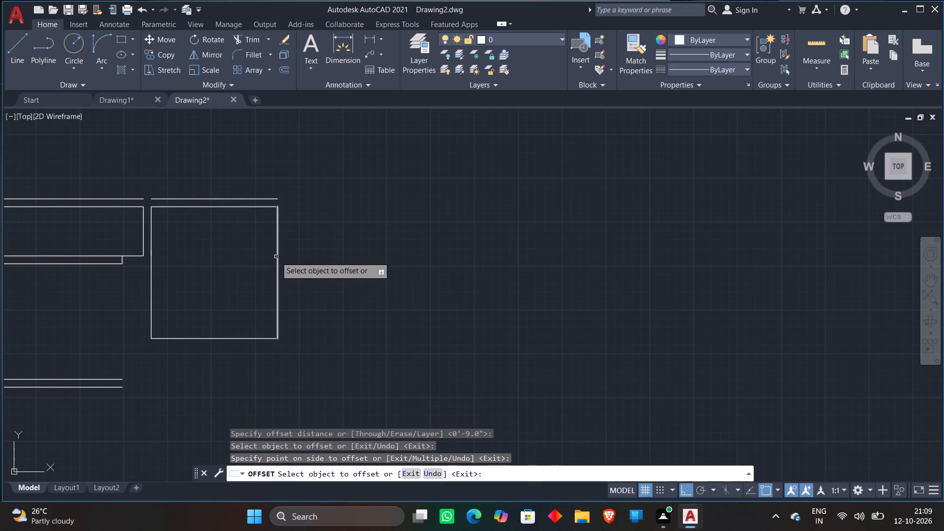
left_click(277, 258)
left_click(360, 251)
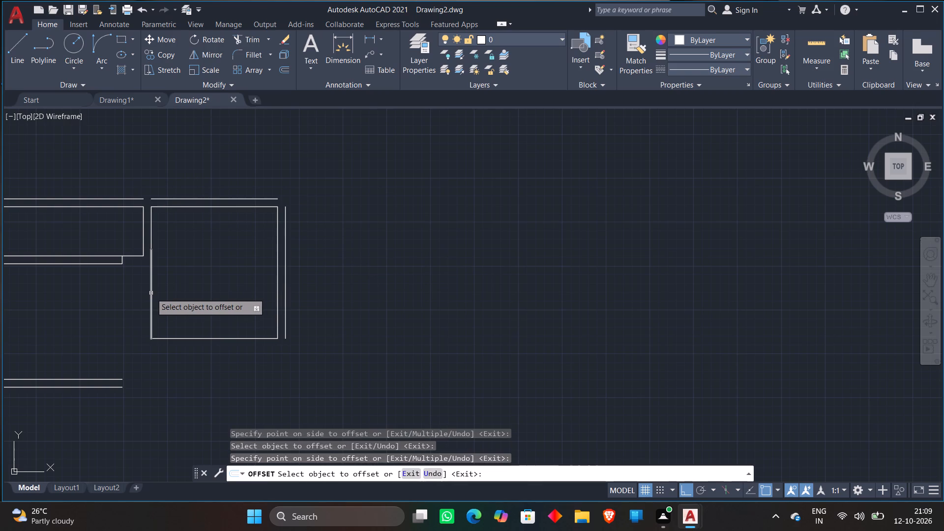
left_click(151, 293)
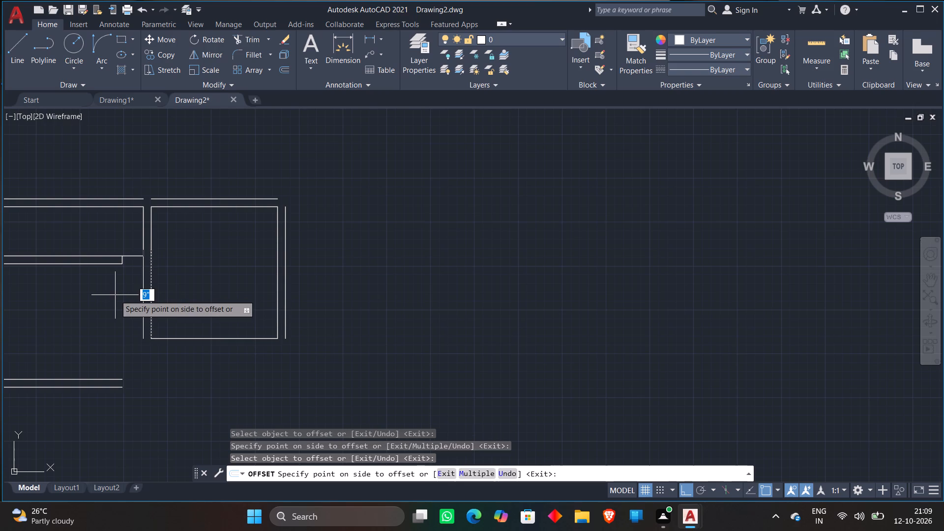
left_click(115, 295)
scroll(207, 366, "down", 1)
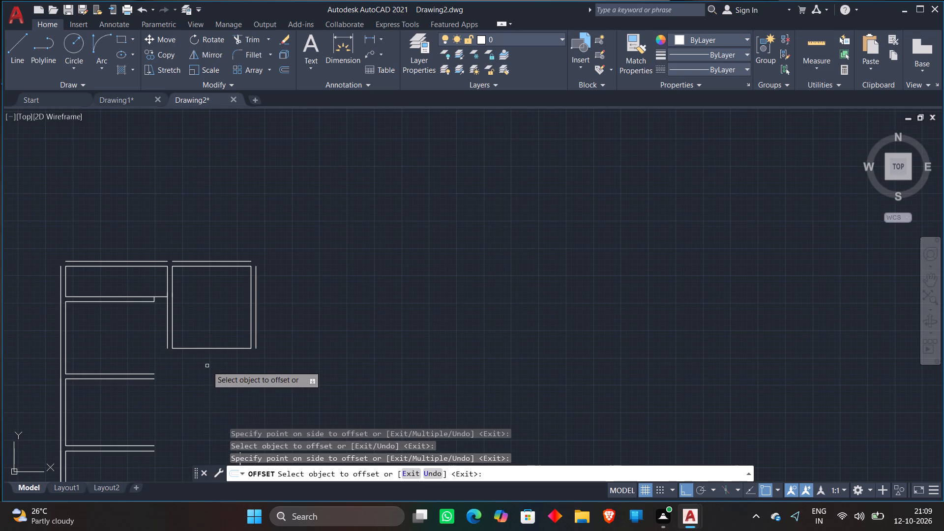
left_click(226, 351)
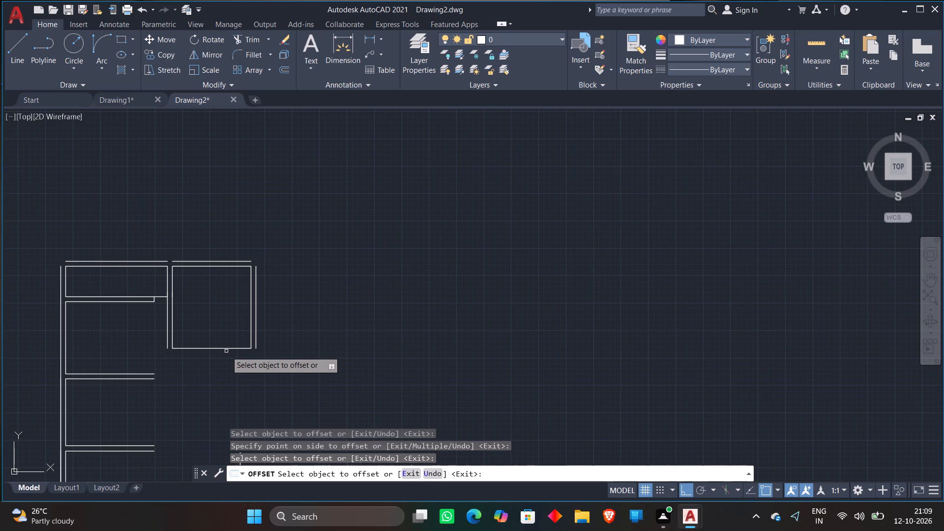
left_click(226, 349)
left_click(221, 380)
key("Escape")
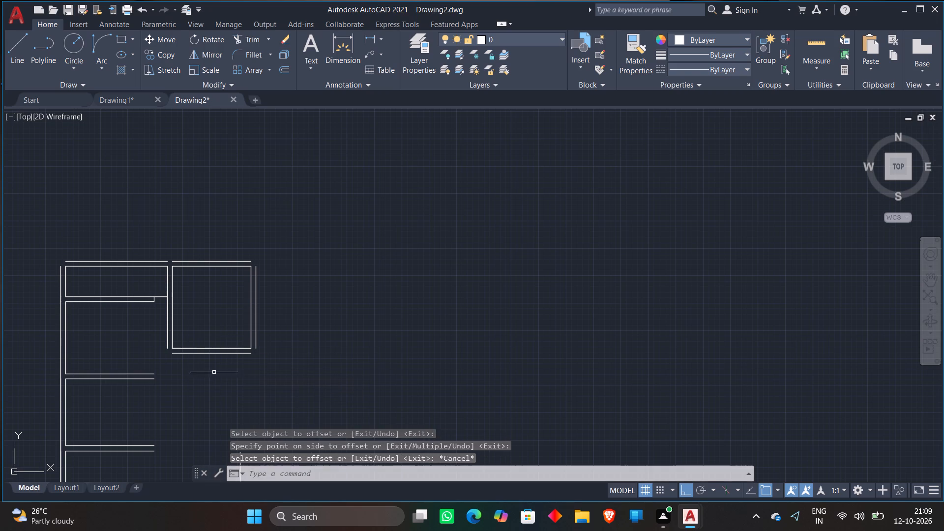
Draw a door-swing arc with start, end and direction from the topmost cross wall's end cap, curving up to the northeast, tangent at 90°.
scroll(159, 258, "up", 2)
left_click(100, 40)
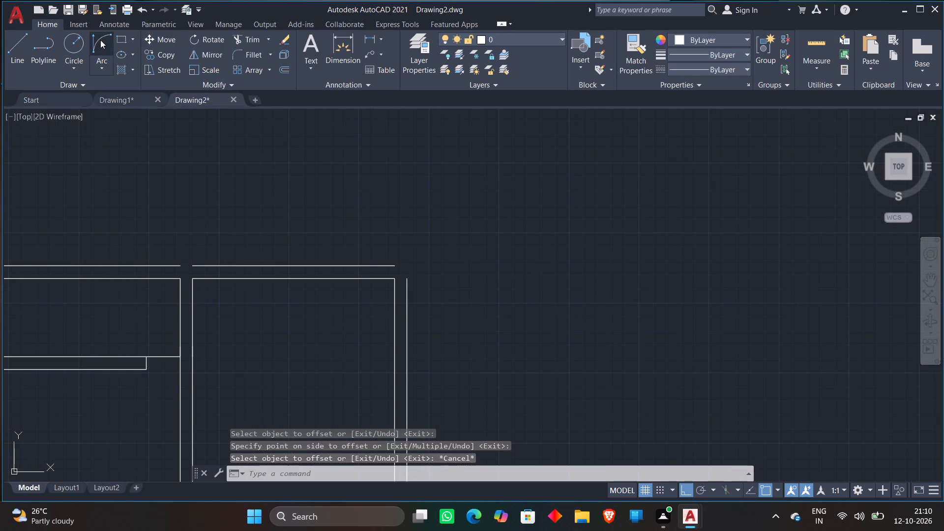
left_click(146, 360)
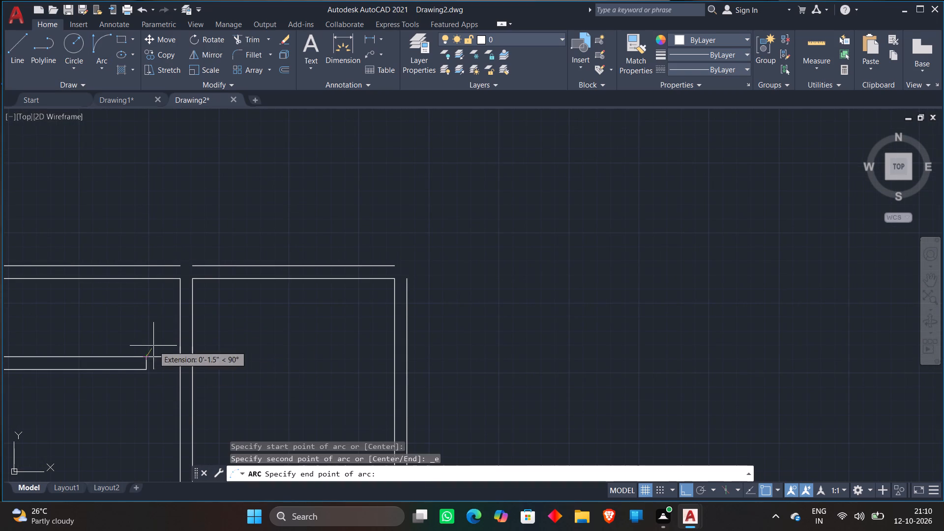
left_click(172, 319)
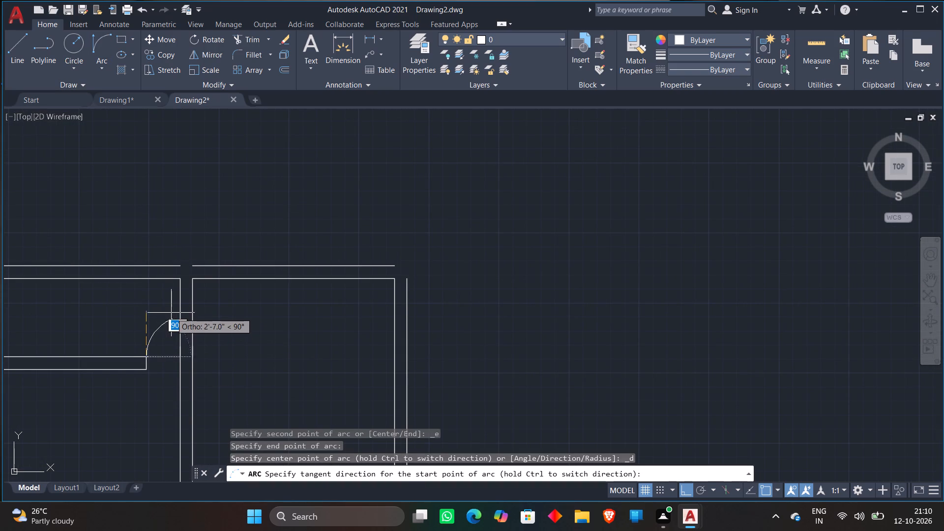
left_click(171, 313)
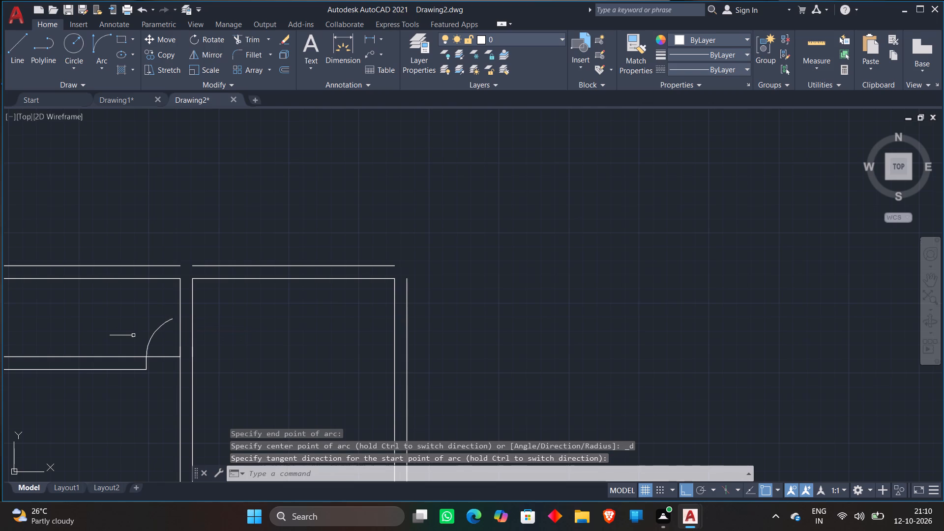
Draw the door leaf as a vertical line about 3' long from the arc's upper end down to the cross wall's lower line level.
type("L")
key("space")
left_click(168, 319)
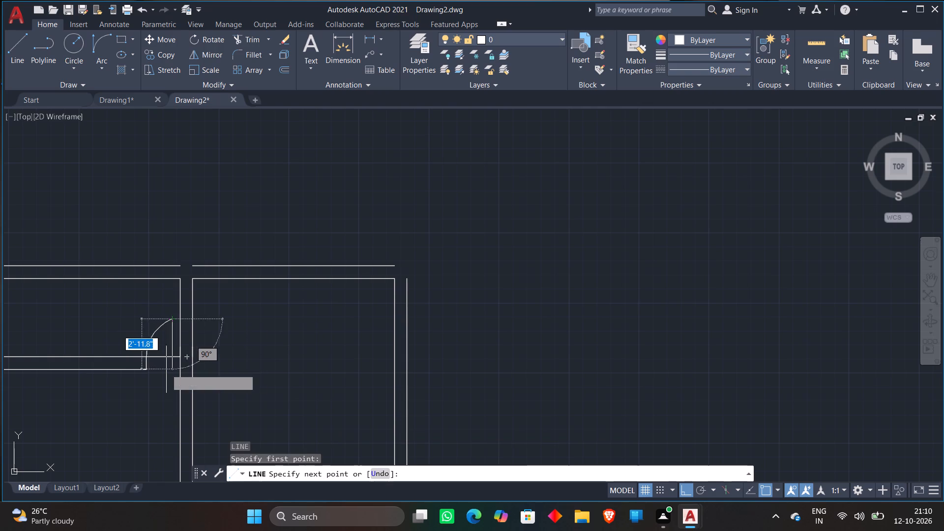
left_click(166, 369)
key("Escape")
scroll(166, 351, "up", 2)
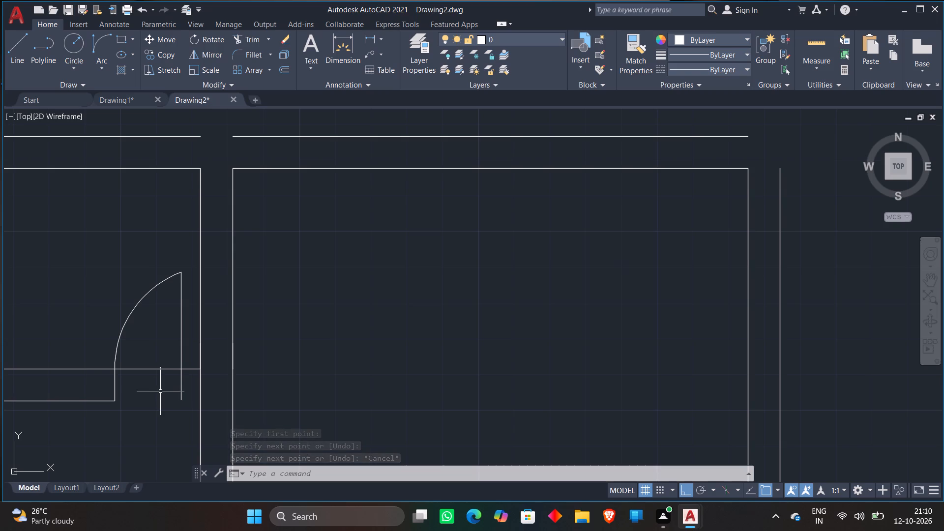
Extend the topmost cross wall's lower line east to the vertical wall line past the door opening.
type("EX")
key("space")
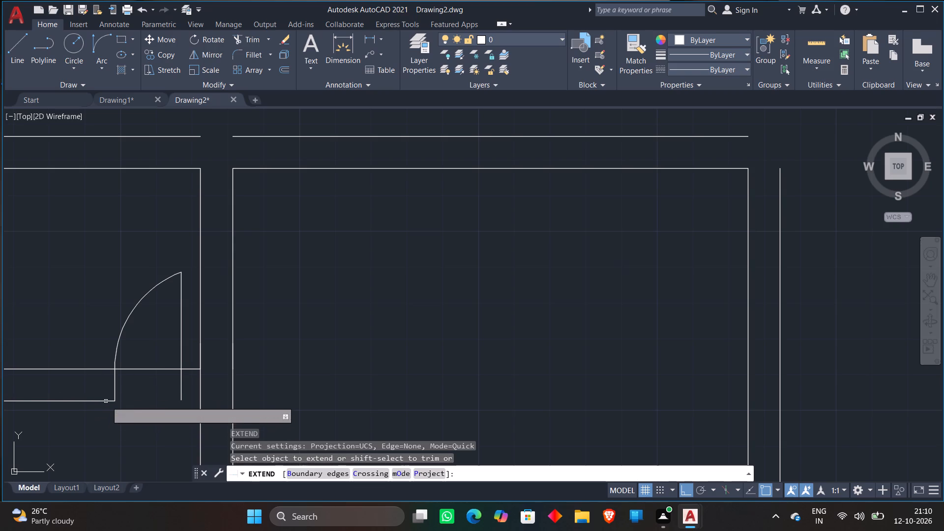
left_click(106, 401)
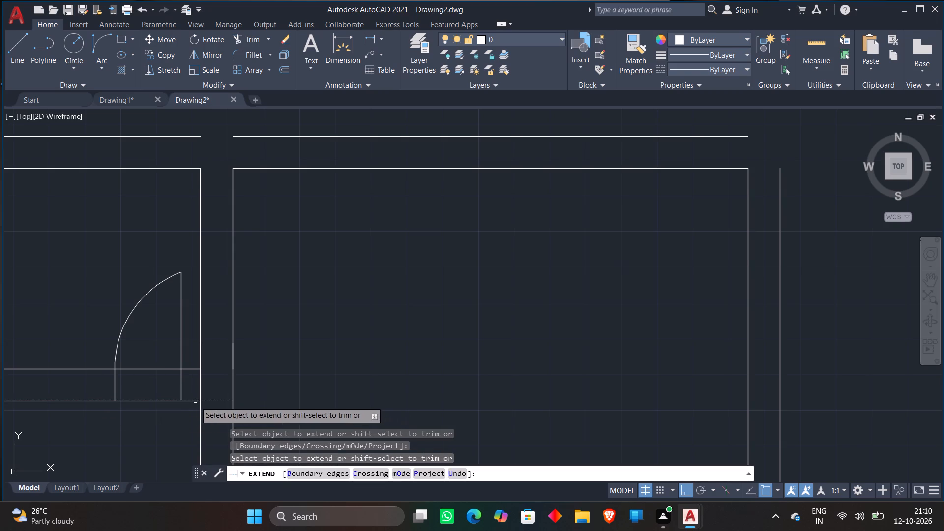
key("Escape")
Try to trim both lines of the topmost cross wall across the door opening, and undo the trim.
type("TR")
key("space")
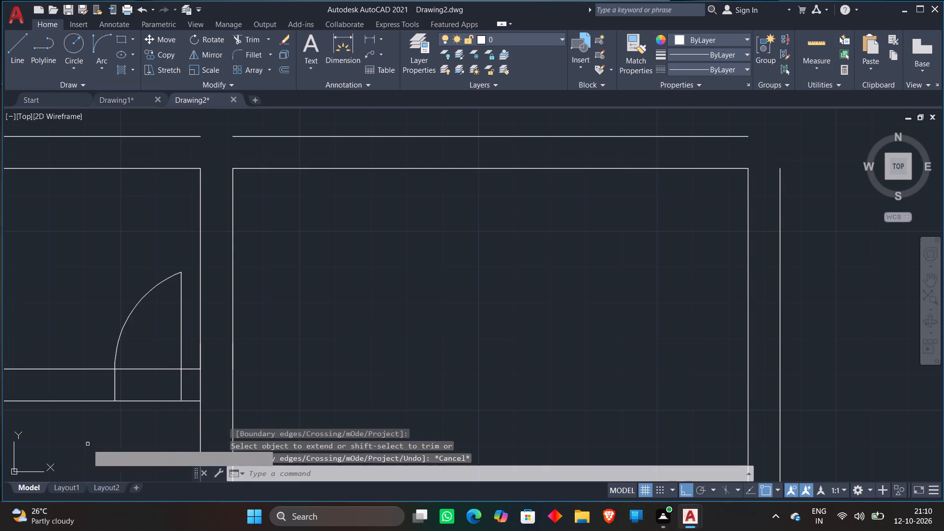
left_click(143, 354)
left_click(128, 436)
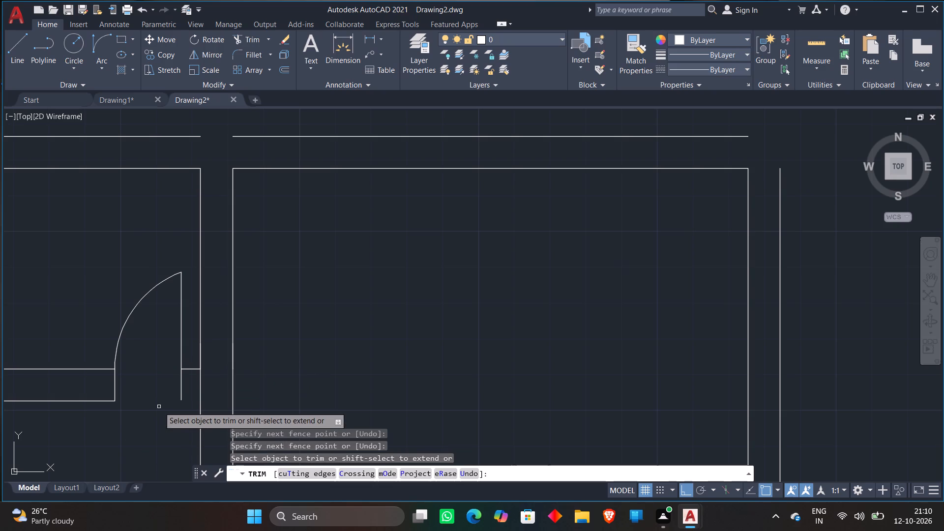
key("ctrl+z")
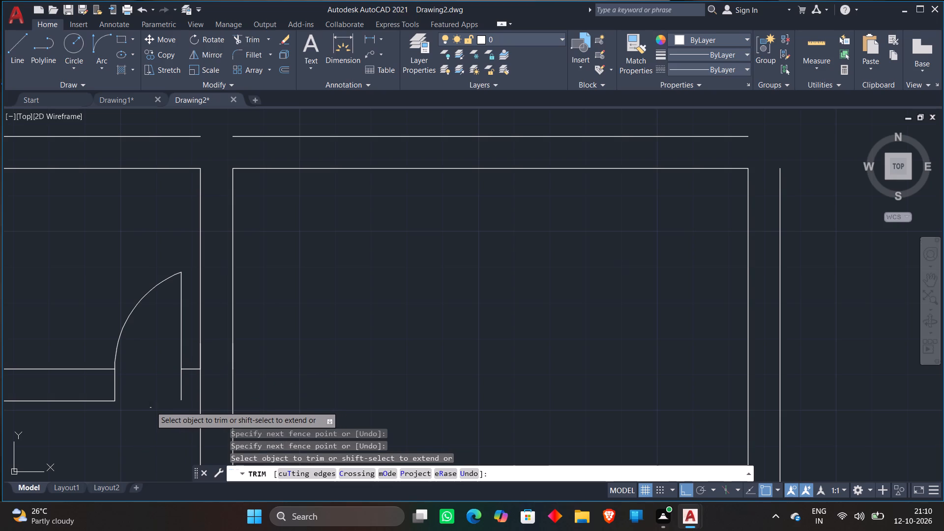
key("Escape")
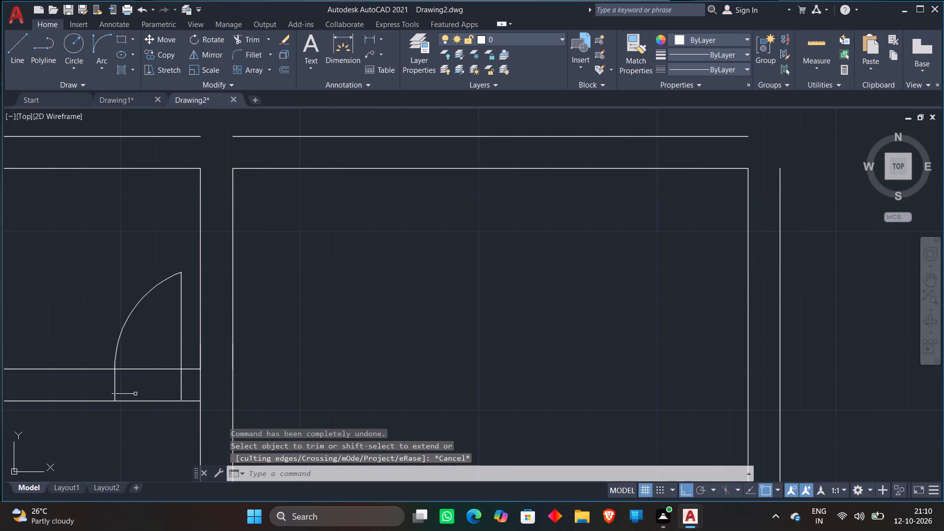
Trim the cross wall's upper line across the door opening and remove its short stub between the door leaf and the vertical wall.
type("TR")
key("space")
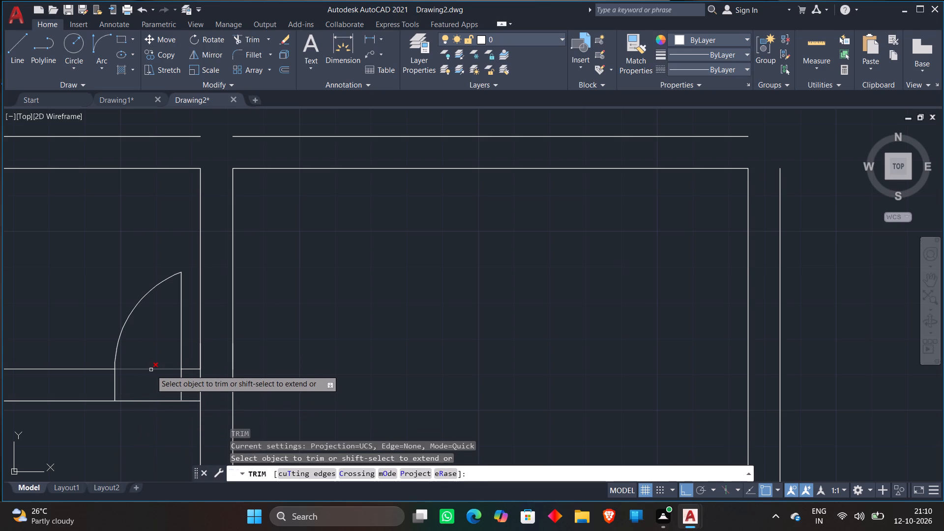
left_click(151, 370)
left_click(192, 369)
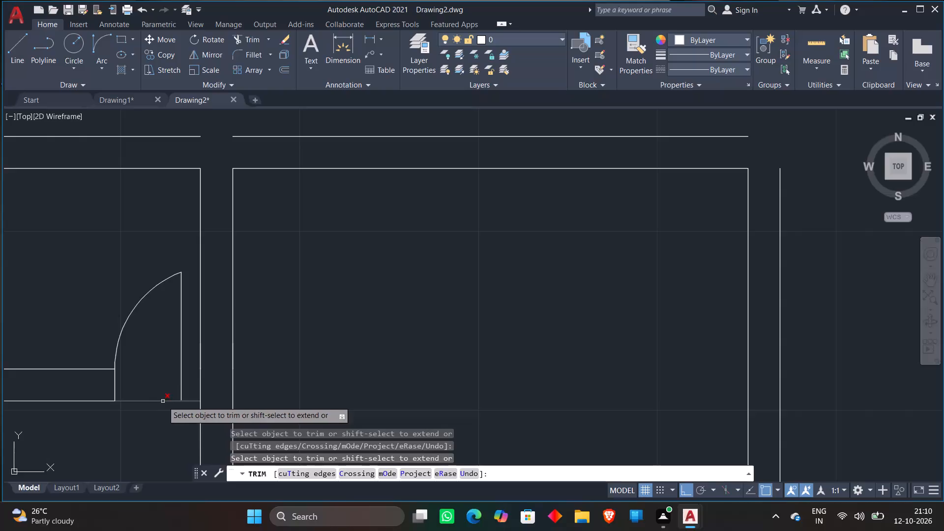
key("Escape")
Extend the door leaf to the cross wall's lower line, and trim that line between the end cap and the leaf.
type("EX")
key("space")
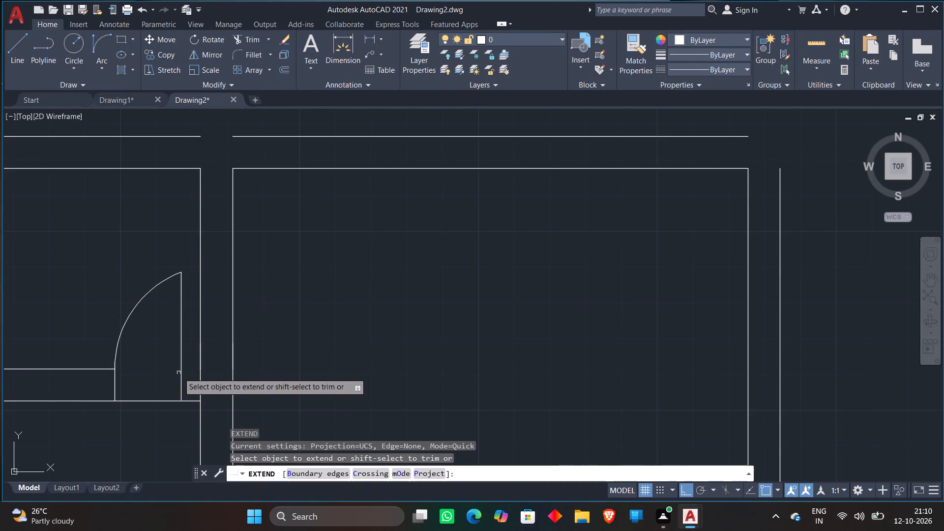
left_click(181, 377)
key("Escape")
type("TR")
key("space")
left_click(143, 389)
left_click(132, 427)
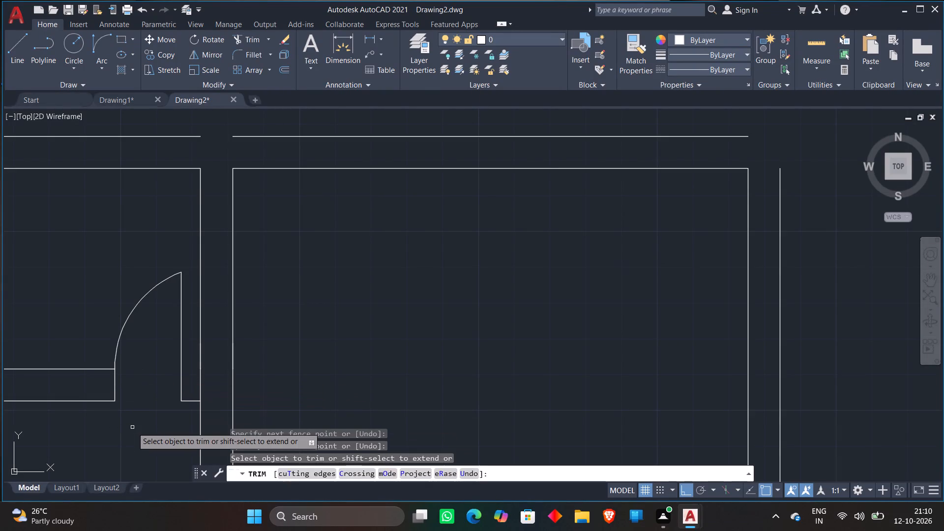
key("Escape")
Draw a start-end-direction door-swing arc from the northeast room's inner south line, about 1'-11" east of its southwest corner, curving up to the northwest.
scroll(140, 401, "down", 4)
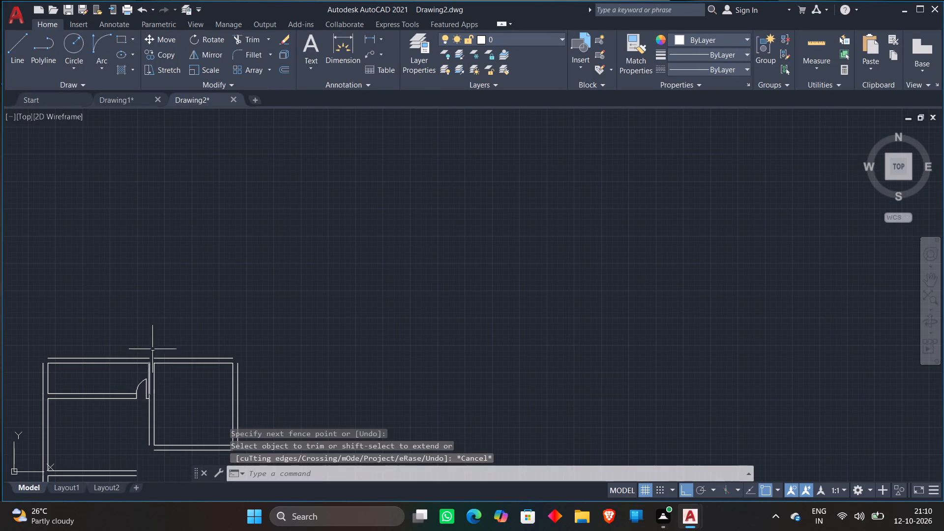
scroll(155, 334, "down", 1)
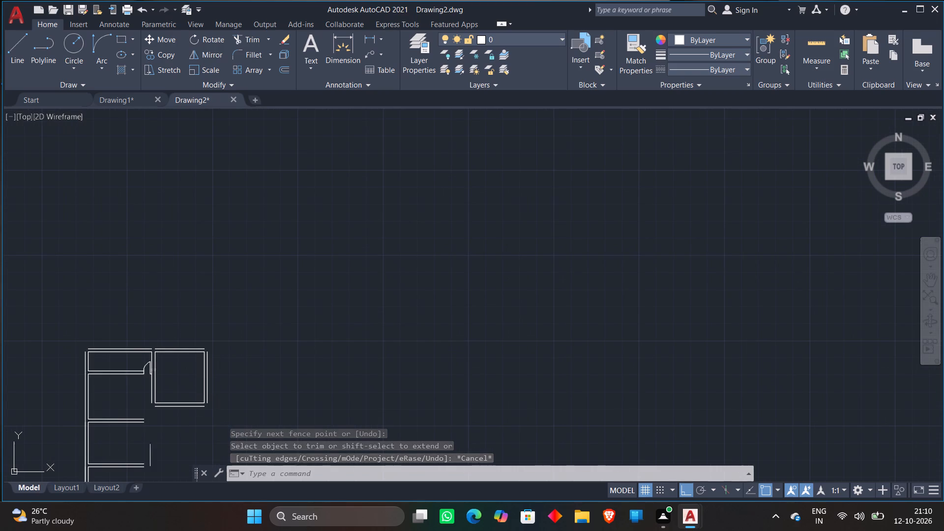
scroll(148, 410, "up", 3)
scroll(205, 359, "up", 2)
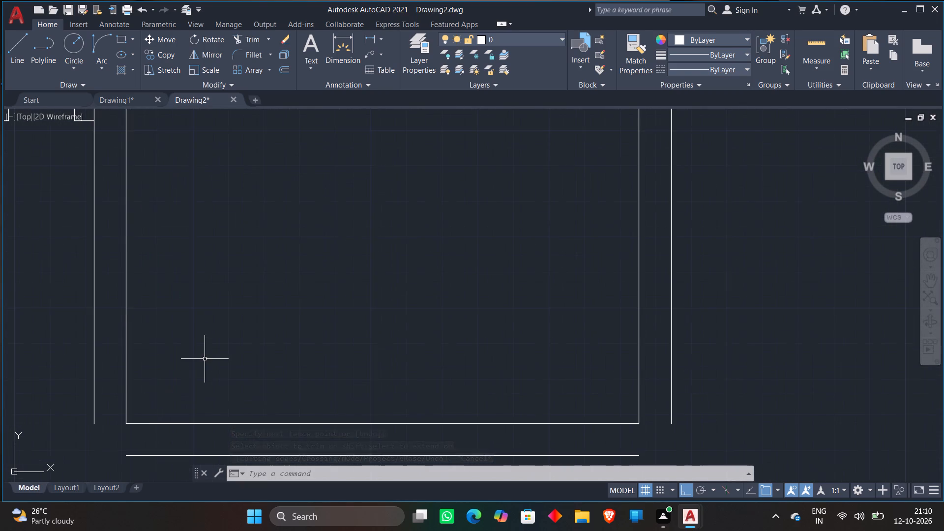
left_click(107, 39)
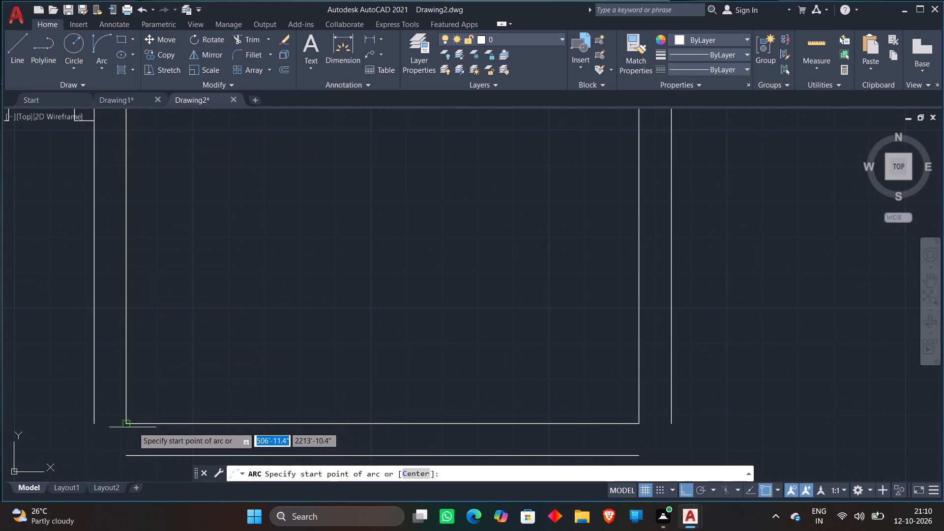
left_click(206, 423)
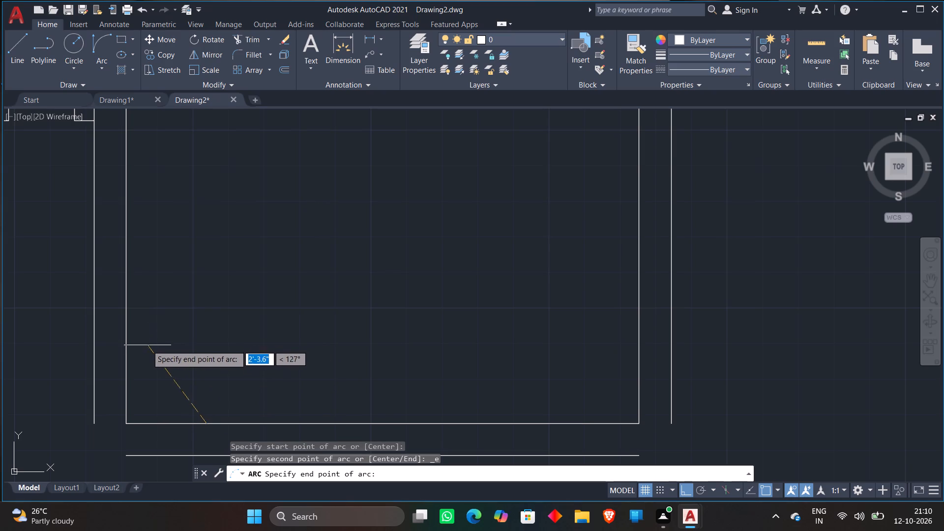
left_click(144, 350)
left_click(145, 312)
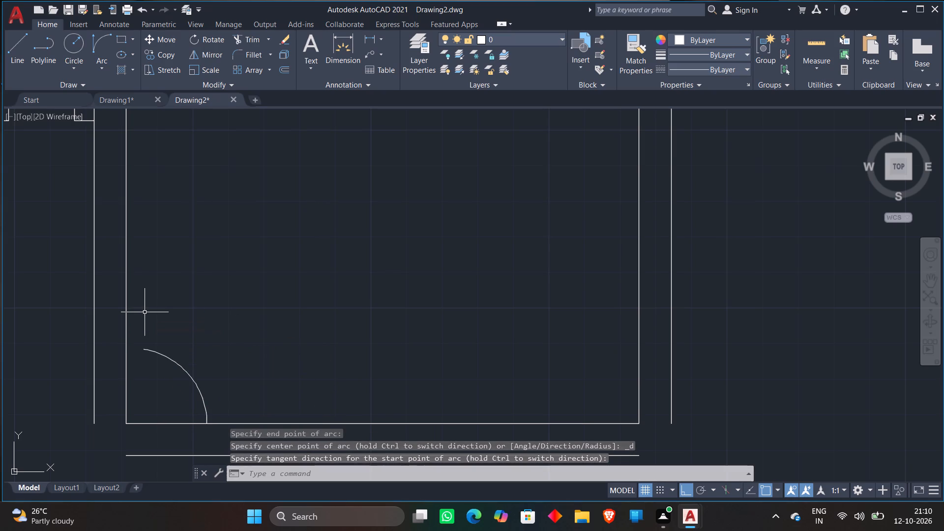
Draw the door leaf as a vertical line from the new arc's upper end down past the room's outer south wall line.
key("l")
key("Return")
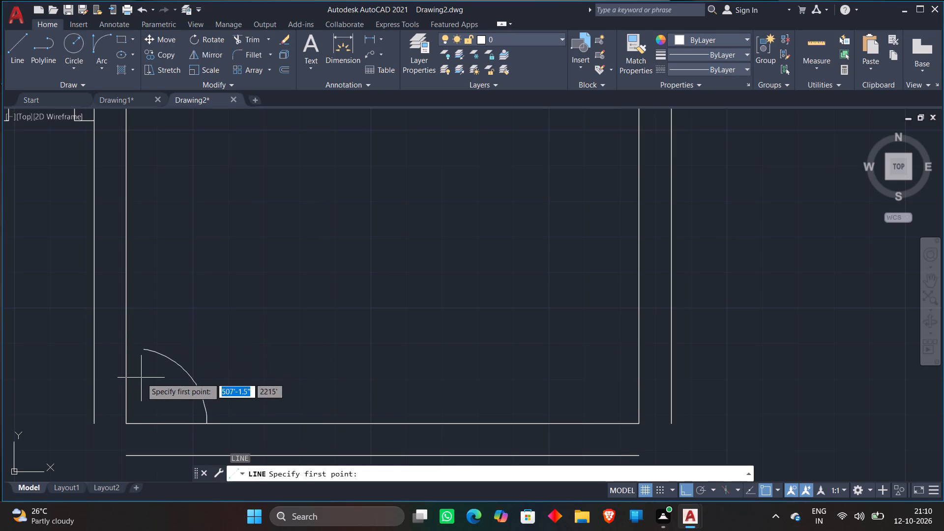
left_click(146, 357)
middle_click_drag(145, 451, 155, 380)
left_click(158, 429)
key("Escape")
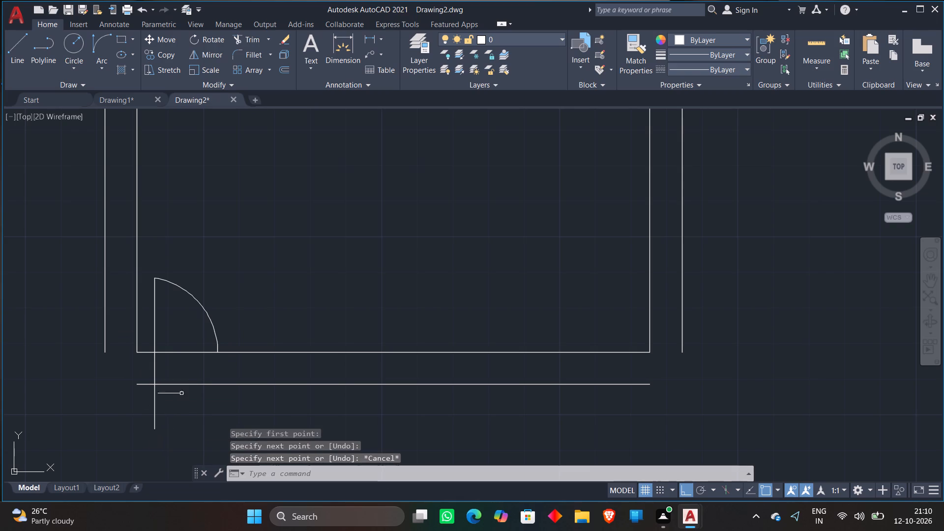
Draw a vertical jamb line from the arc's lower end down past the outer south wall line.
type("L")
key("space")
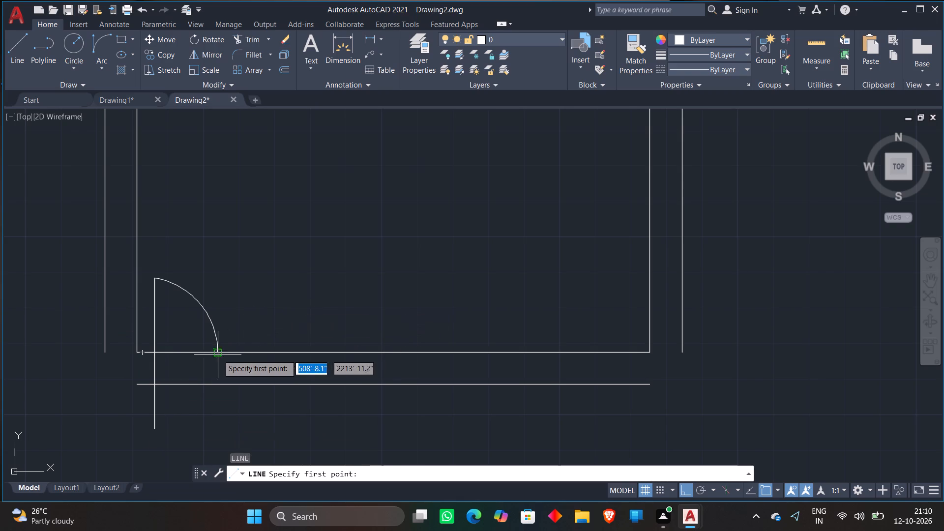
left_click(218, 354)
left_click(214, 409)
key("Escape")
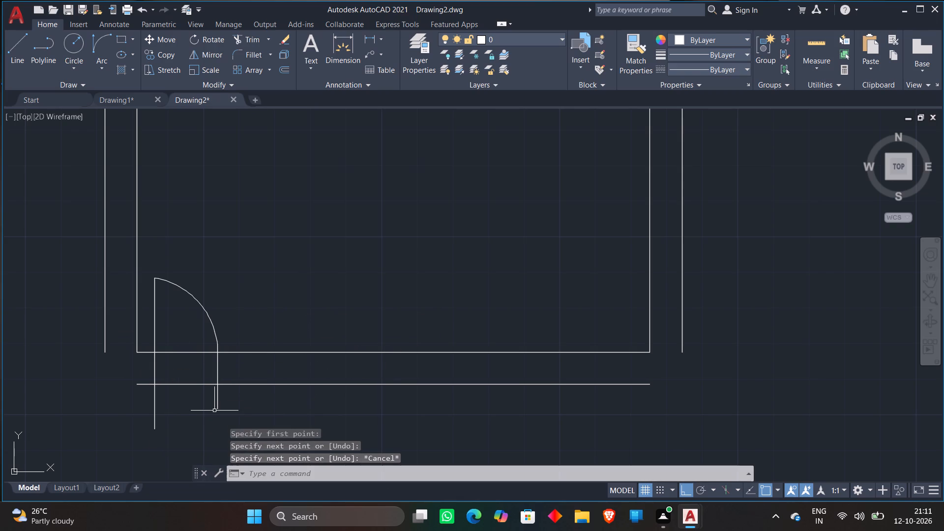
Trim both south wall lines between the leaf and the jamb, and cut the leaf's excess below the outer wall line.
type("TR")
key("space")
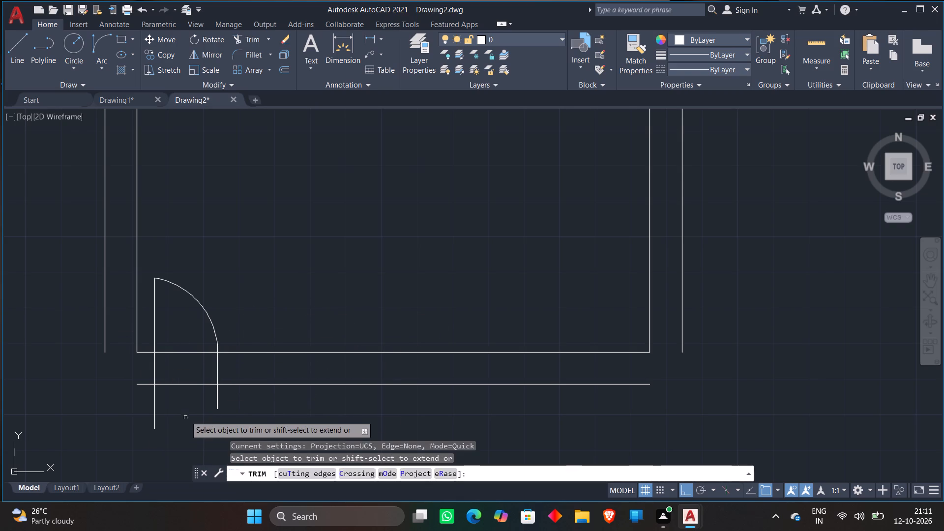
left_click(187, 343)
left_click(179, 400)
left_click(90, 415)
left_click(290, 412)
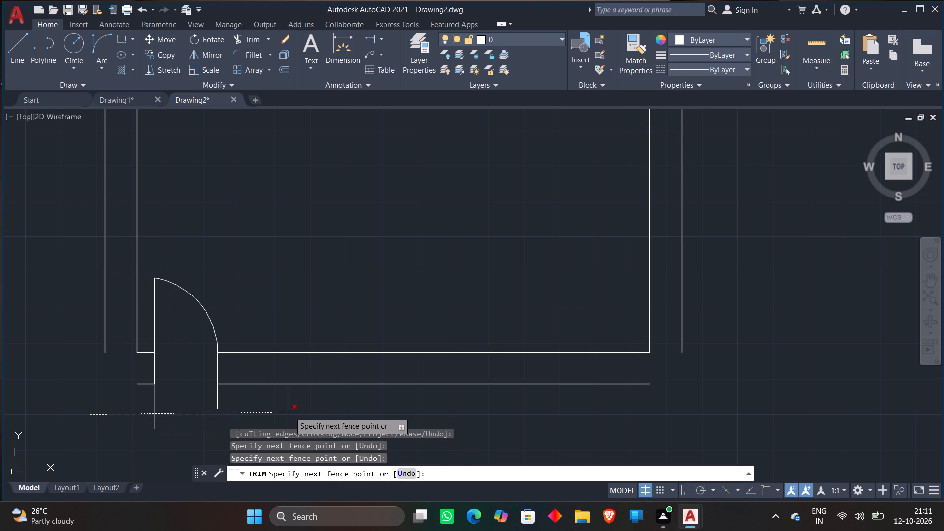
key("Escape")
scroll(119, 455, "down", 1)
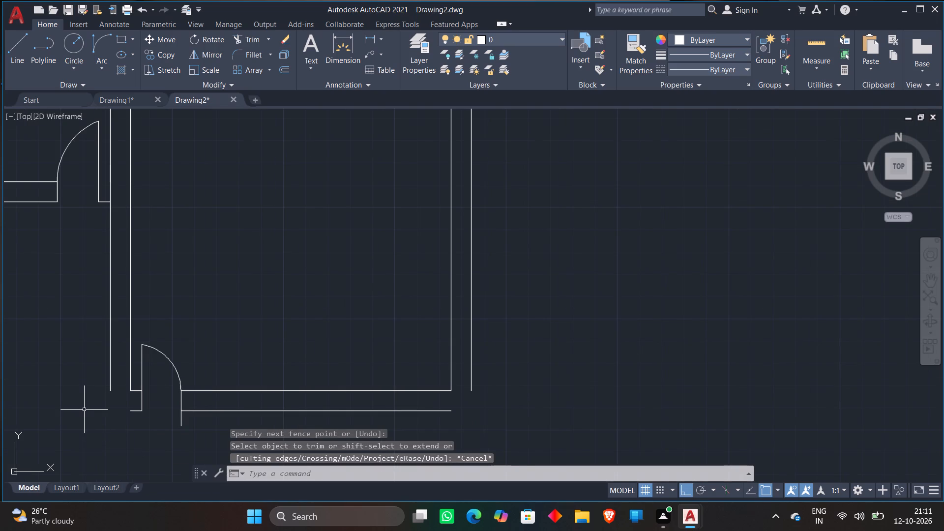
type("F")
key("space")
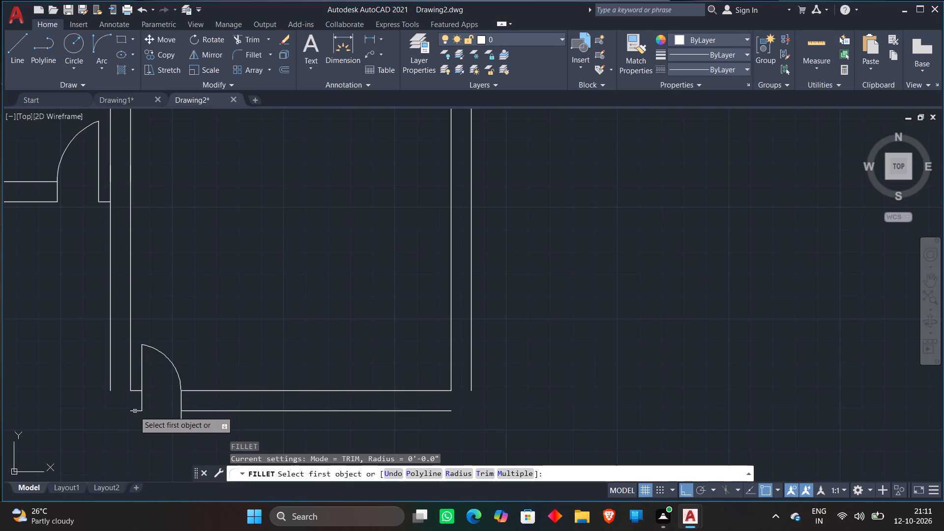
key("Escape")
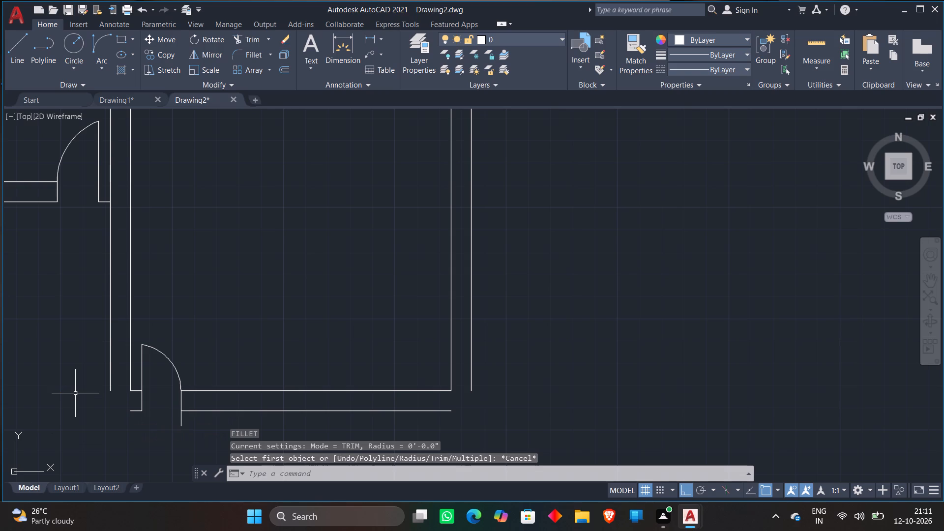
Fillet the northeast room's outer west and outer south wall lines into a sharp southwest corner with radius 0.
type("F")
key("space")
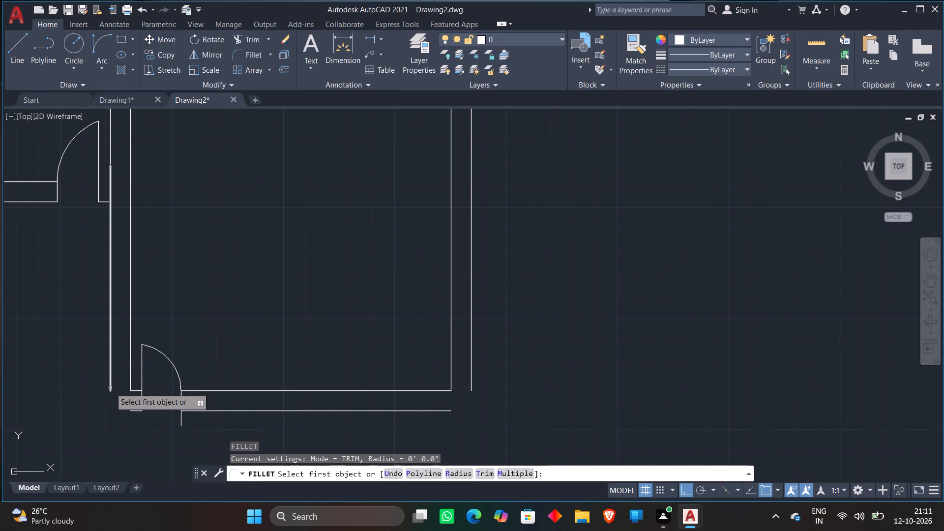
left_click(110, 387)
left_click(130, 411)
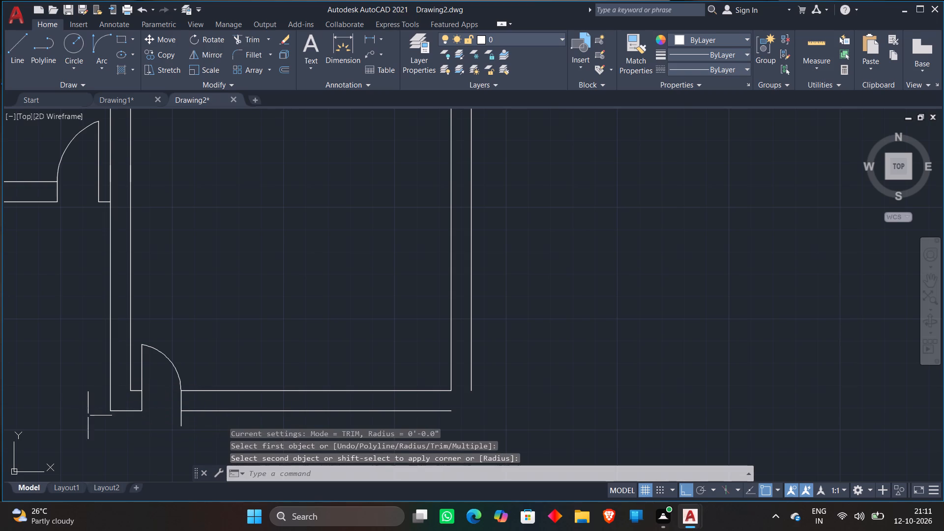
key("Escape")
Trim the south door's jamb line where it projects below the outer wall line.
scroll(85, 419, "down", 2)
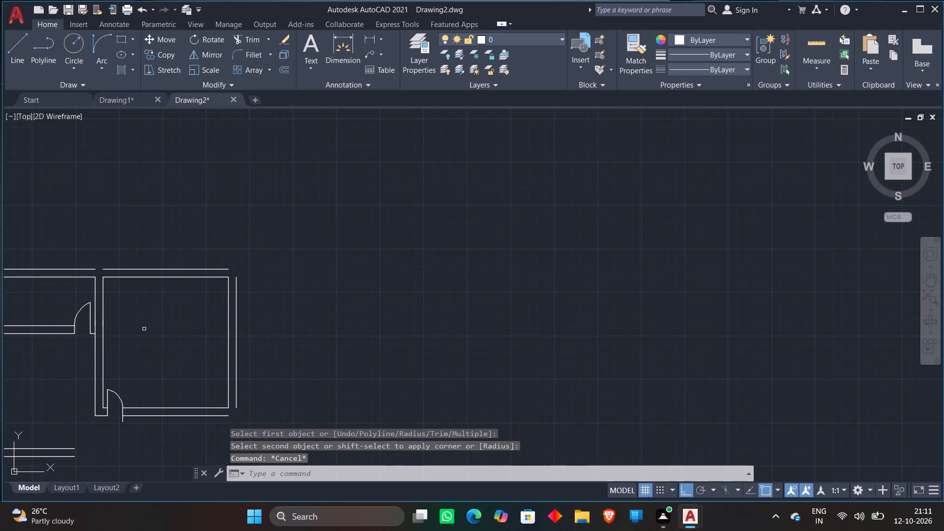
middle_click_drag(144, 329, 327, 367)
middle_click_drag(348, 387, 329, 290)
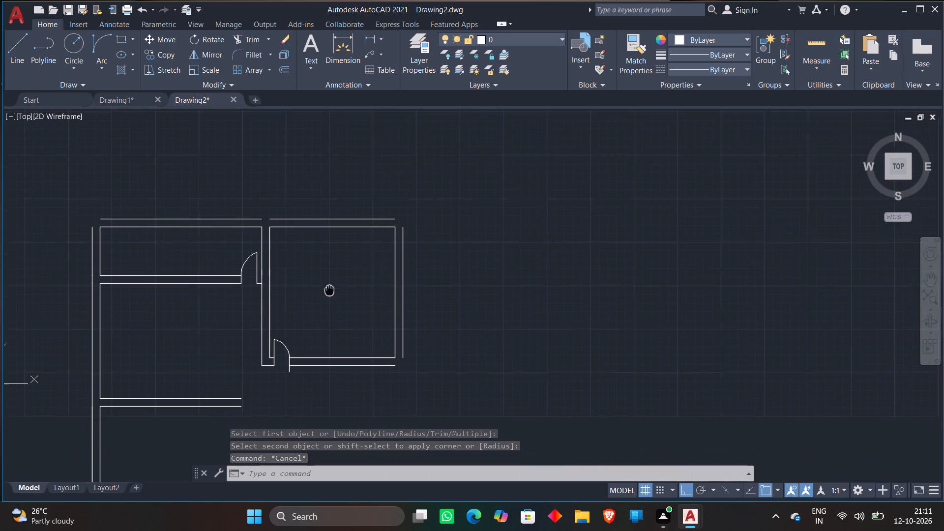
middle_click_drag(329, 290, 329, 289)
scroll(291, 381, "up", 3)
type("TR")
key("space")
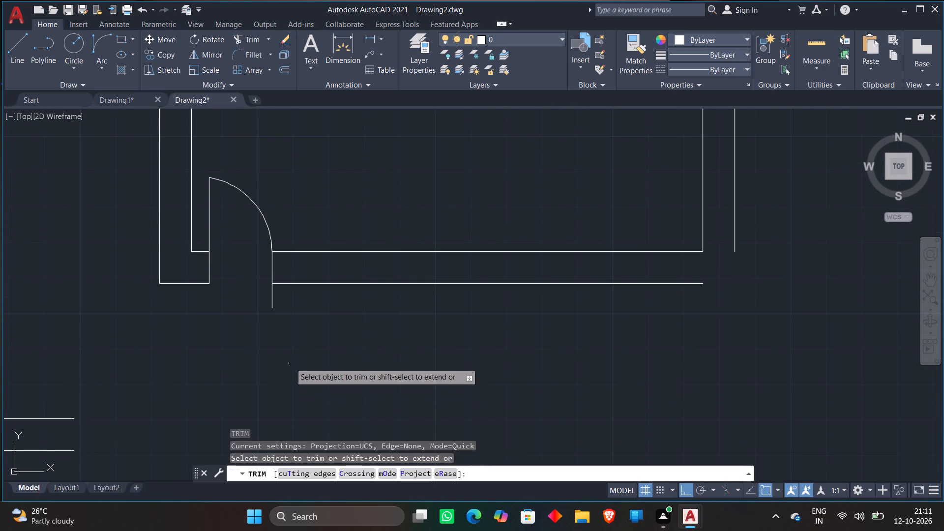
left_click(272, 303)
key("Escape")
Fillet the building's outer west and outer north wall lines into a sharp northwest corner with radius 0.
scroll(402, 350, "down", 1)
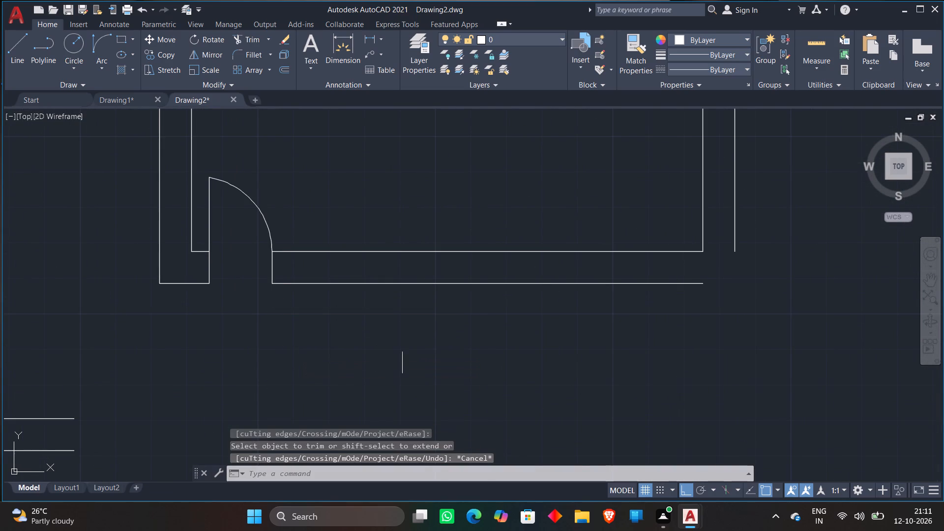
scroll(408, 341, "down", 1)
scroll(380, 212, "down", 1)
middle_click_drag(382, 216, 391, 273)
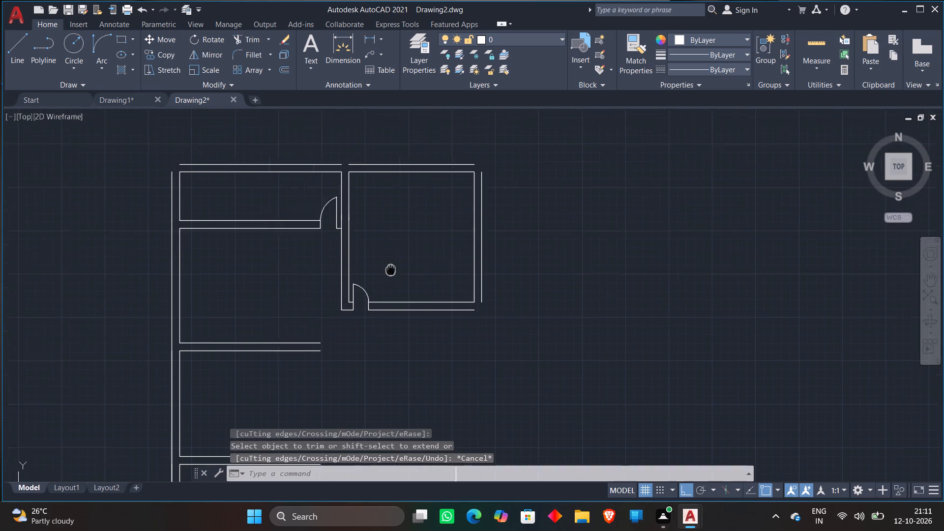
middle_click_drag(391, 273, 396, 286)
scroll(211, 177, "up", 1)
key("f")
key("space")
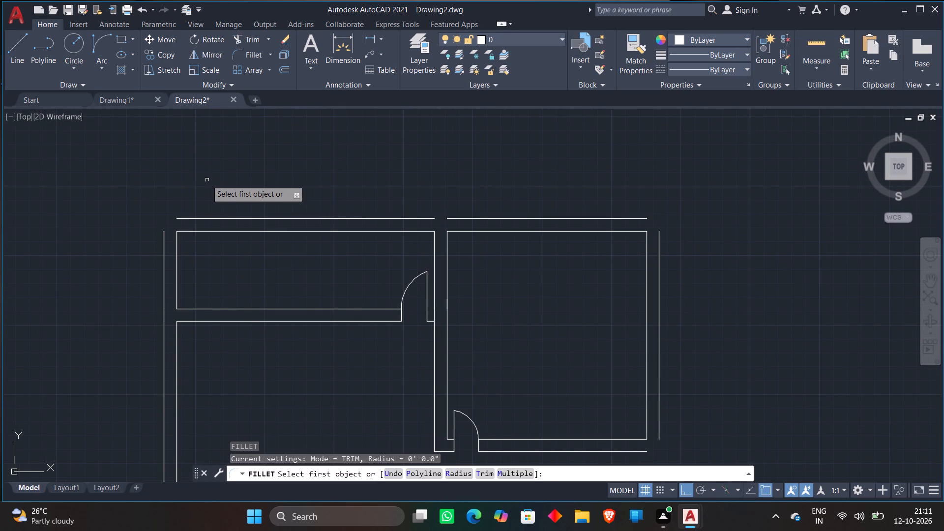
left_click(165, 236)
left_click(181, 219)
key("Escape")
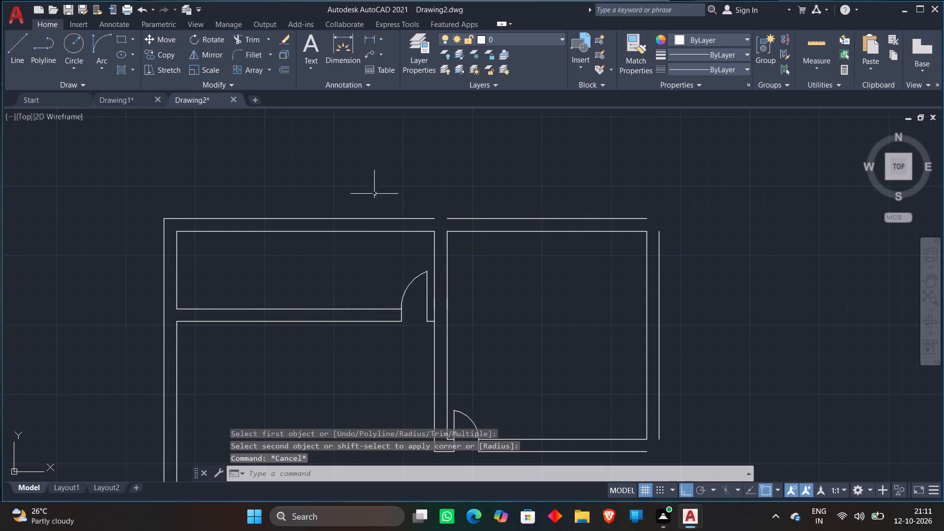
Extend the building's outer north wall line east across the gap above the partition to meet the northeast room's outer line.
middle_click_drag(400, 184, 293, 231)
type("EX")
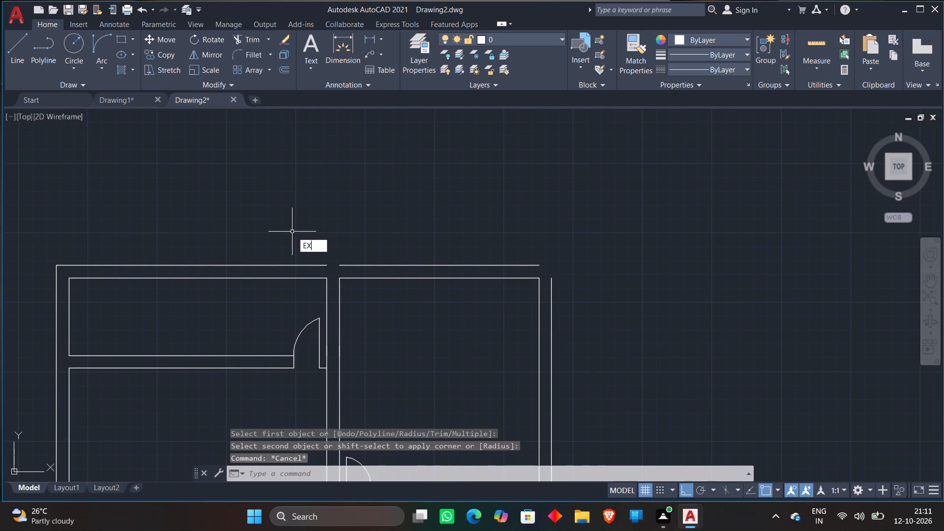
key("space")
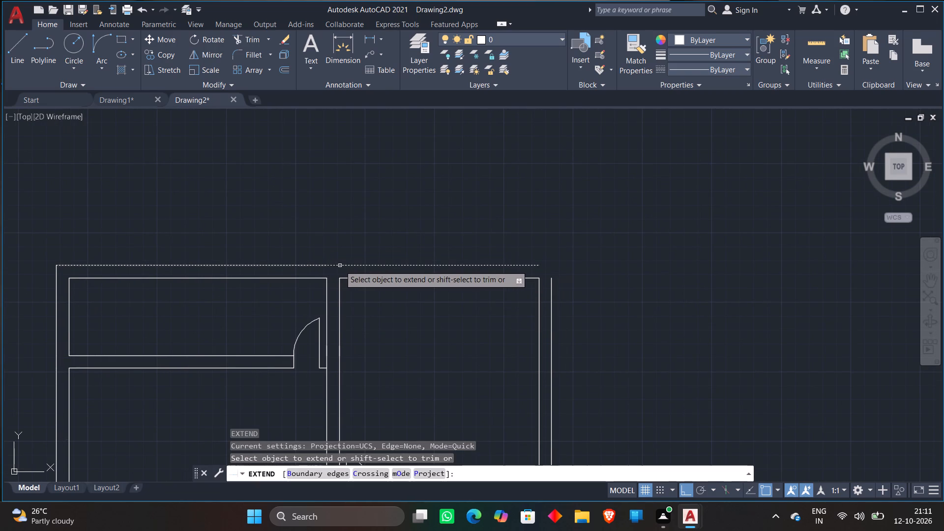
left_click(340, 265)
key("Escape")
Erase the northeast room's outer east wall line.
scroll(574, 247, "down", 2)
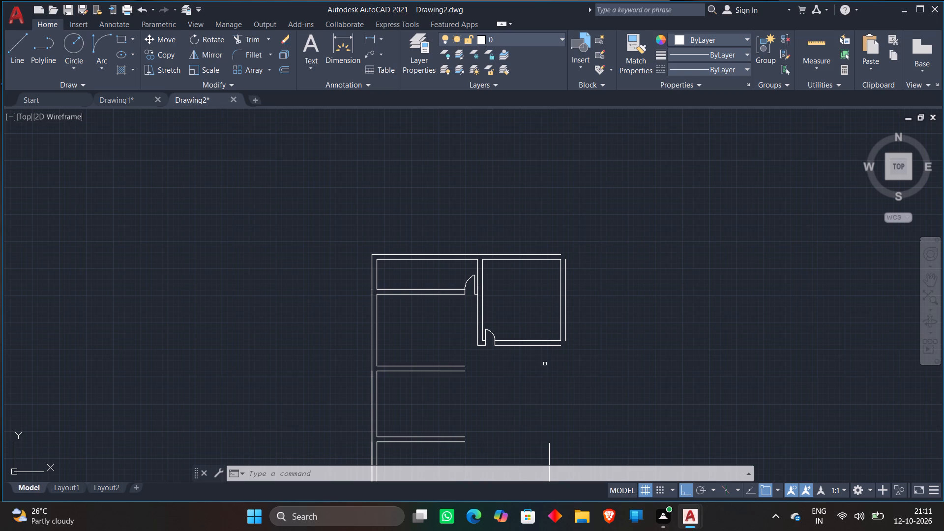
middle_click_drag(602, 329, 585, 311)
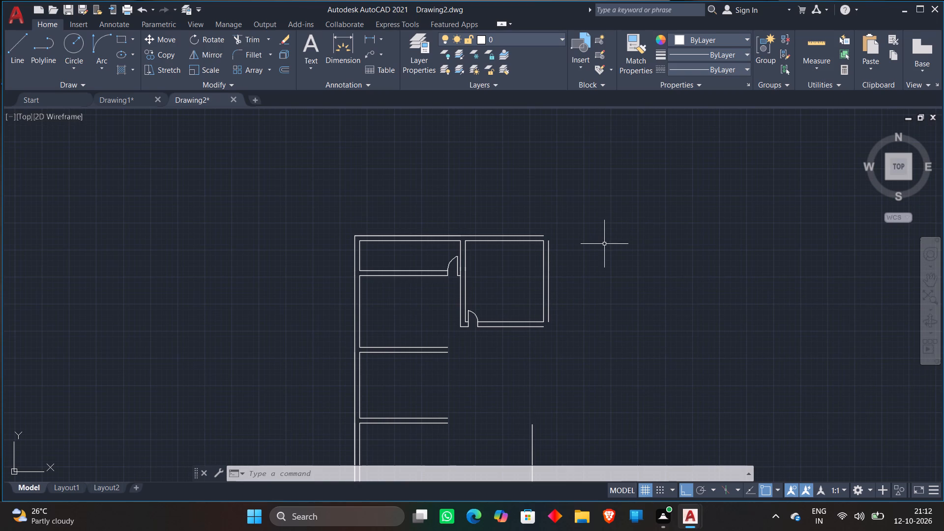
scroll(552, 257, "up", 2)
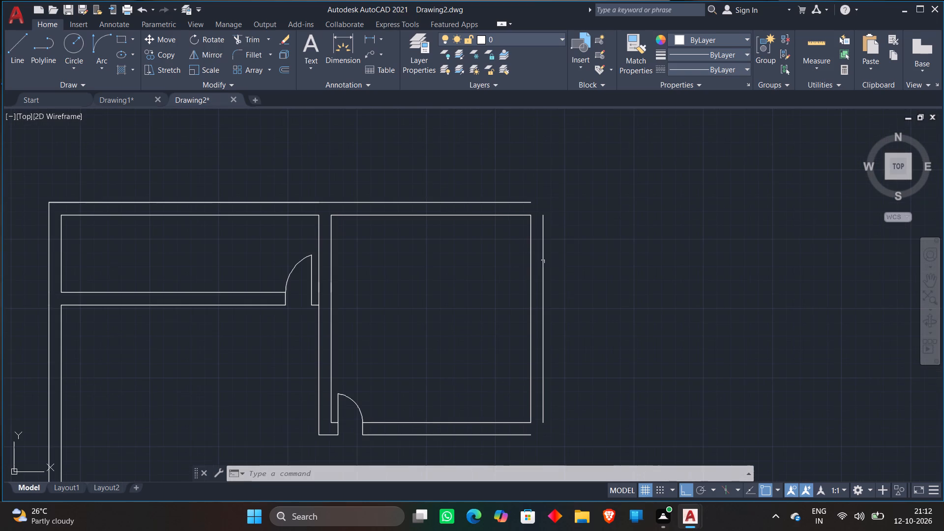
left_click(541, 263)
double_click(543, 258)
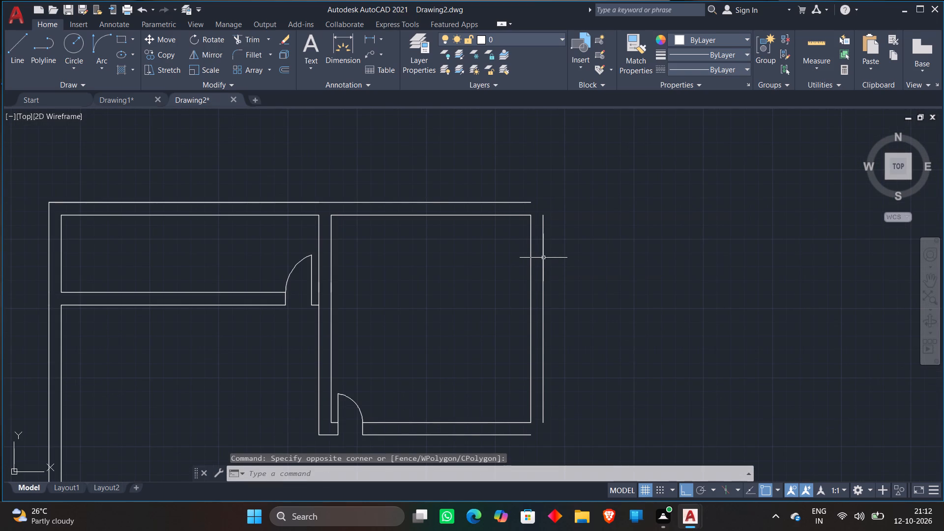
left_click(543, 258)
key("Delete")
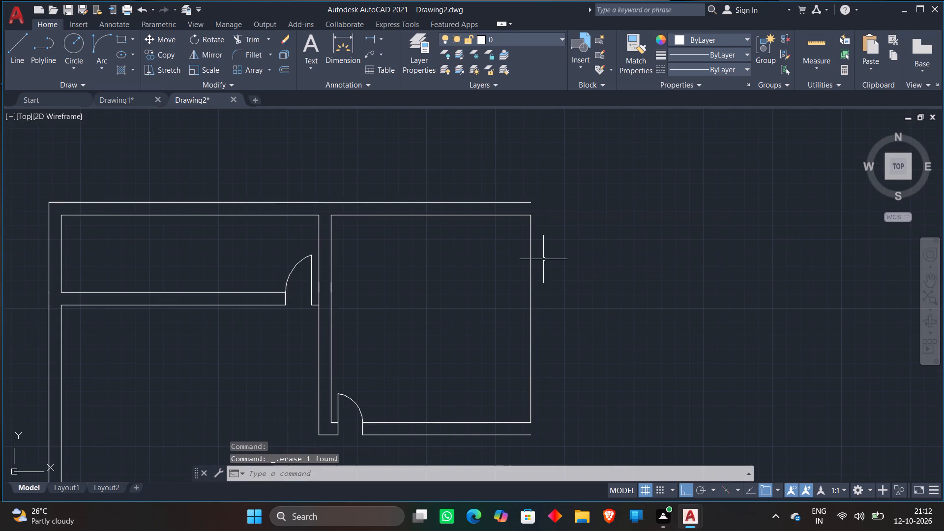
Offset the northeast room's inner east wall line 4.5" outward to the east.
key("o")
key("Return")
type("4.5")
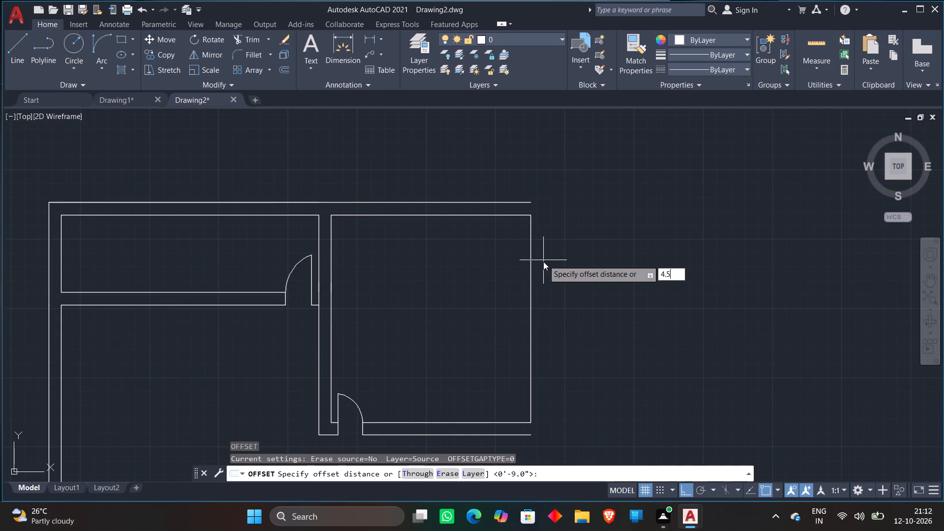
key("shift+quotedbl")
key("Return")
left_click(532, 271)
left_click(573, 262)
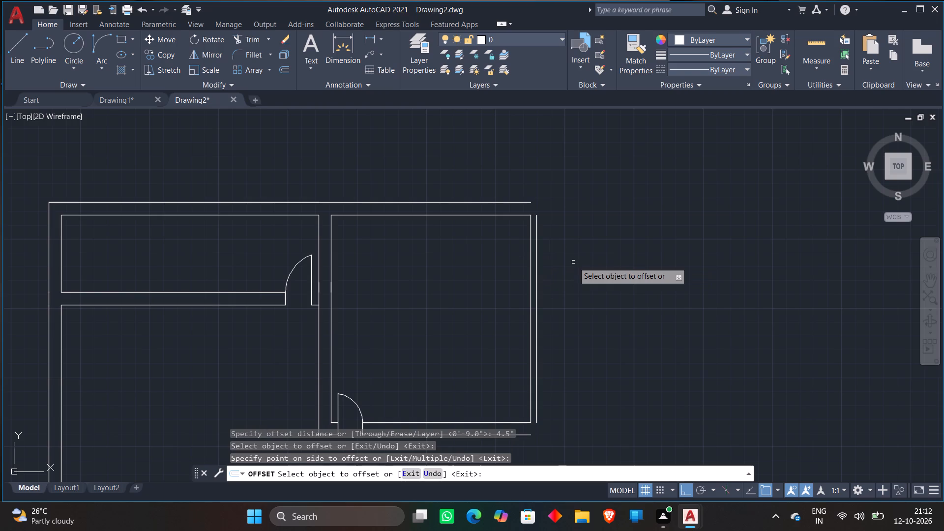
key("Escape")
Draw a door swing arc from the northeast room's outer southwest corner, curving southwest to just above the cross wall below.
scroll(573, 262, "down", 1)
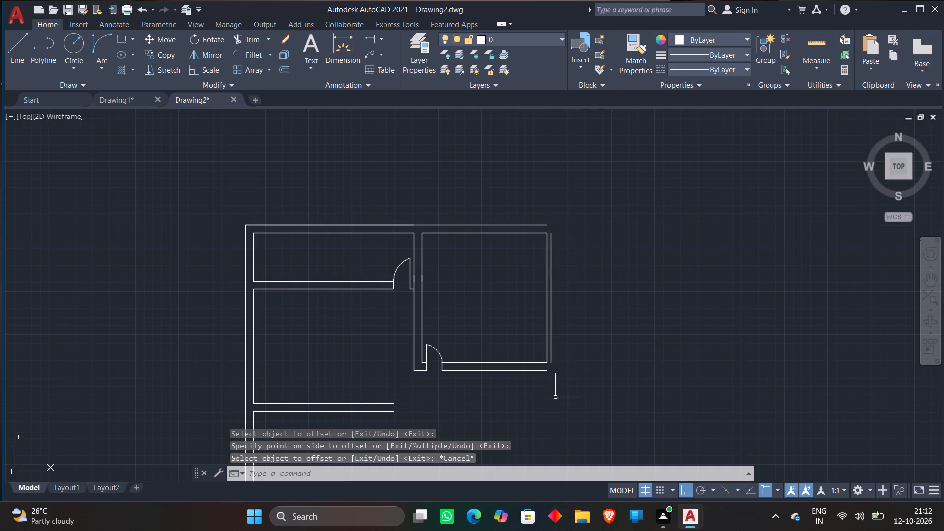
scroll(522, 415, "up", 2)
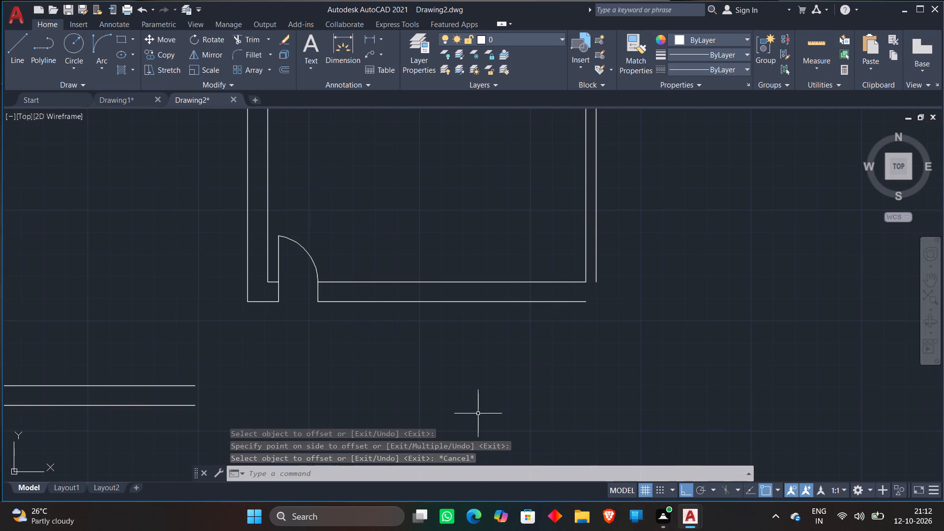
scroll(312, 357, "down", 2)
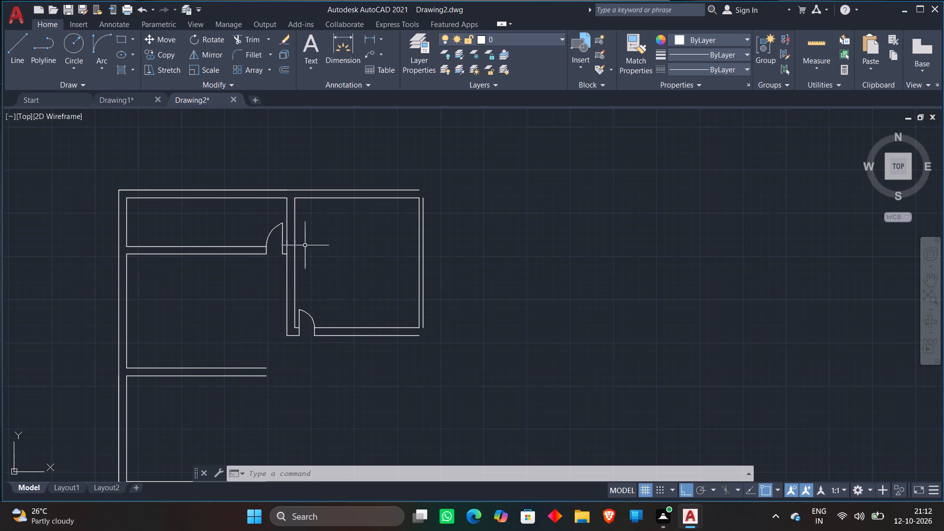
left_click(106, 46)
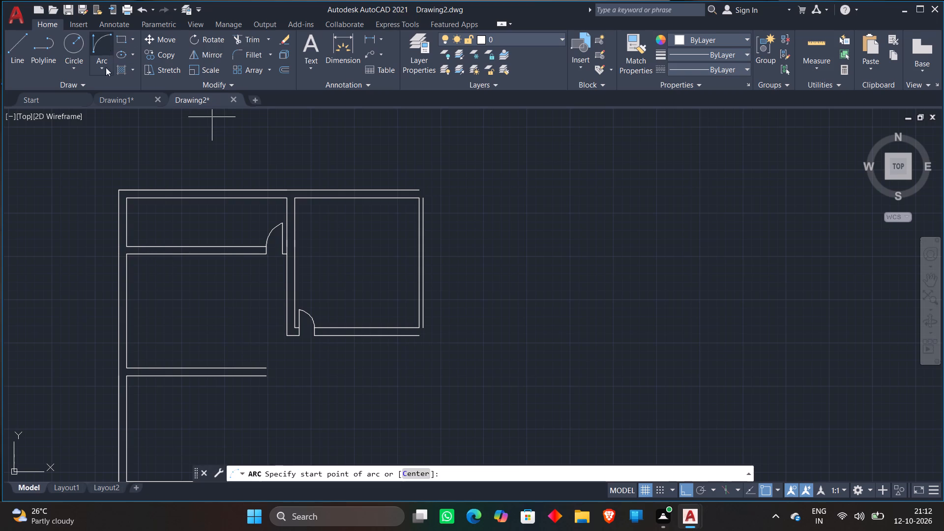
left_click(287, 334)
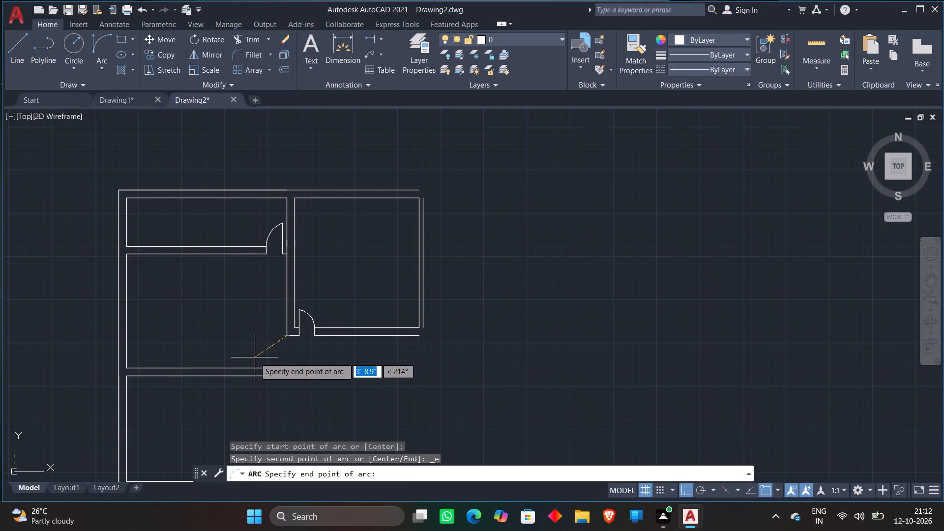
left_click(253, 360)
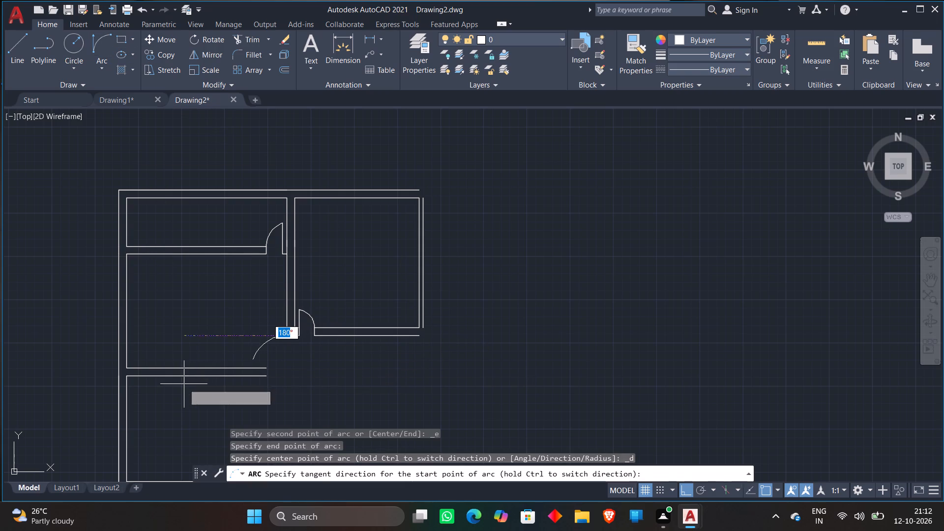
left_click(174, 393)
Draw a horizontal door leaf line from the arc's lower end eastward past the northeast room's west wall lines.
scroll(277, 354, "up", 2)
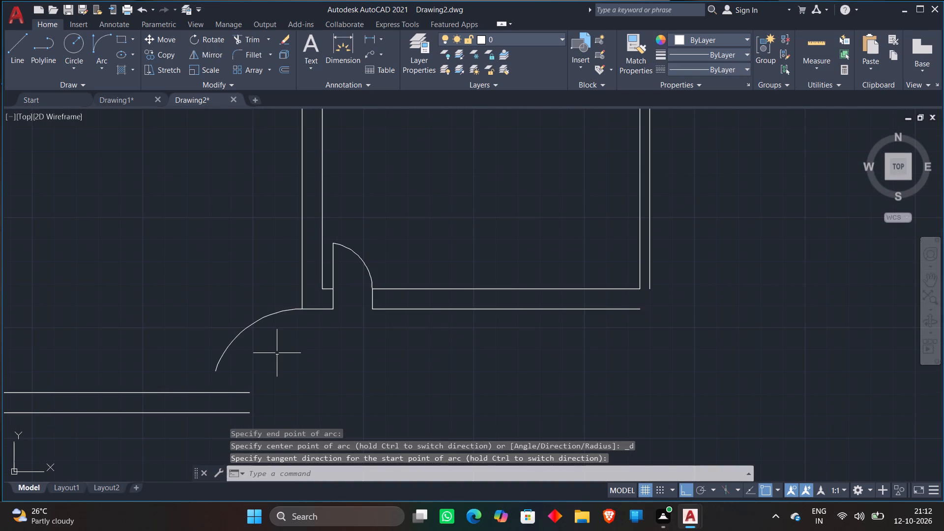
key("l")
key("Return")
left_click(218, 374)
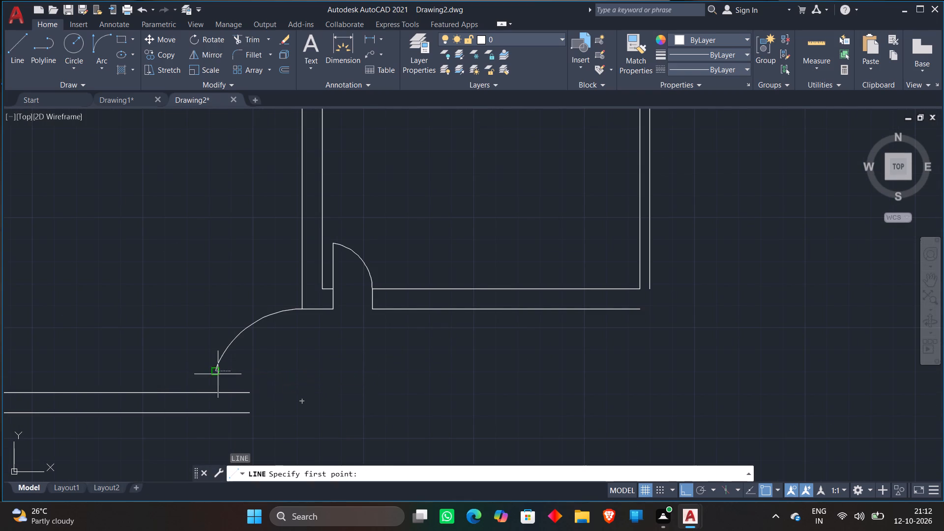
left_click(381, 377)
key("Escape")
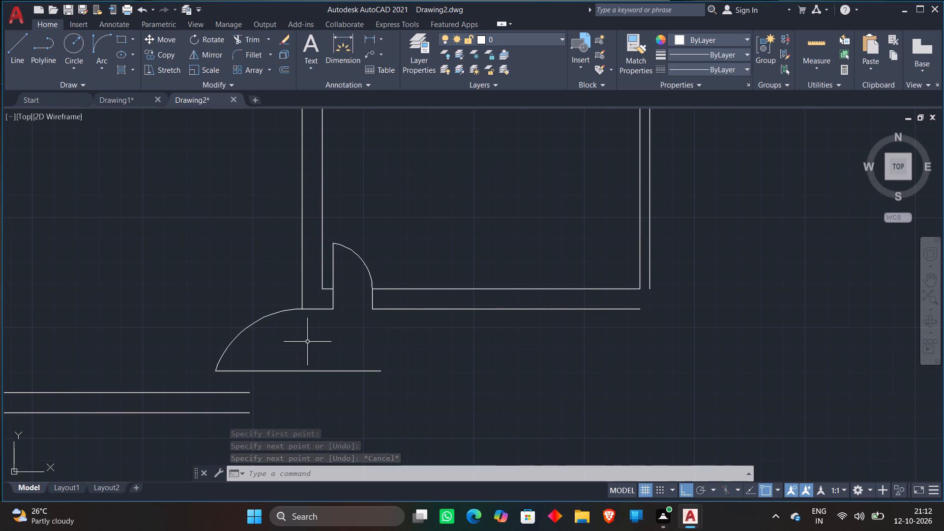
Extend both west wall lines of the northeast room down to the new door leaf line.
type("EX")
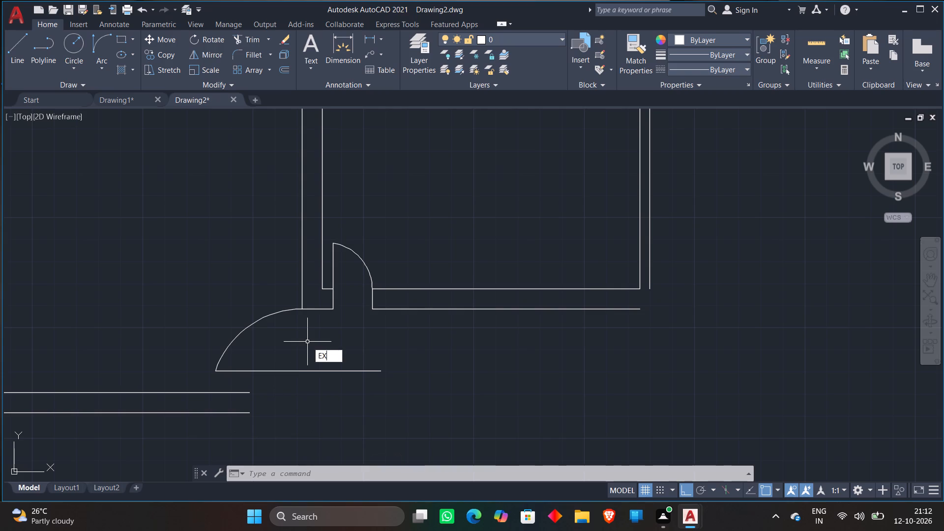
key("space")
left_click(303, 295)
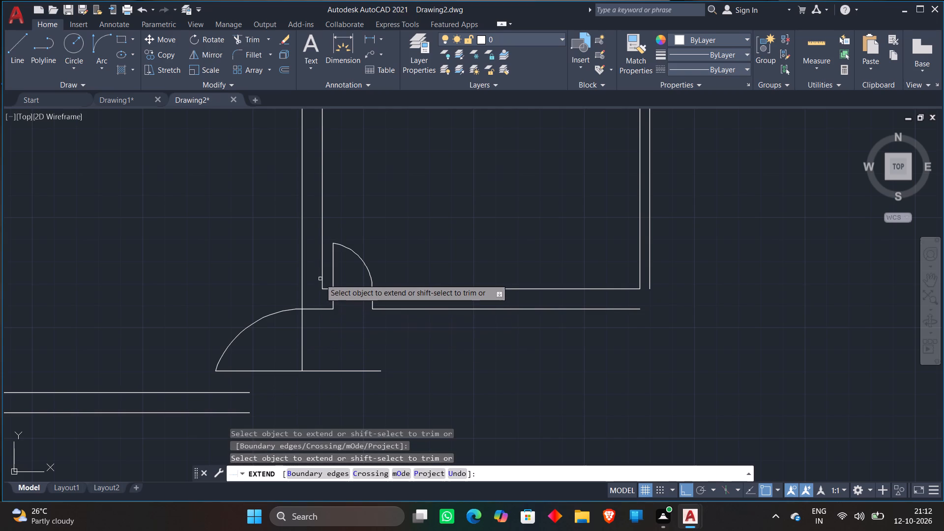
left_click(322, 279)
left_click(321, 299)
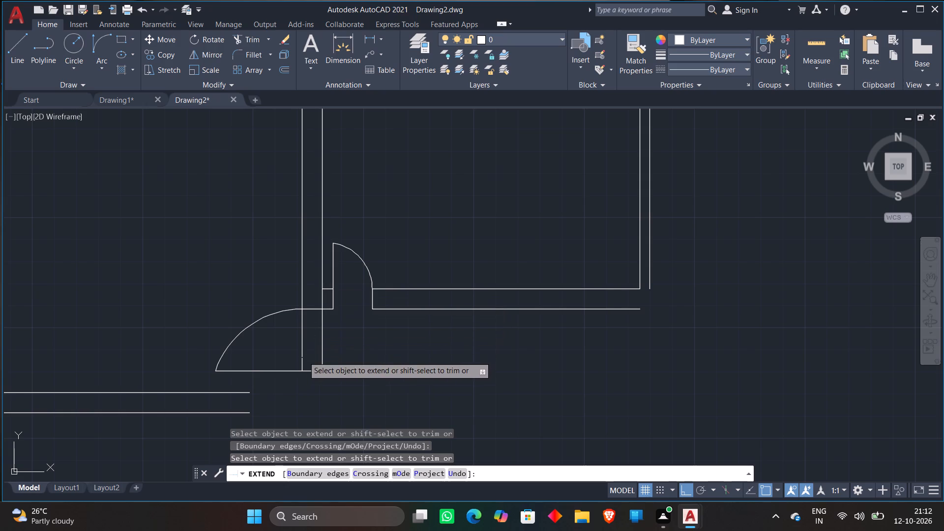
scroll(378, 338, "down", 1)
key("Escape")
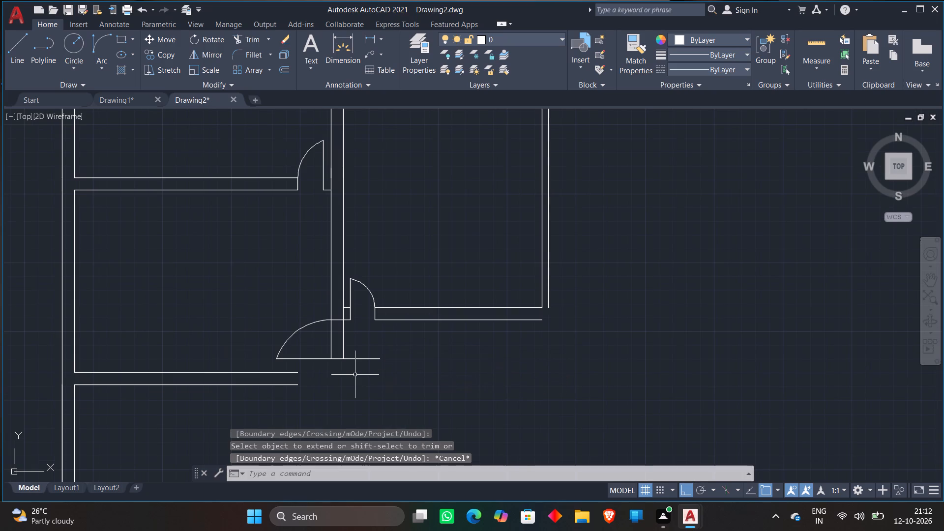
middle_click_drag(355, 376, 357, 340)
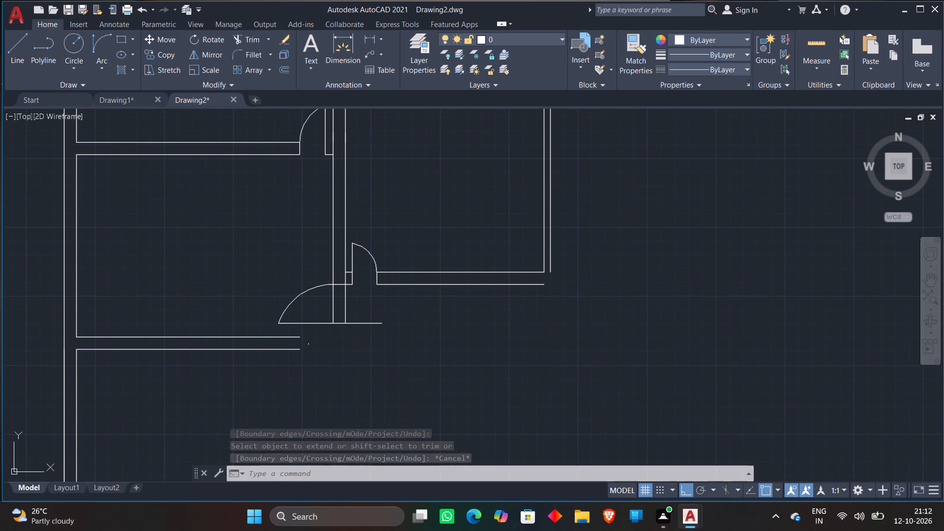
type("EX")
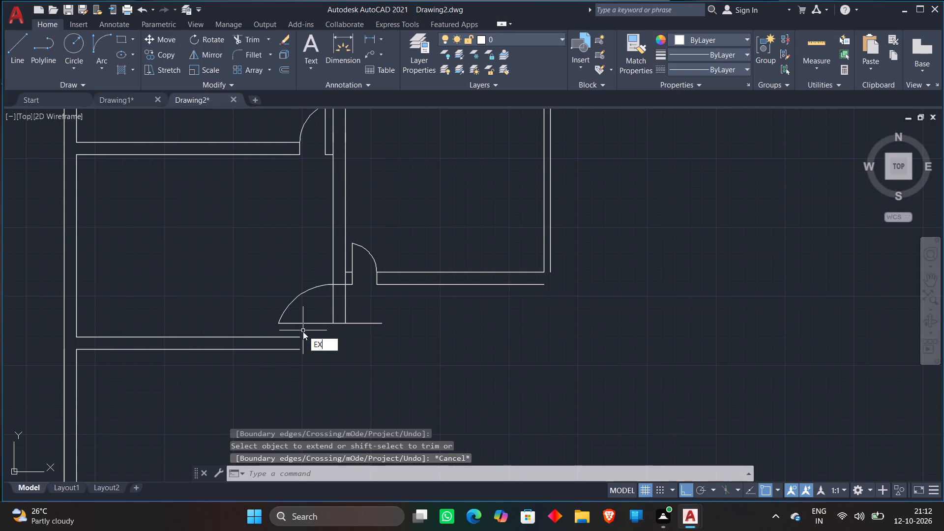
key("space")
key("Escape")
Draw a vertical line about 11'-10" long straight down from where the extended east face line meets the door leaf.
scroll(367, 347, "down", 1)
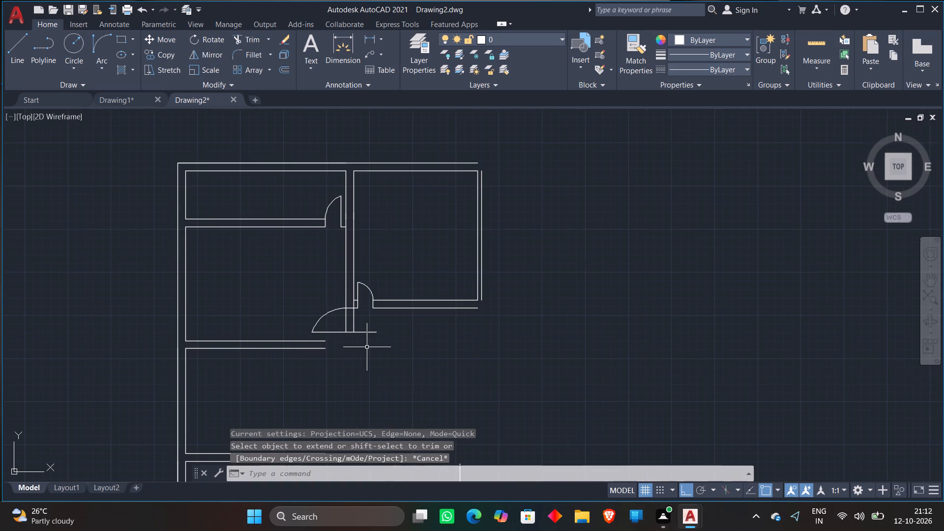
middle_click_drag(367, 349, 365, 287)
key("l")
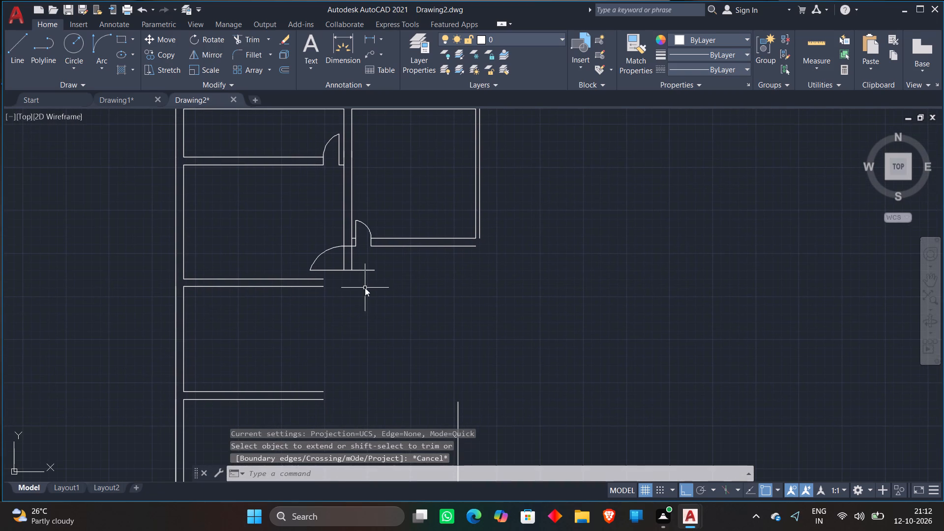
key("Return")
left_click(353, 270)
left_click(352, 424)
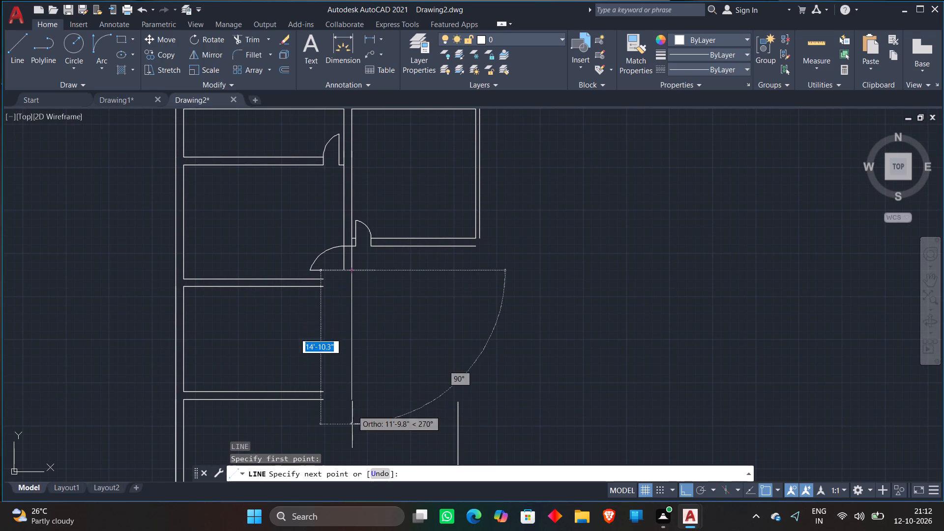
key("Escape")
Extend both lines of the cross wall just below the new door east to the vertical line.
type("EX")
key("space")
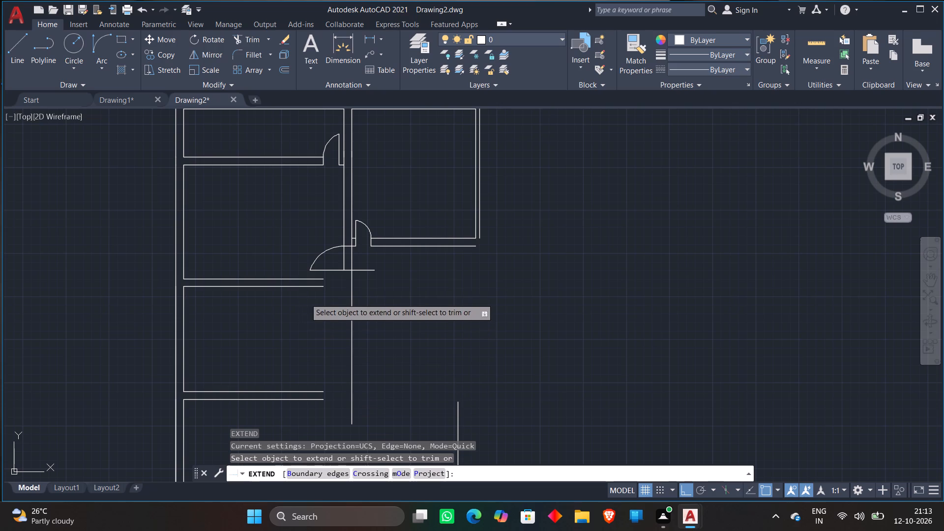
left_click(312, 276)
left_click(312, 280)
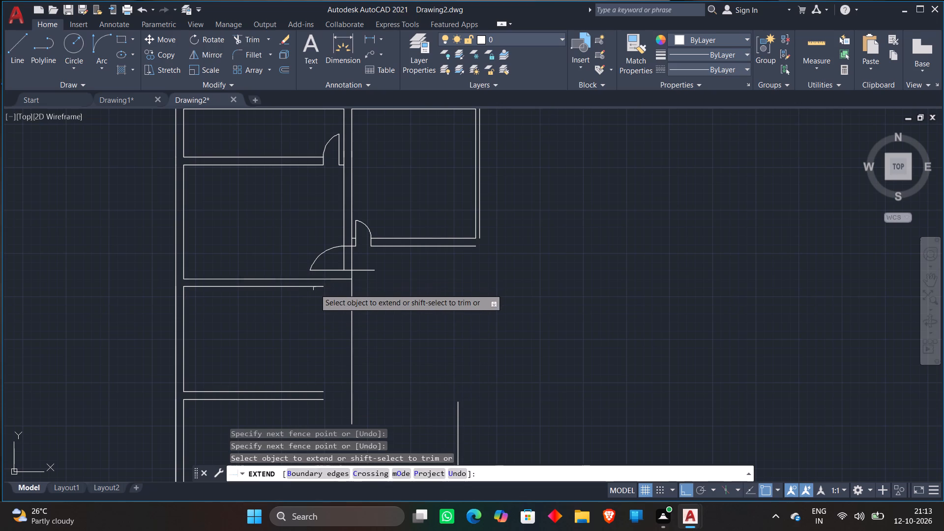
left_click(318, 286)
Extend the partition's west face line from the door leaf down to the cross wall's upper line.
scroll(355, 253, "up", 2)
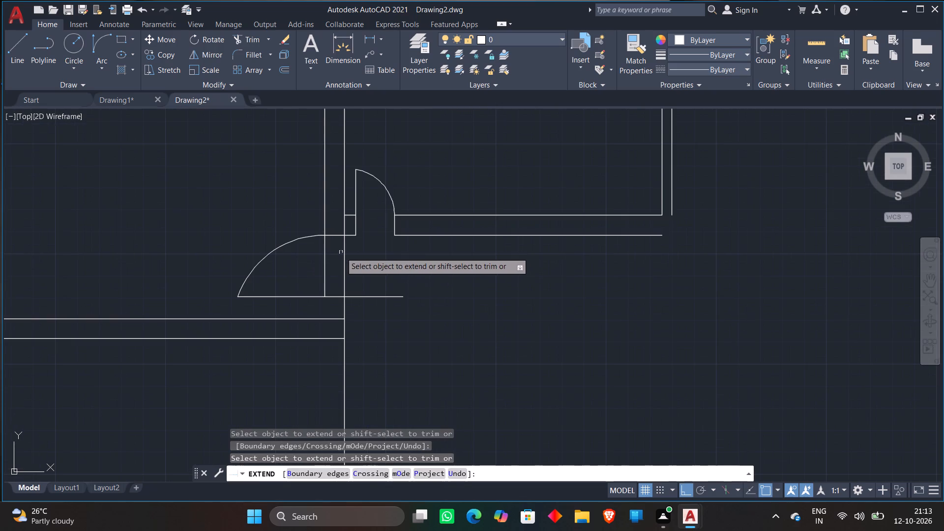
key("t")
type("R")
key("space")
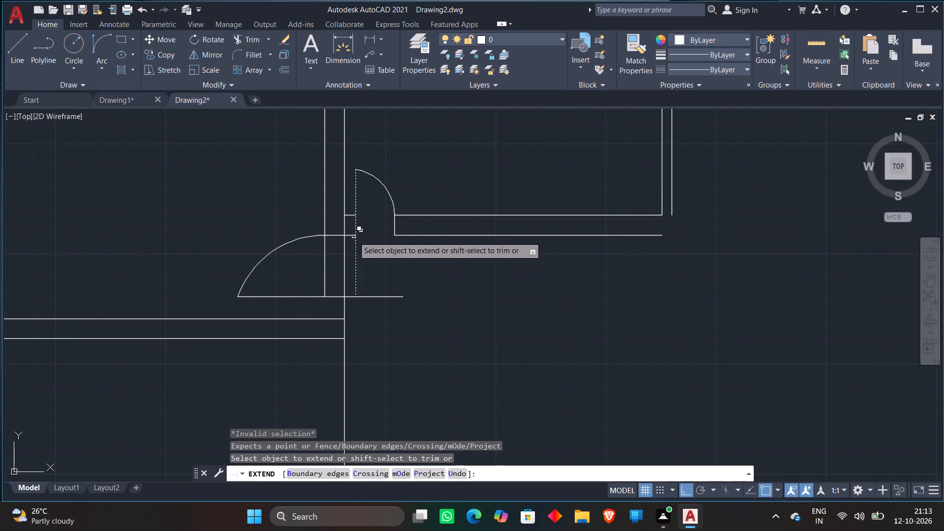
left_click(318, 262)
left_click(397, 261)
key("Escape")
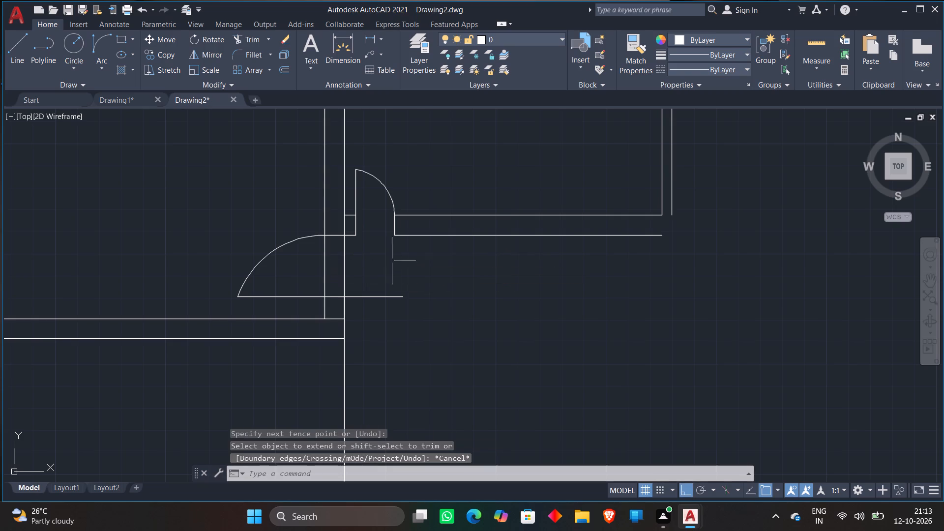
Trim both partition lines across the door opening, the leaf's excess east of the wall, and the west face stub below the leaf.
type("TR")
key("space")
left_click(314, 276)
left_click(411, 270)
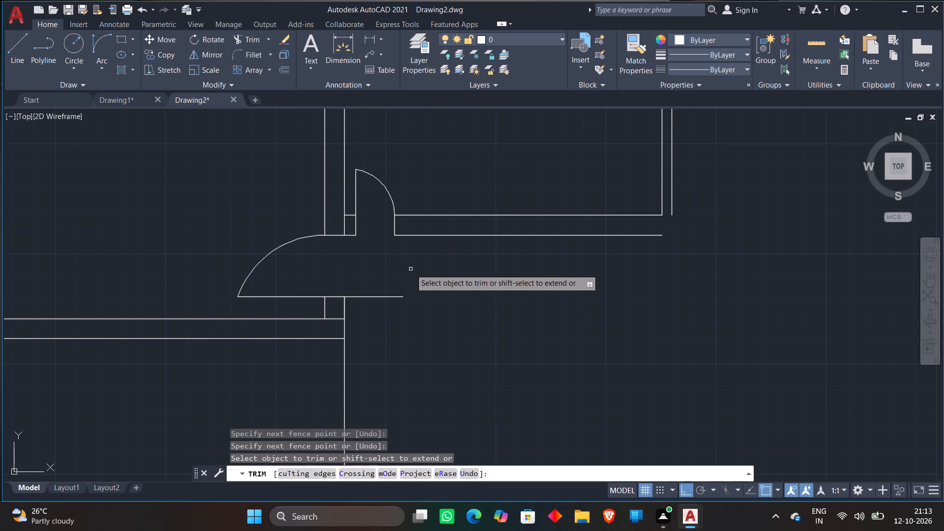
scroll(411, 269, "down", 1)
left_click(391, 286)
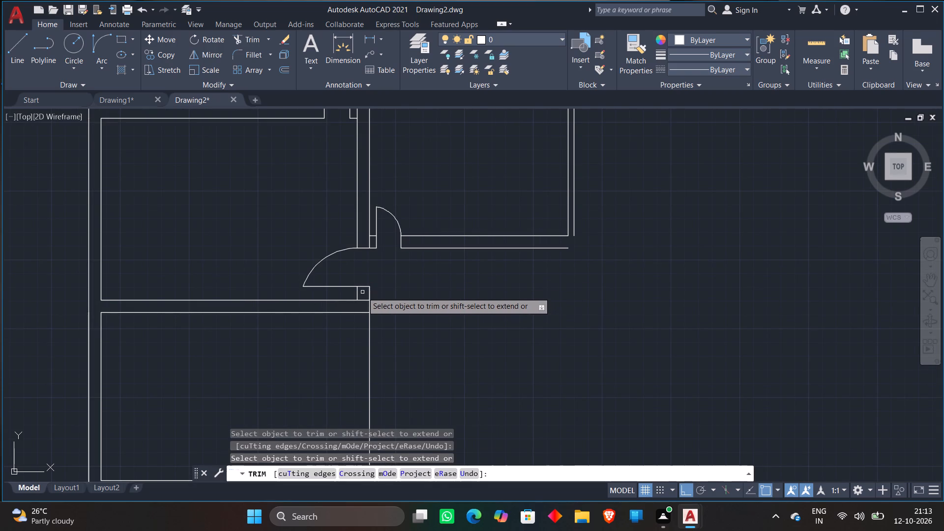
left_click(358, 293)
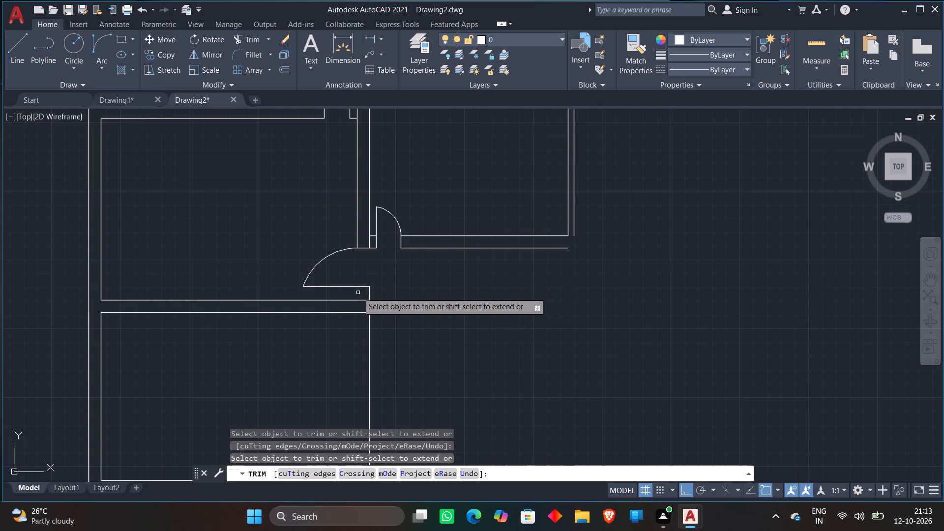
Trim the short wall-line stub between the vertical partition and the small door's leaf.
left_click(373, 237)
scroll(413, 306, "down", 1)
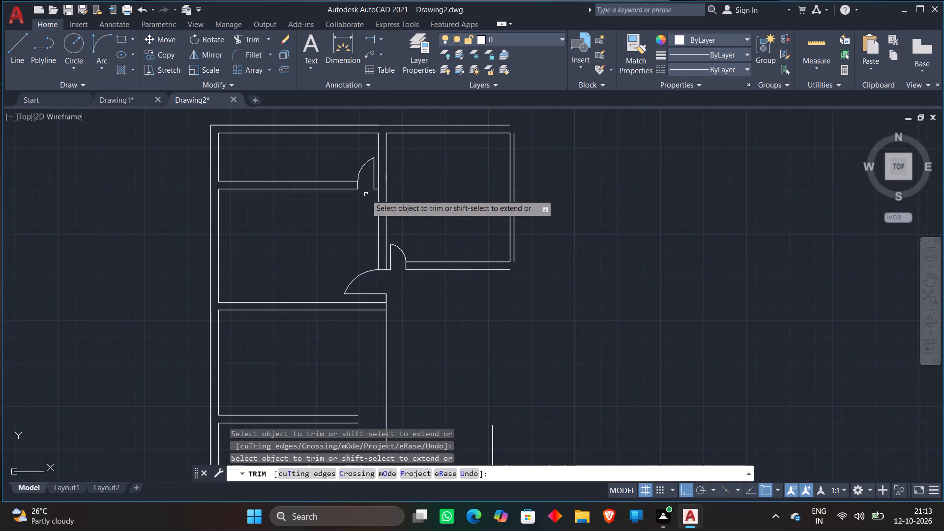
scroll(396, 271, "up", 1)
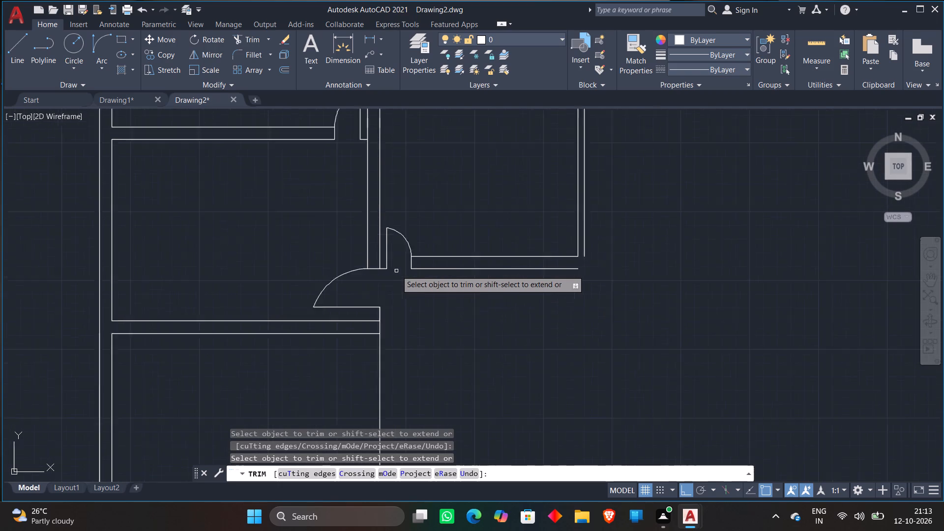
scroll(396, 270, "up", 1)
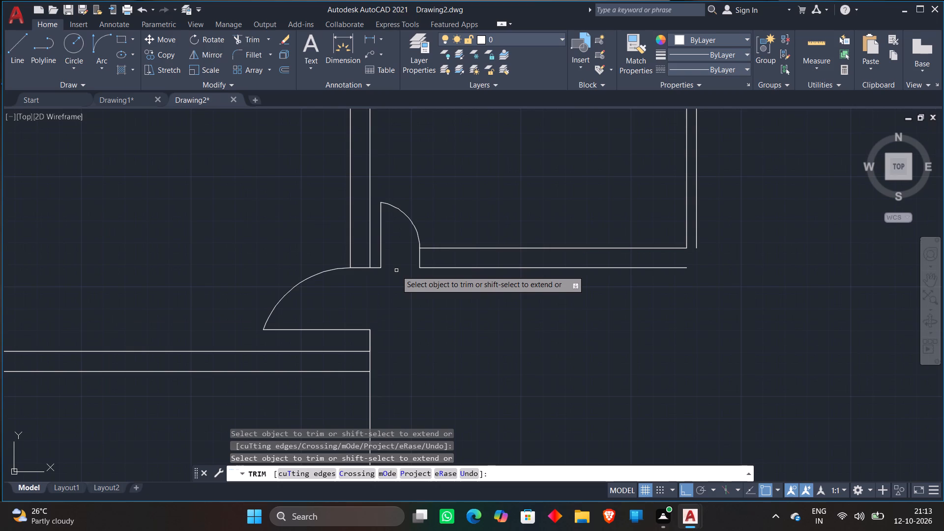
scroll(374, 275, "up", 1)
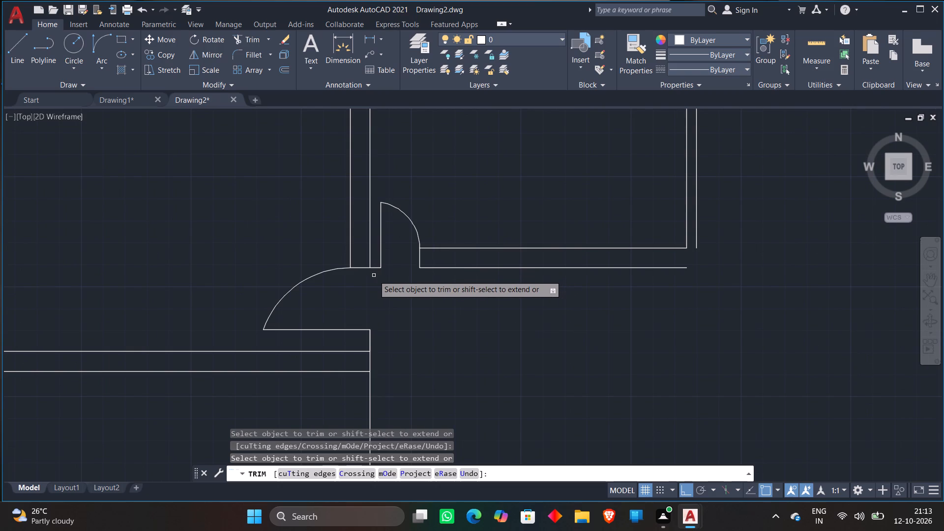
key("Escape")
Extend both lines of the next cross wall to the south east to the long vertical partition line.
scroll(435, 320, "down", 1)
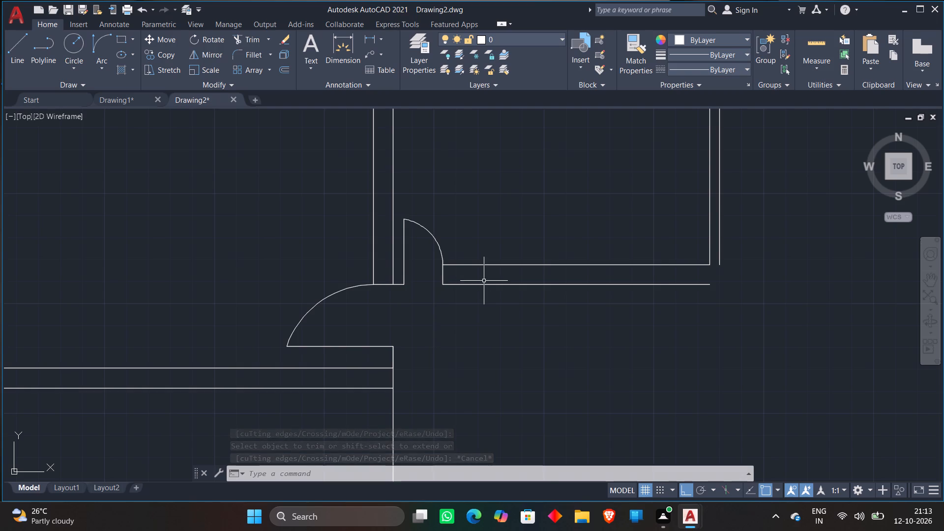
scroll(479, 292, "down", 2)
middle_click_drag(484, 346, 484, 305)
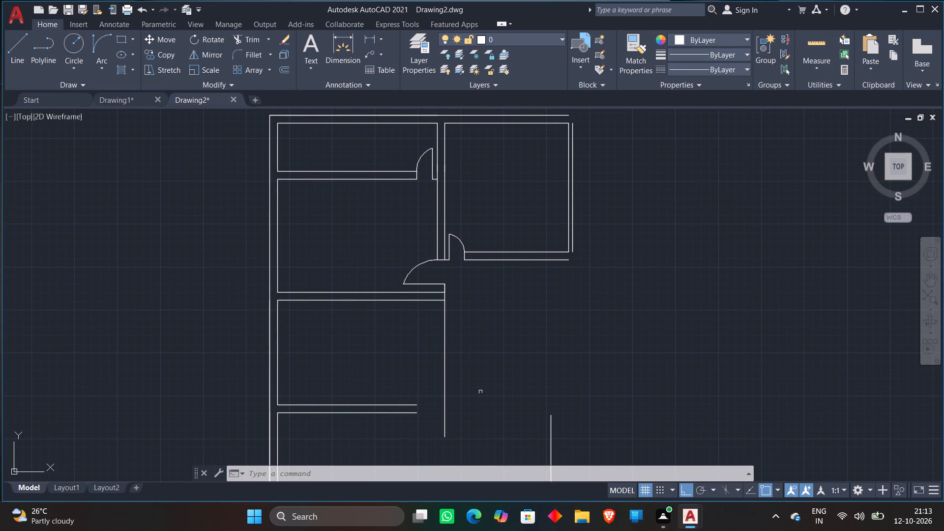
type("EX")
key("space")
left_click(405, 405)
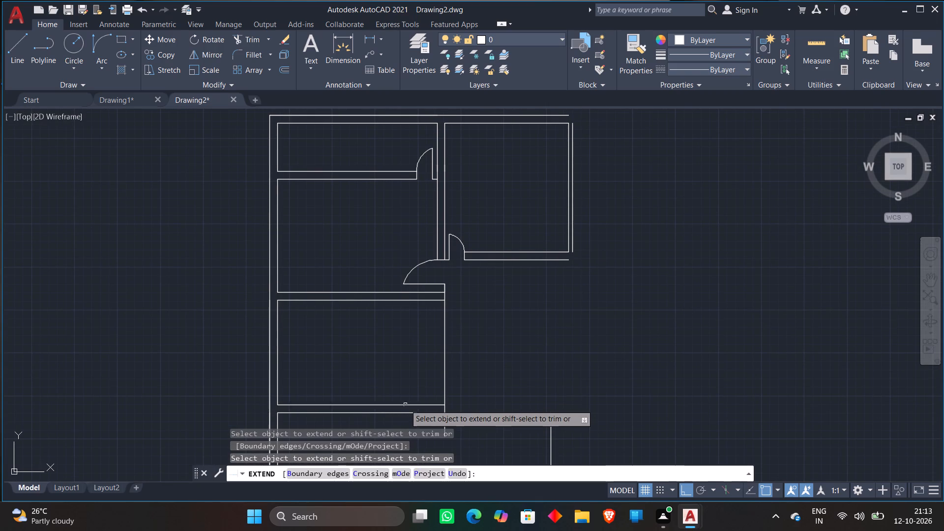
left_click(409, 414)
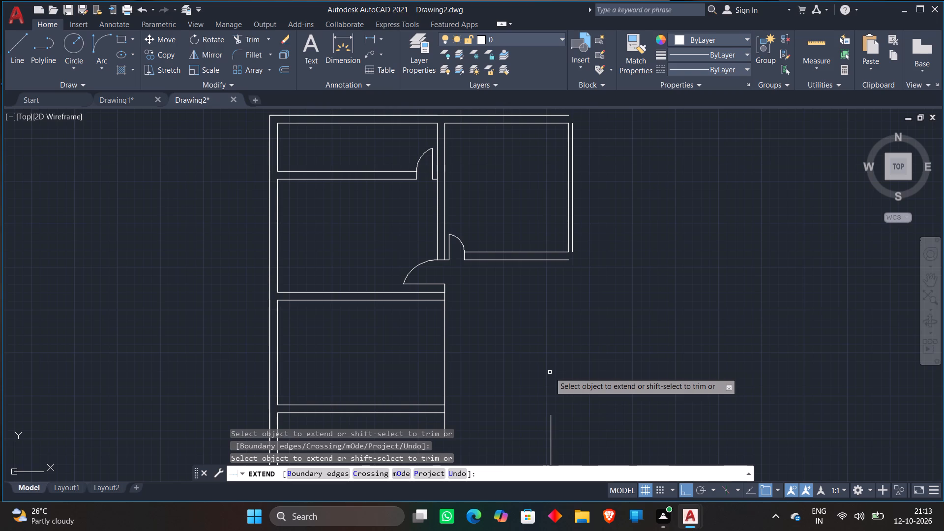
key("Escape")
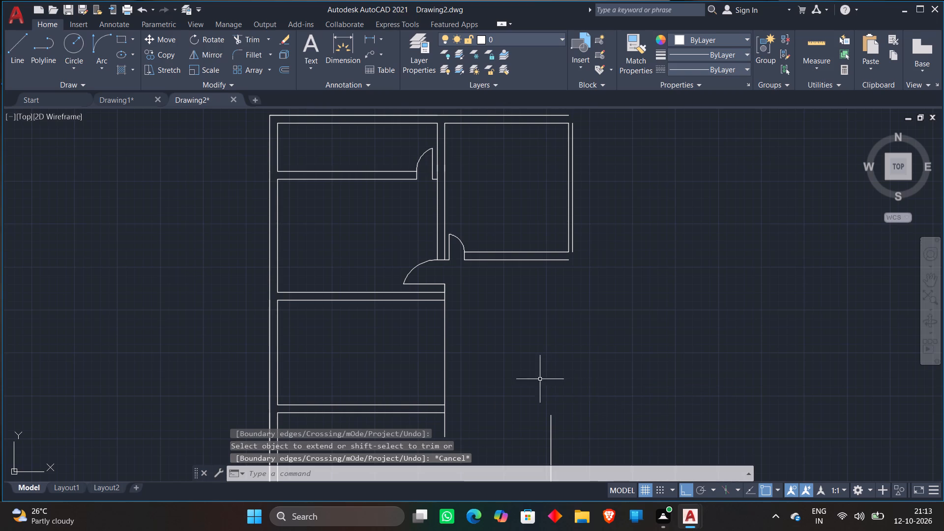
With object snap off, draw a start-end-direction door arc from the vertical partition line into the middle west room, just above its lower cross wall.
scroll(506, 387, "up", 1)
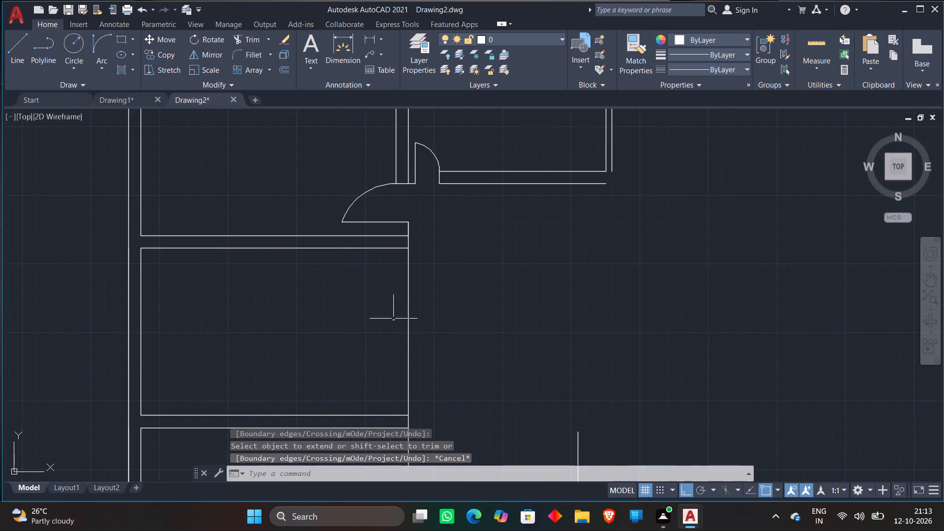
left_click(97, 49)
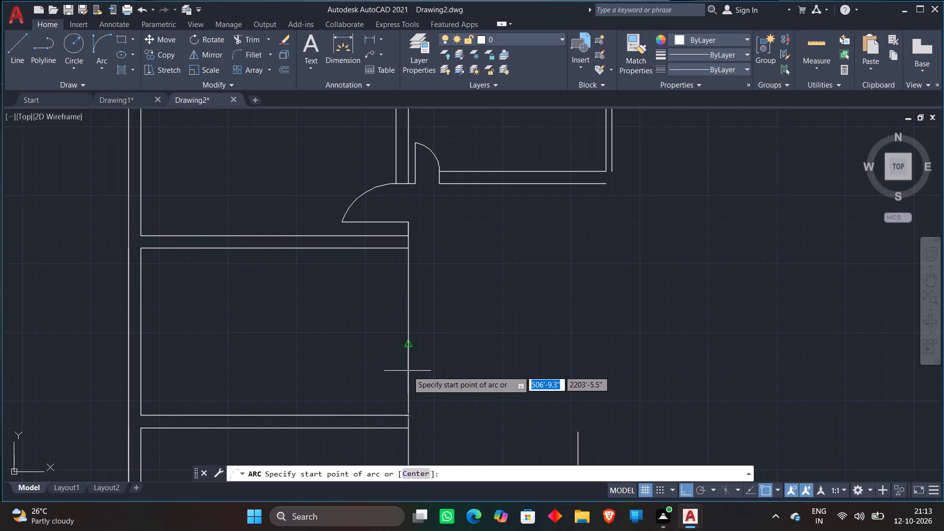
left_click(766, 485)
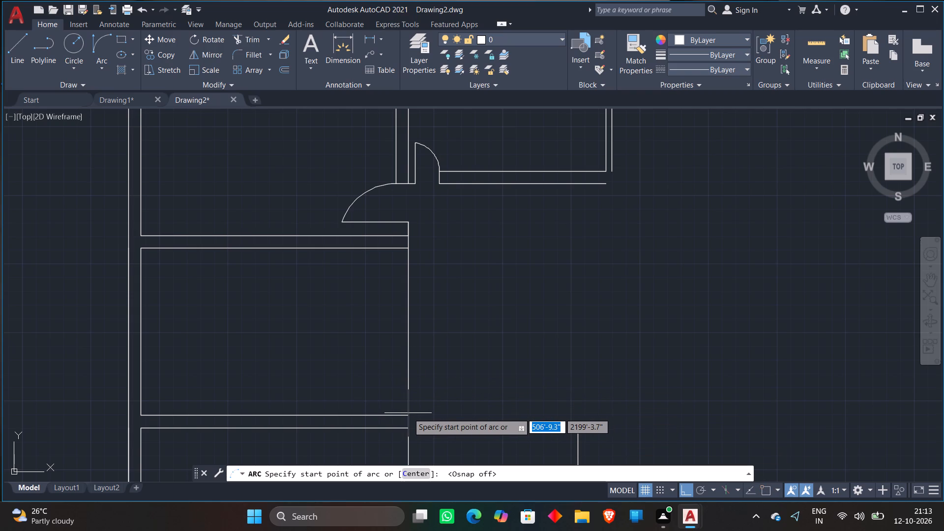
left_click(408, 367)
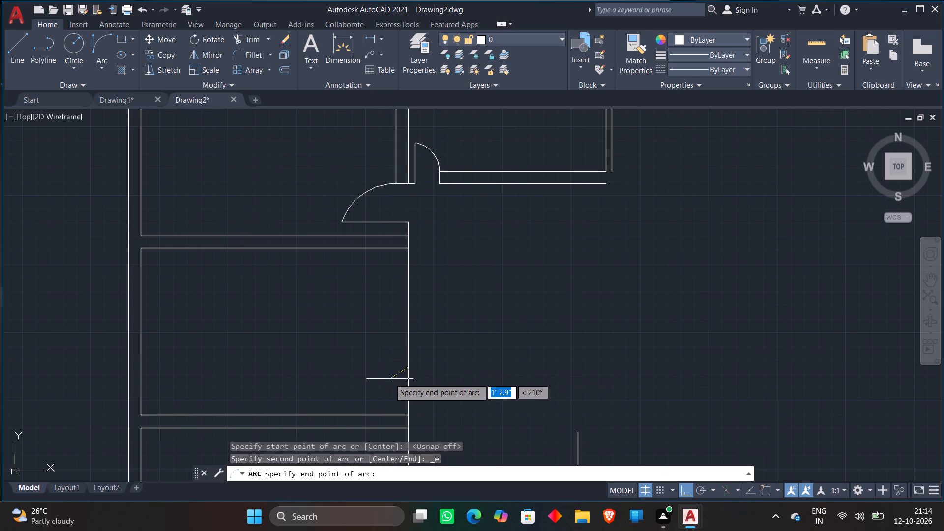
left_click(368, 406)
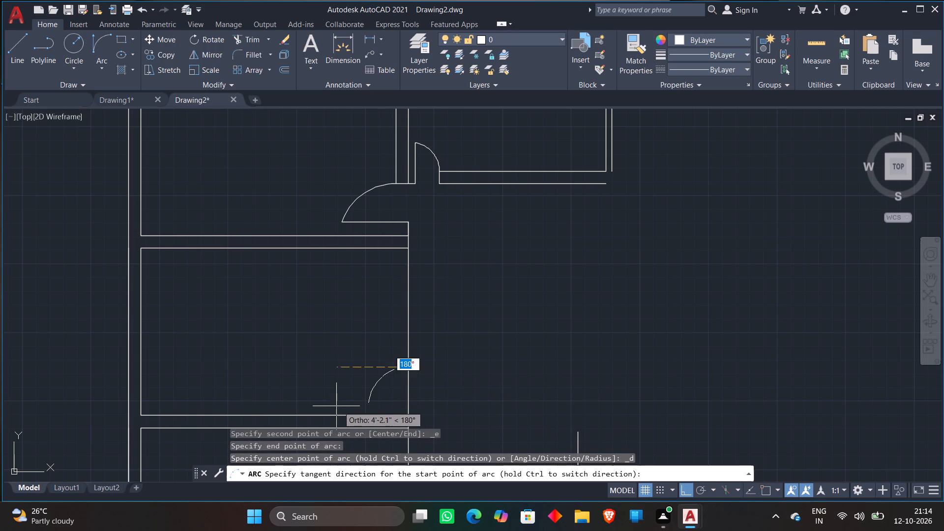
left_click(336, 406)
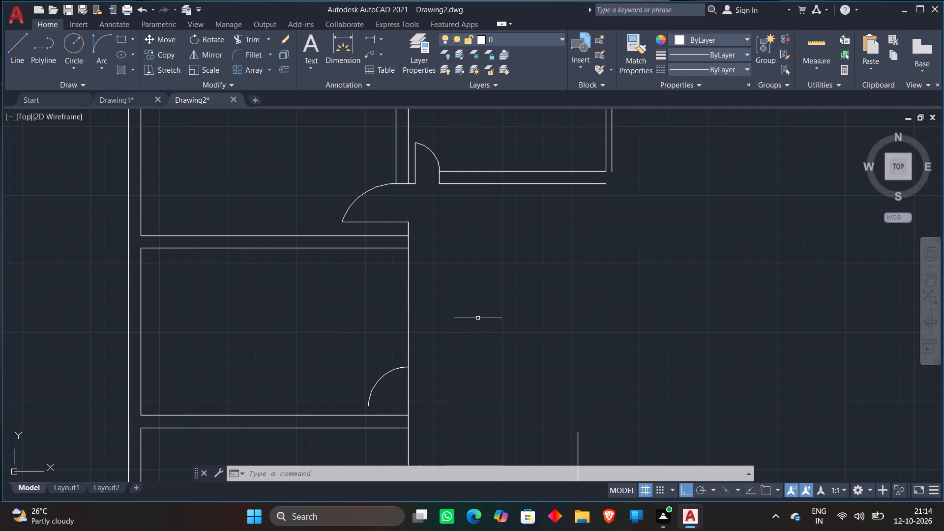
With object snap on, draw a horizontal door-leaf line from the new arc's lower end east past the vertical partition line.
type("L")
key("space")
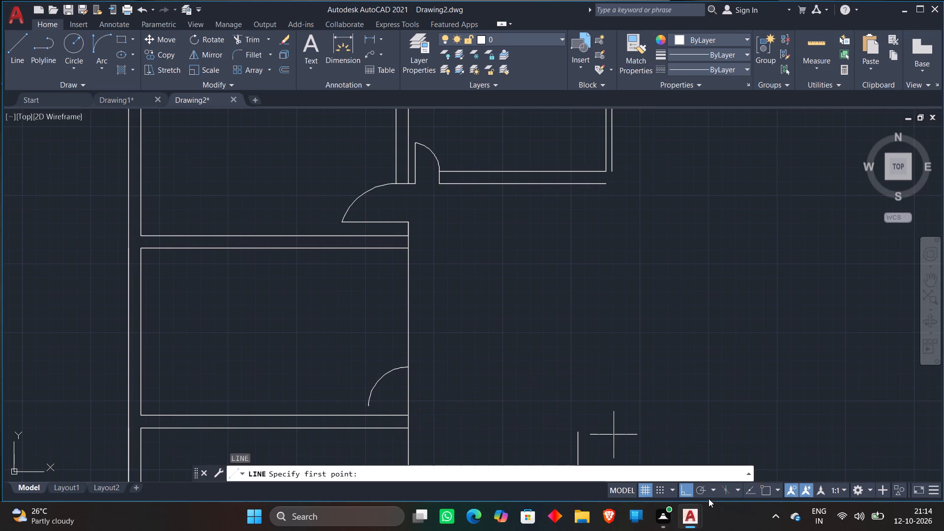
left_click(762, 486)
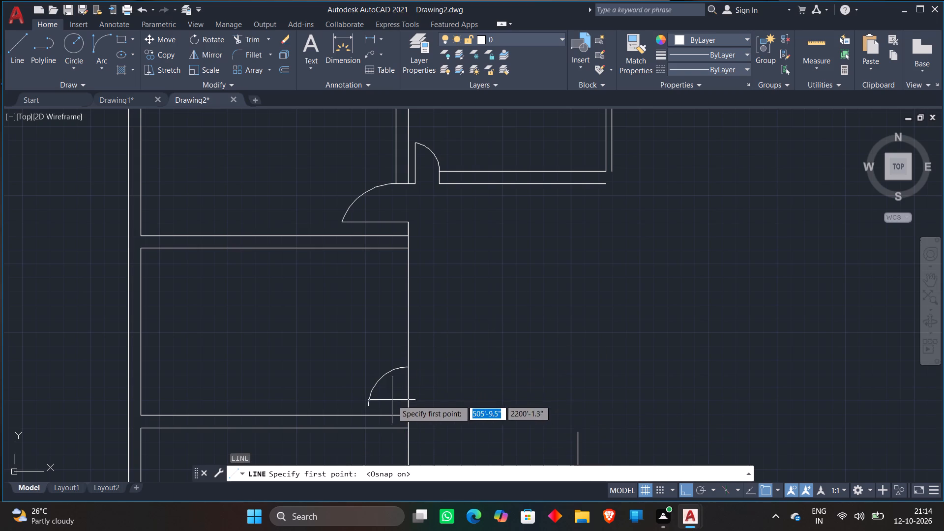
left_click(366, 407)
left_click(492, 395)
key("grave")
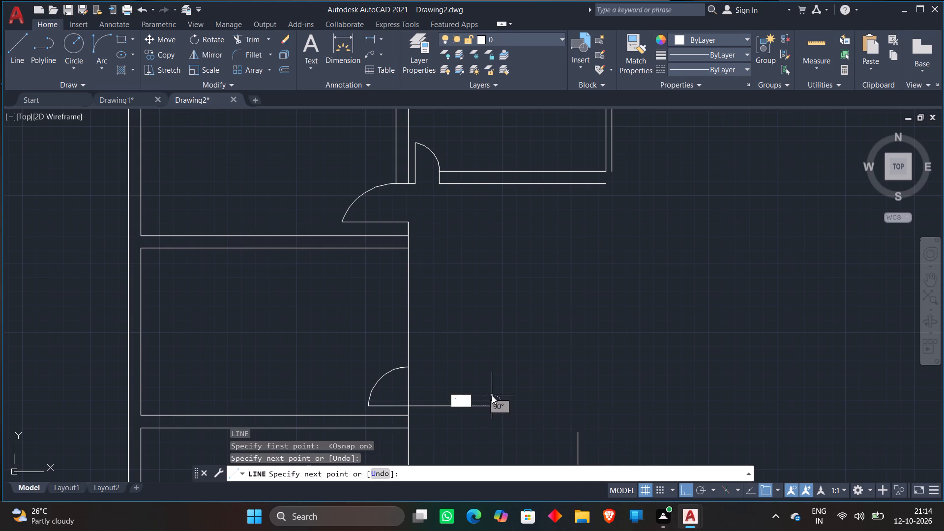
key("Escape")
key("Escape")
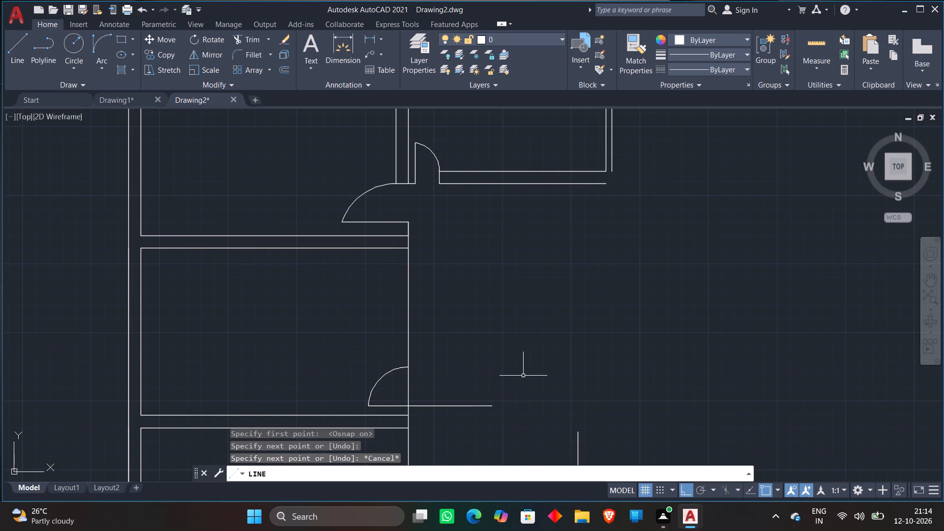
Trim the vertical partition line across the new door opening and the door leaf's excess east of the partition.
type("TR")
key("space")
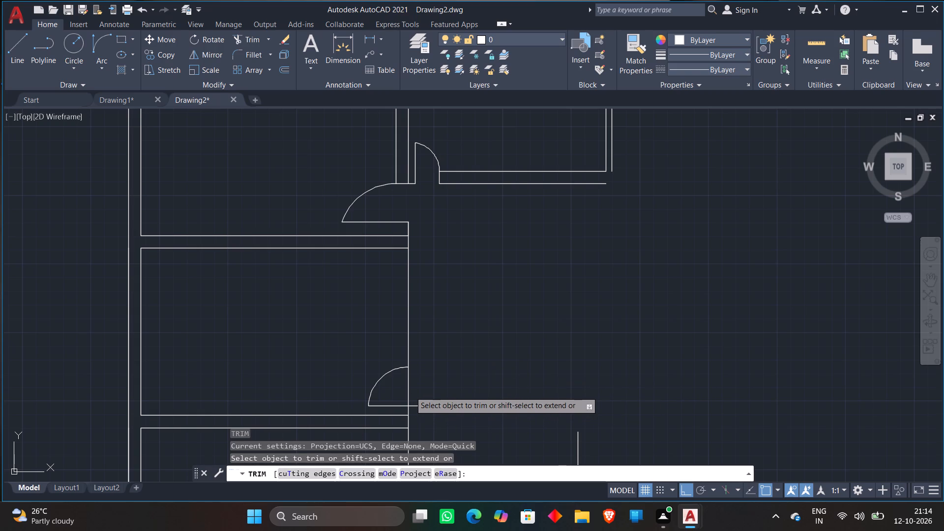
left_click(410, 391)
left_click(438, 406)
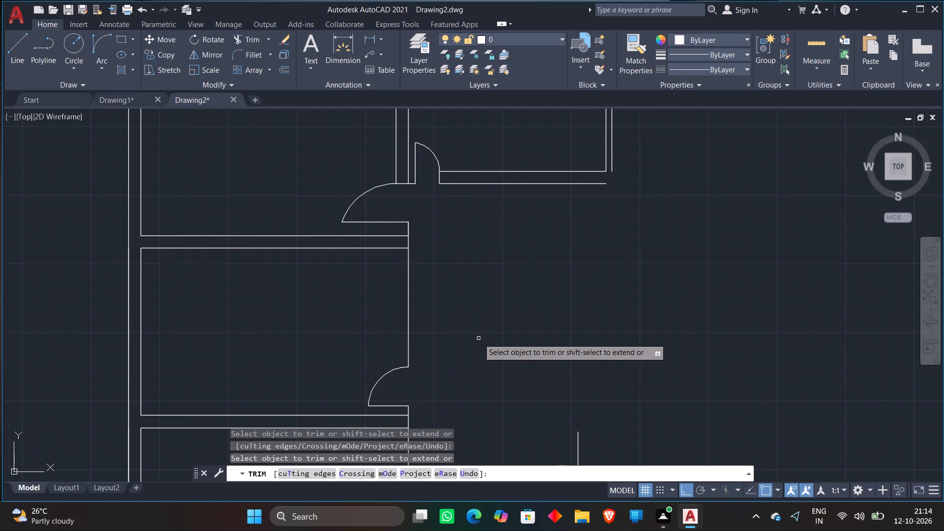
key("Escape")
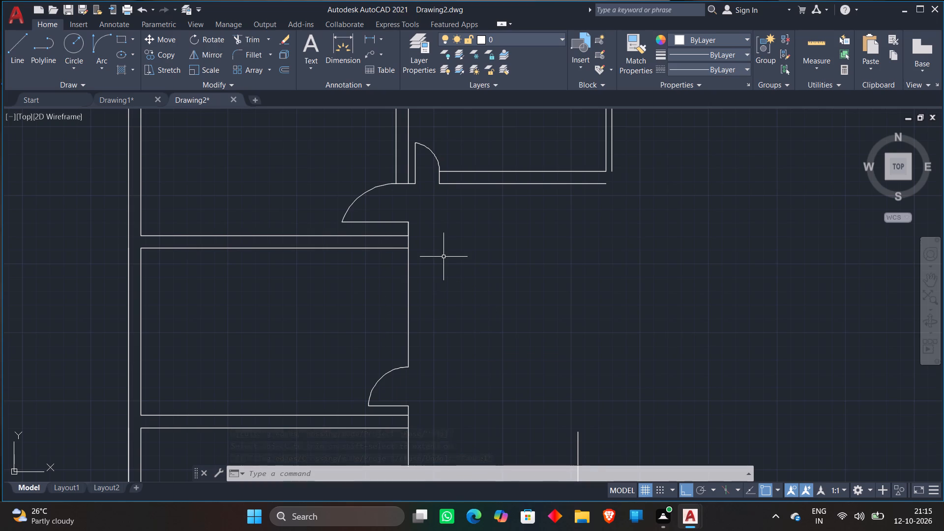
Draw the partition's west face 9" west of its east face, down from the upper cross wall's lower line towards the new door.
type("L")
key("space")
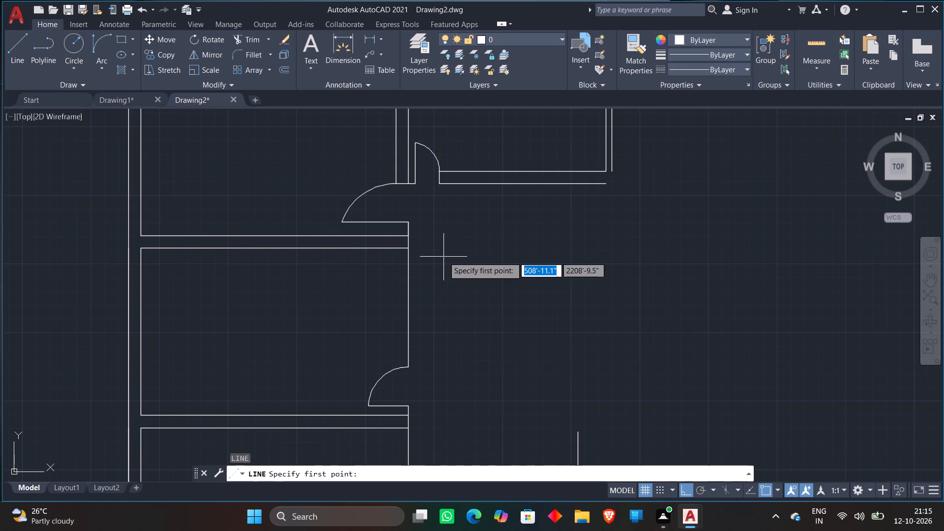
scroll(471, 254, "down", 1)
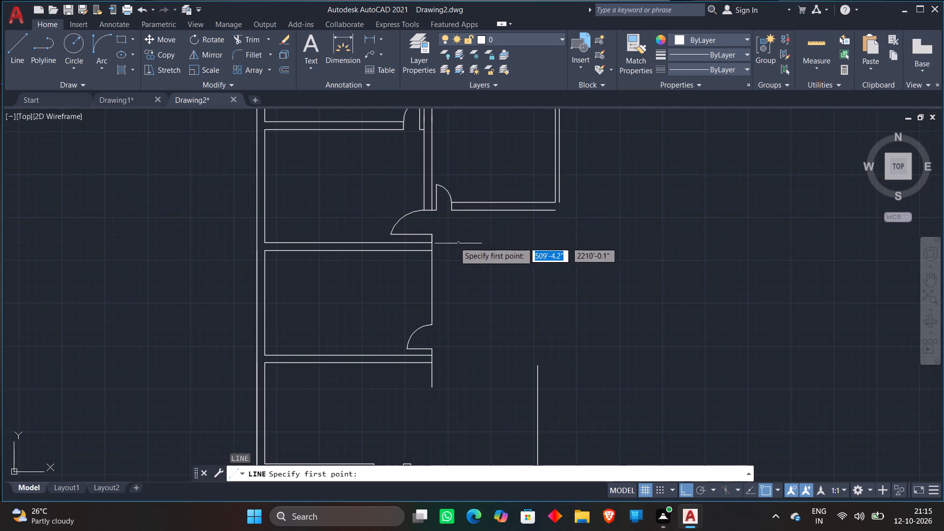
scroll(418, 256, "up", 3)
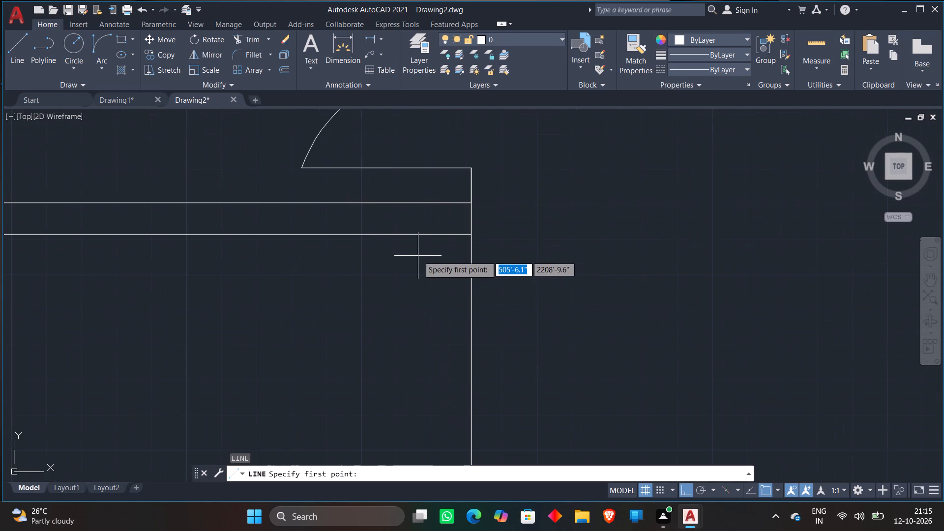
scroll(441, 233, "down", 1)
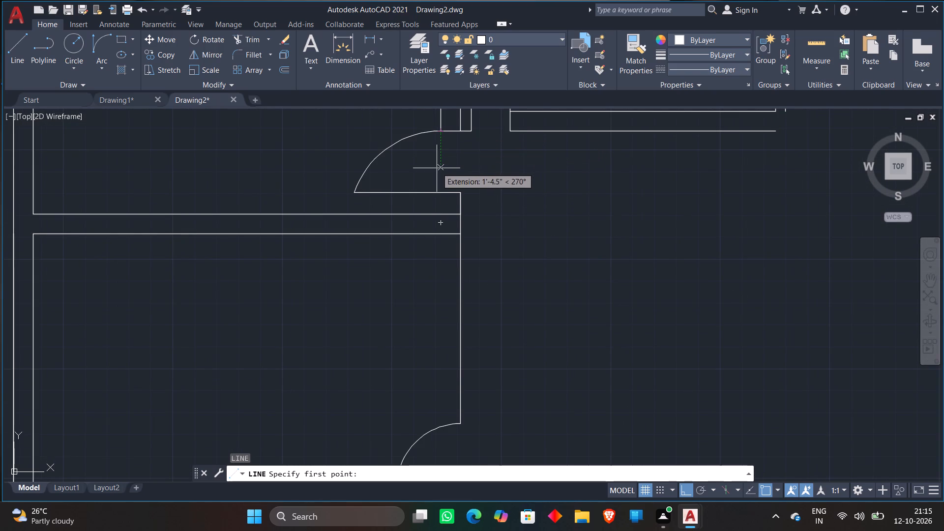
left_click(438, 231)
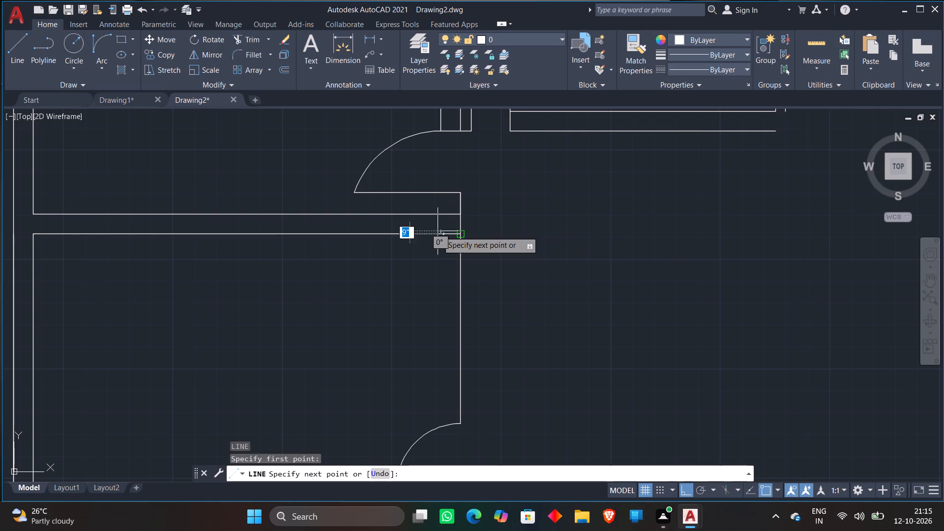
left_click(445, 382)
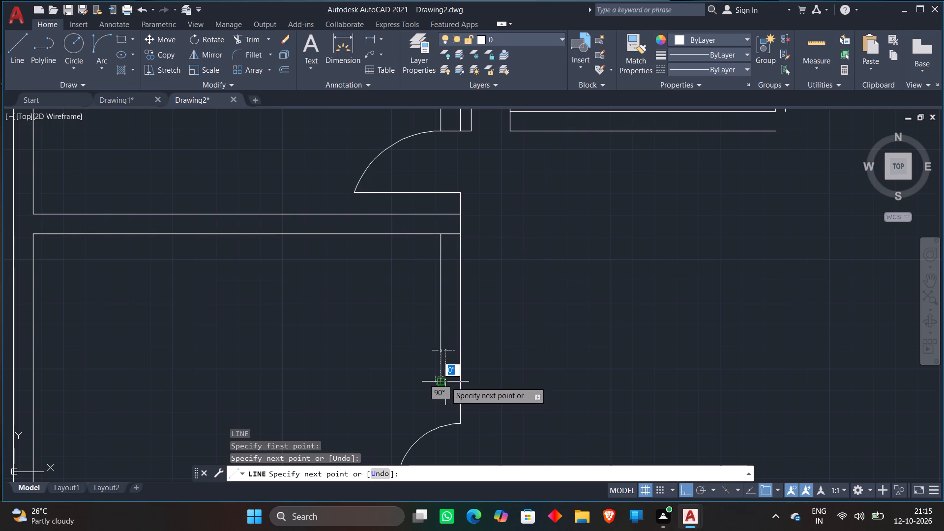
key("Escape")
Extend the partition's new west face line down to the door arc.
type("EX")
key("space")
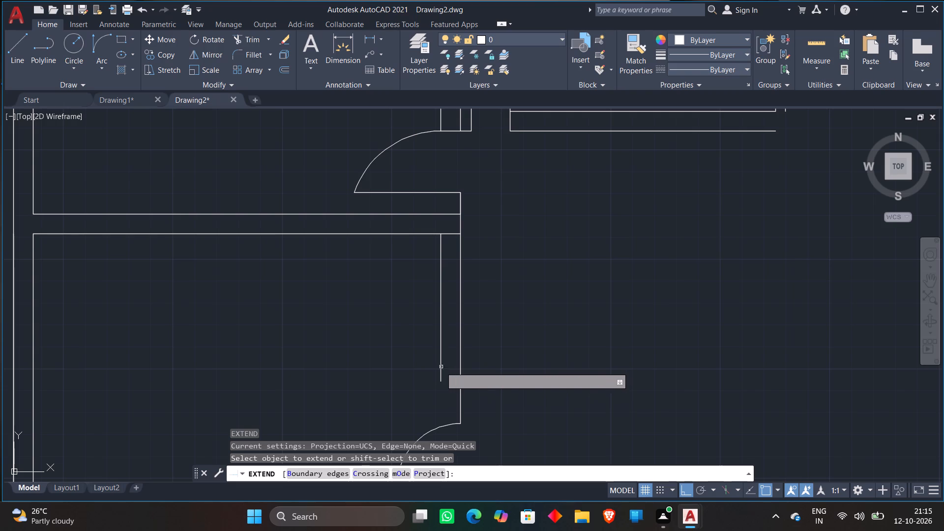
left_click(440, 373)
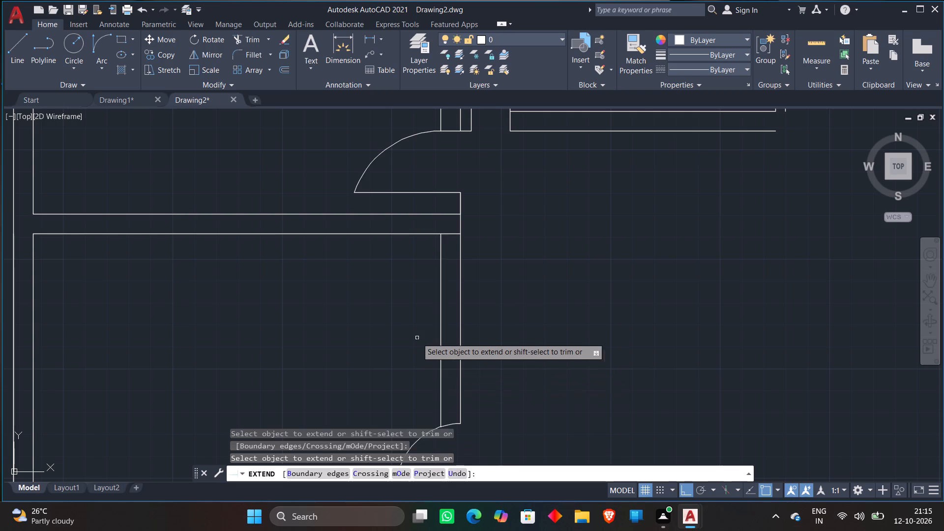
scroll(410, 331, "down", 1)
key("Escape")
Trim the upper cross wall's lower line between the partition's west and east faces.
type("TR")
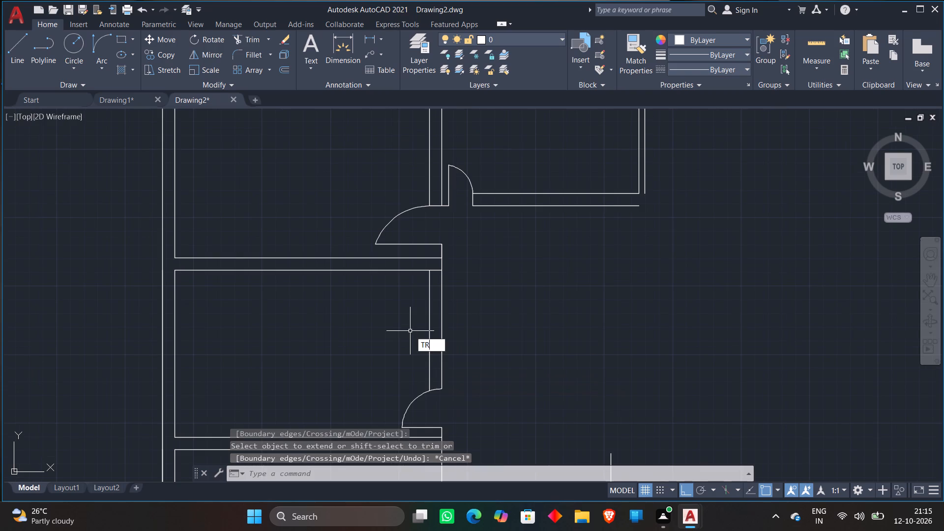
key("space")
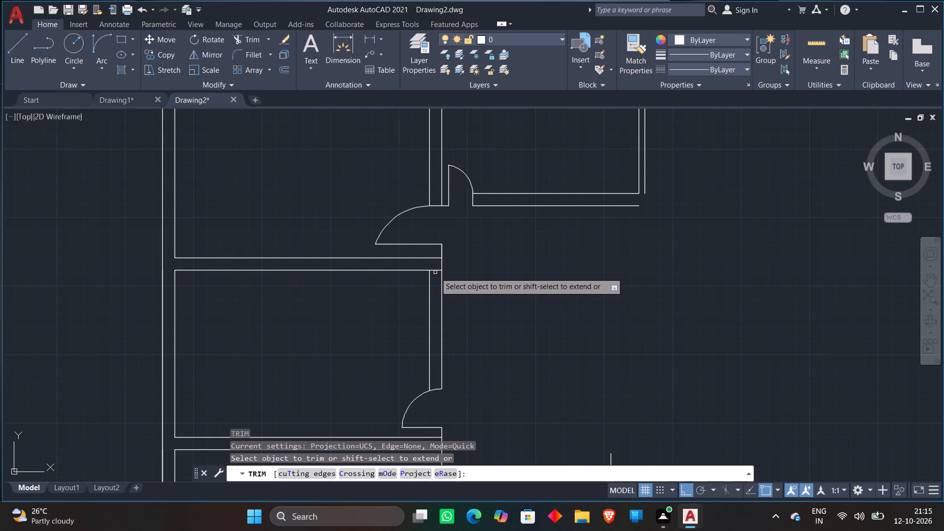
left_click(435, 272)
left_click(435, 270)
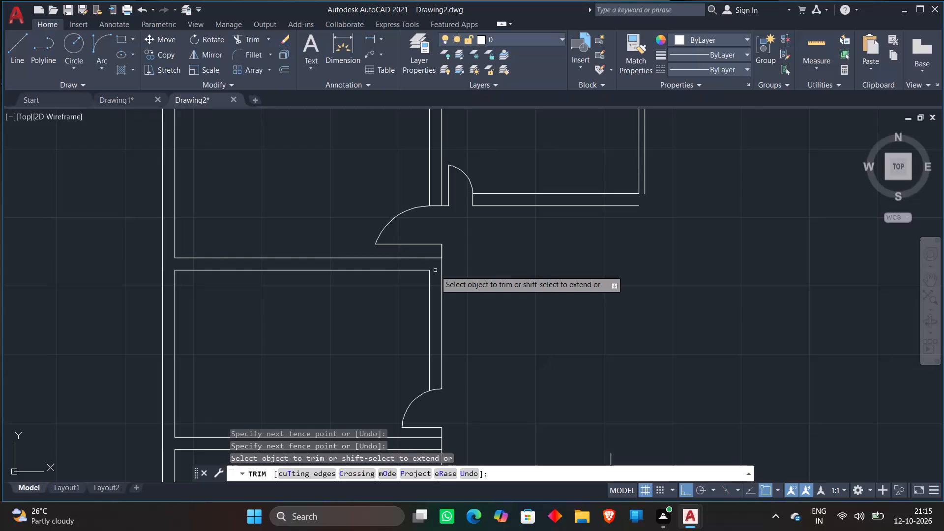
key("Escape")
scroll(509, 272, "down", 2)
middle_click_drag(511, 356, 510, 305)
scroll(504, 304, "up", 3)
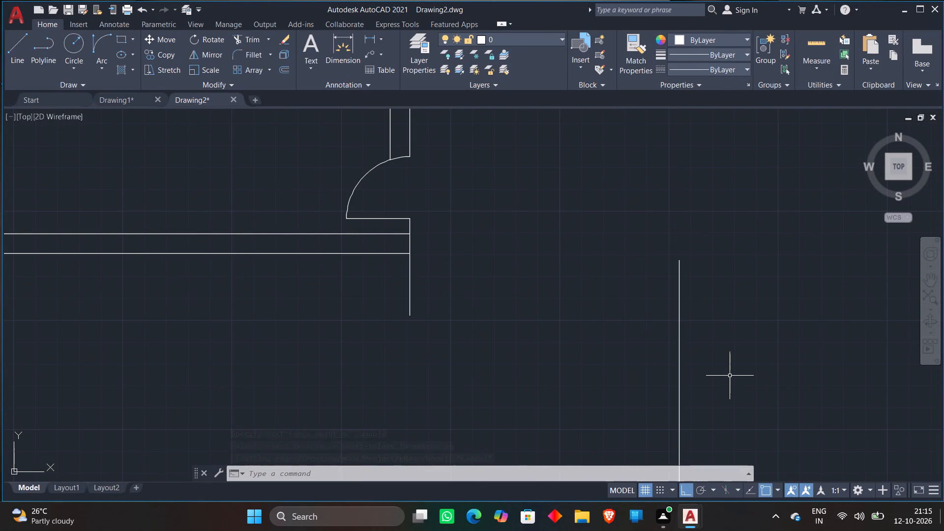
Trim the vertical partition line's excess below the cross wall beneath the door opening.
scroll(365, 307, "down", 1)
middle_click_drag(364, 317, 360, 270)
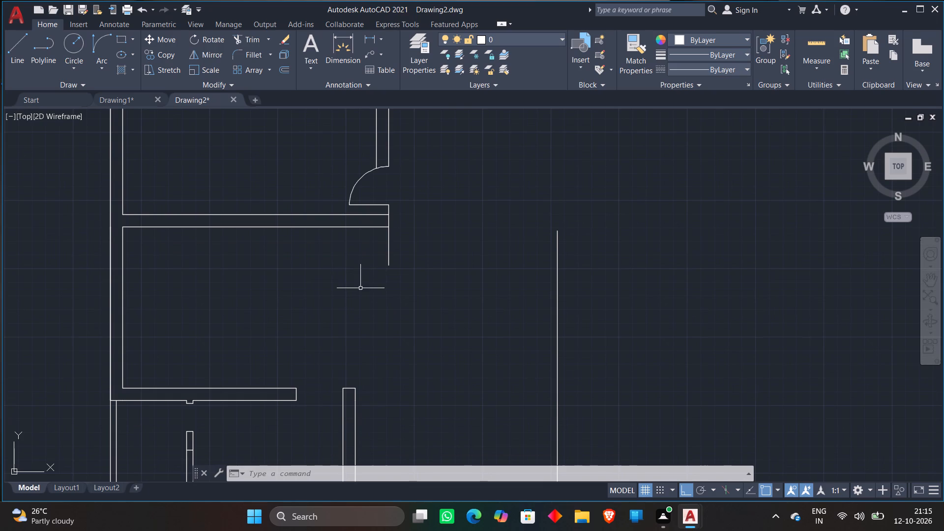
type("TR")
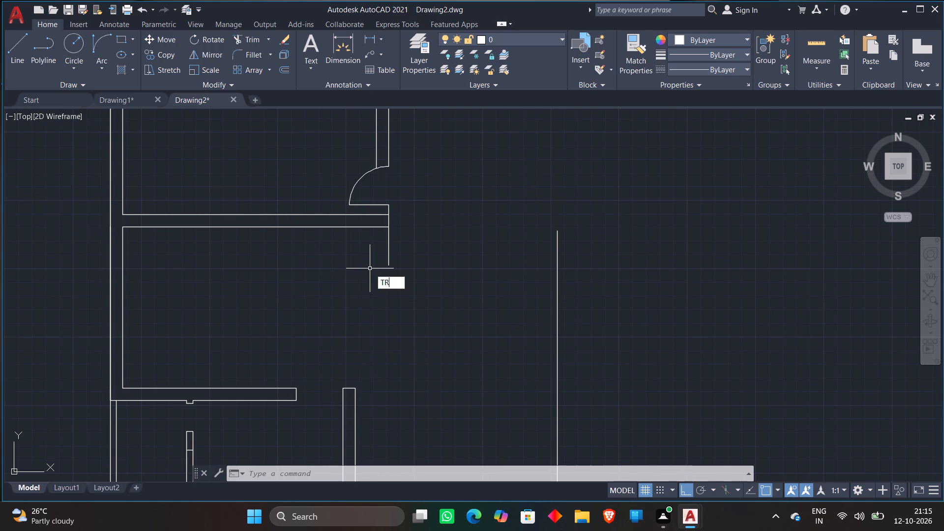
key("space")
left_click(387, 249)
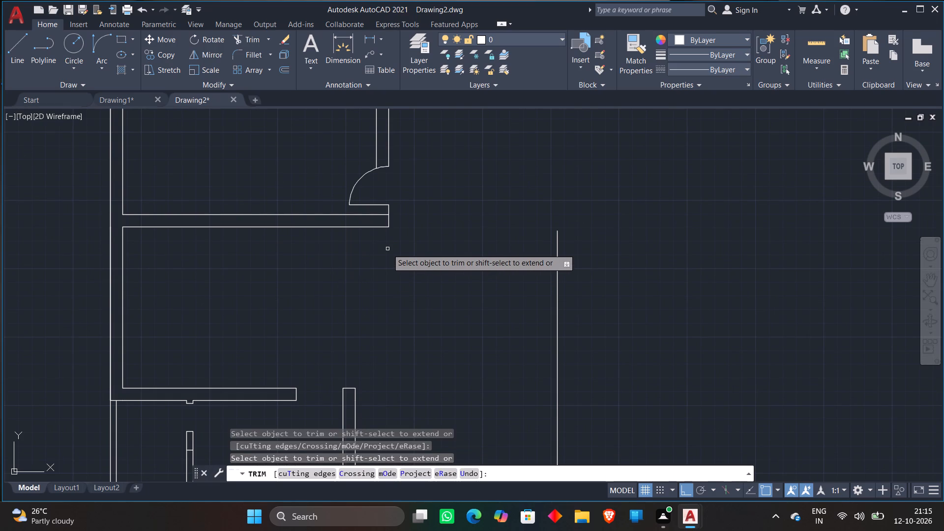
key("Escape")
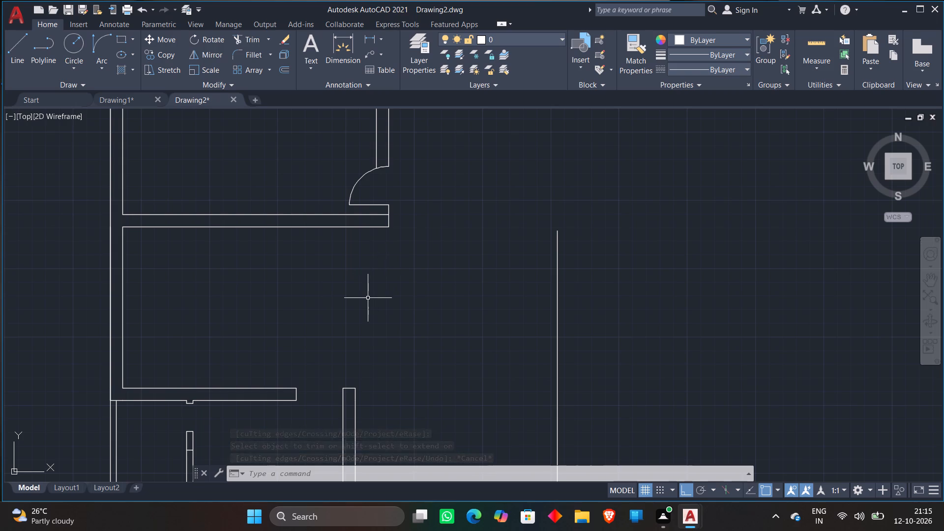
Draw a door swing arc from the lower cross wall's upper east corner to a point about 4' southeast, starting tangent southward.
middle_click_drag(278, 363, 304, 309)
scroll(304, 307, "up", 1)
scroll(303, 299, "down", 1)
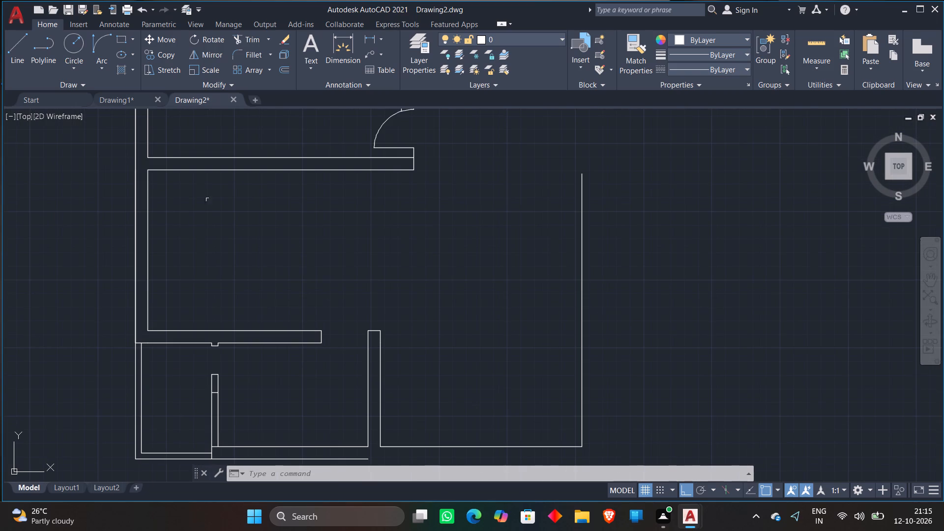
left_click(106, 39)
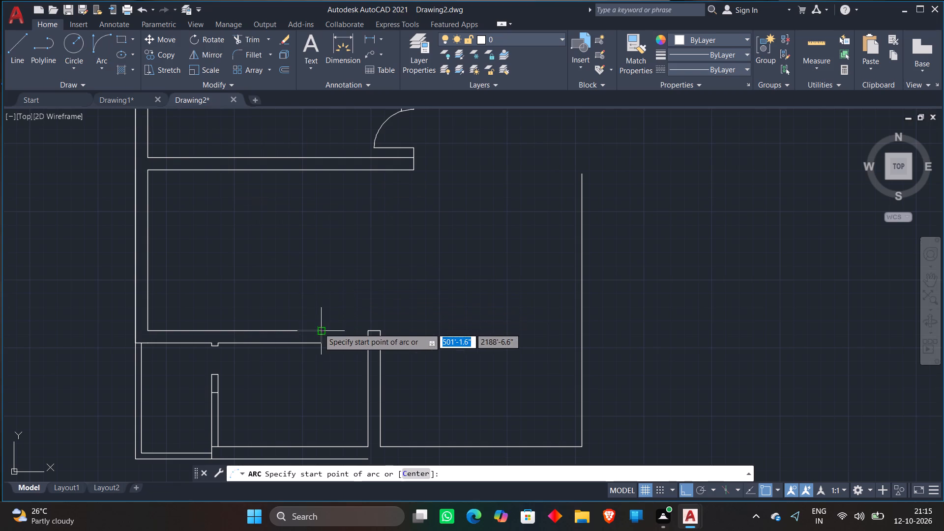
left_click(322, 330)
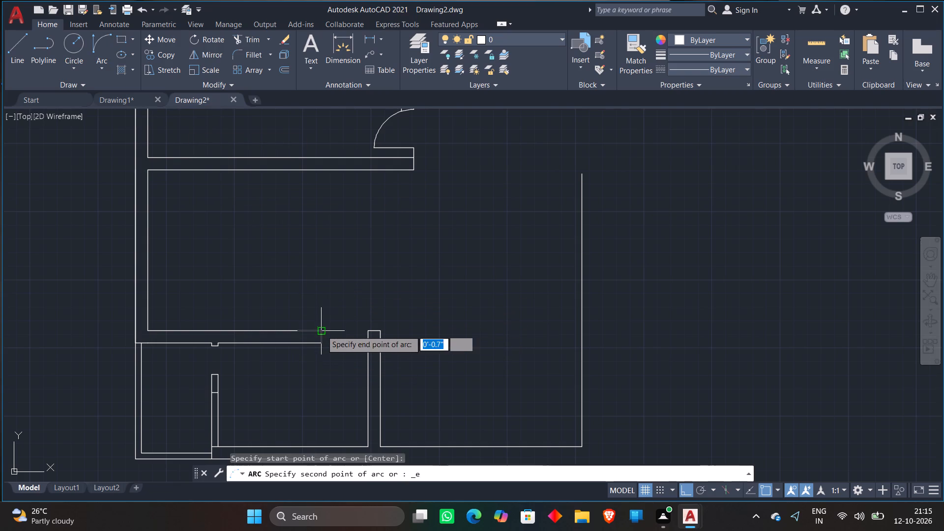
left_click(360, 387)
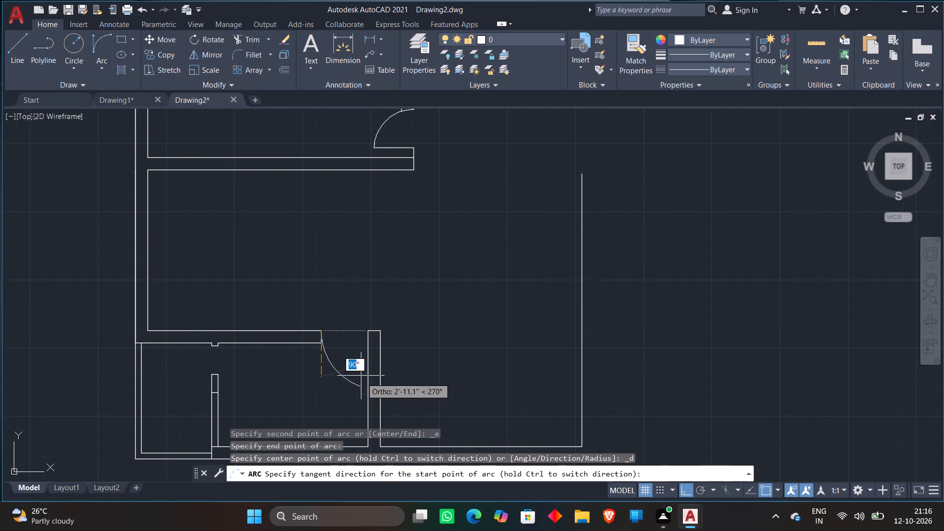
left_click(361, 376)
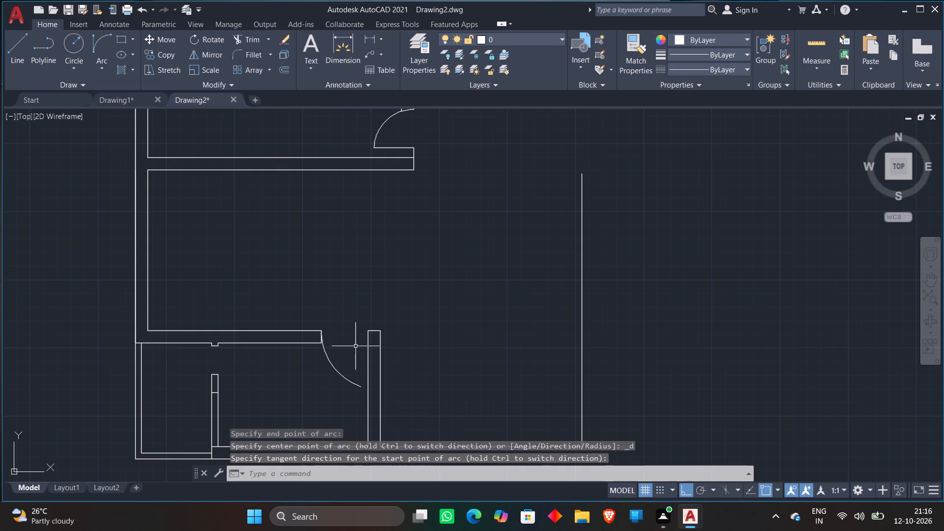
Draw the door leaf as a vertical line from the new arc's lower end up past the cross wall's upper line.
key("l")
key("Return")
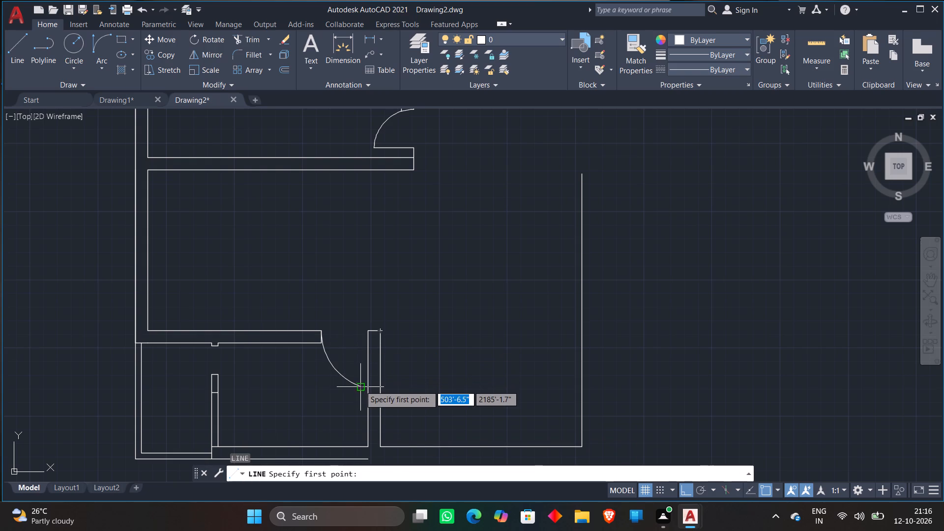
left_click(360, 385)
left_click(353, 306)
key("Escape")
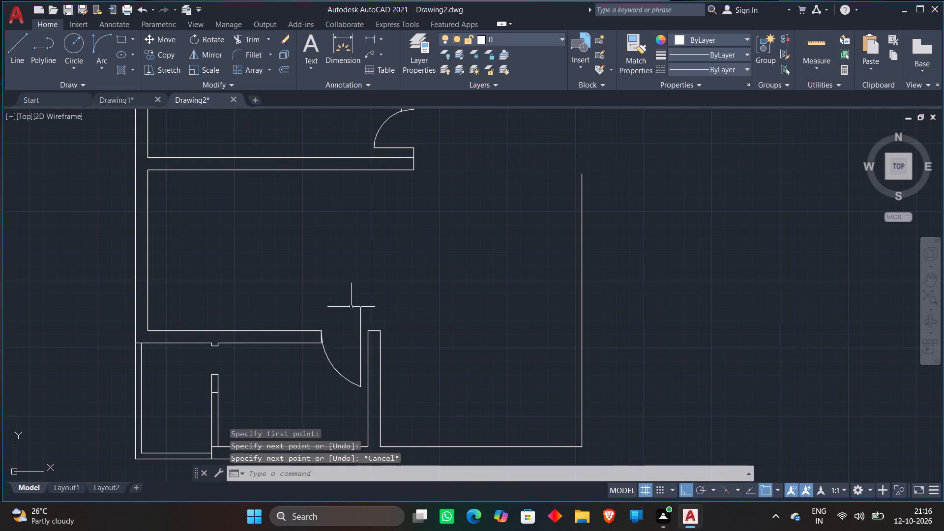
Extend the top line of the vertical wall east of the door west to the leaf, and trim the leaf's excess above it.
key("e")
type("X")
key("space")
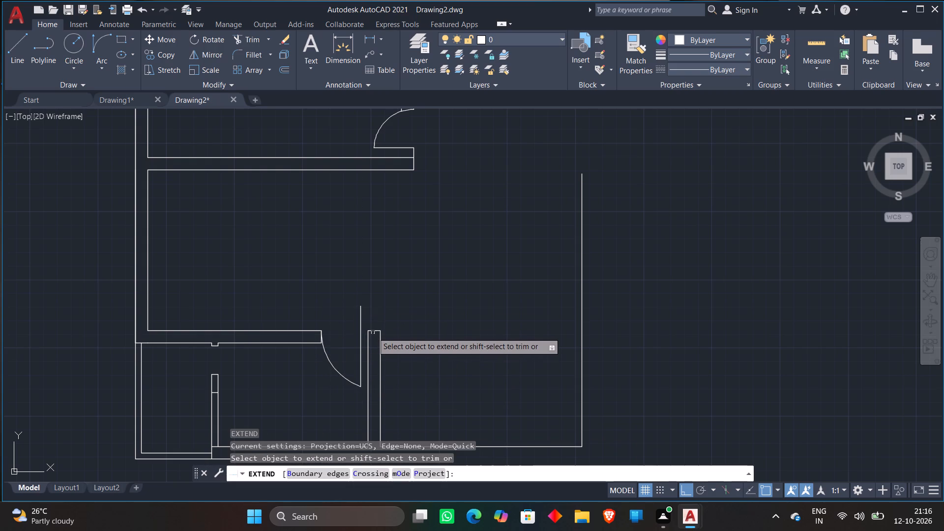
left_click(373, 331)
key("Escape")
type("TR")
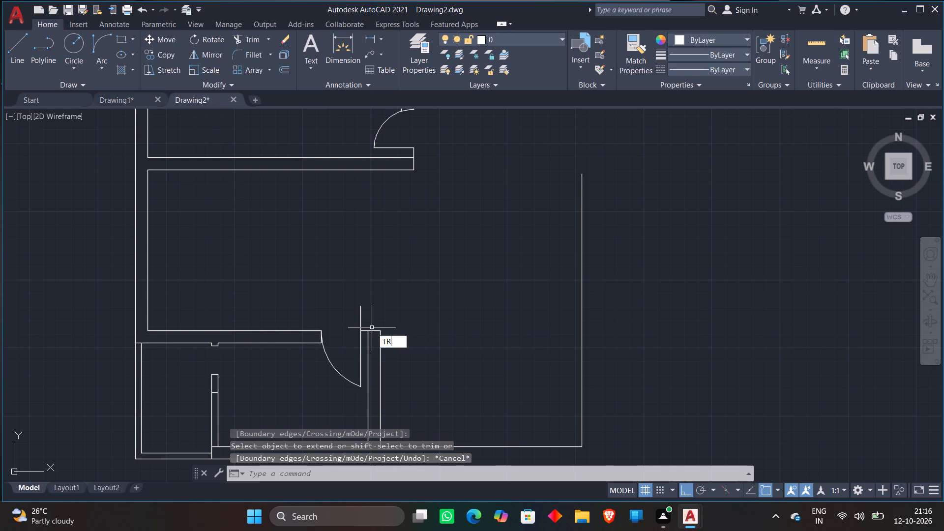
key("space")
left_click(365, 319)
left_click(347, 320)
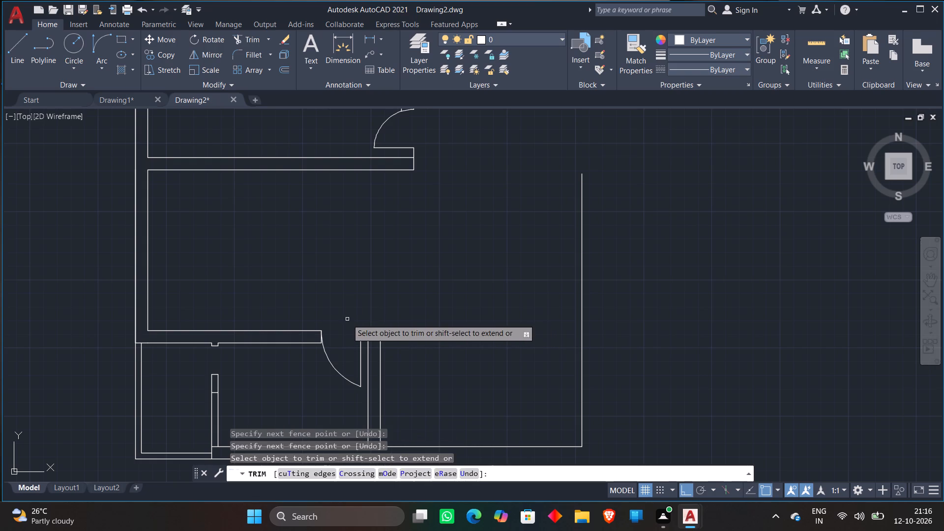
key("Escape")
Examine the whole floor plan and the area around the lower rooms.
scroll(386, 303, "down", 1)
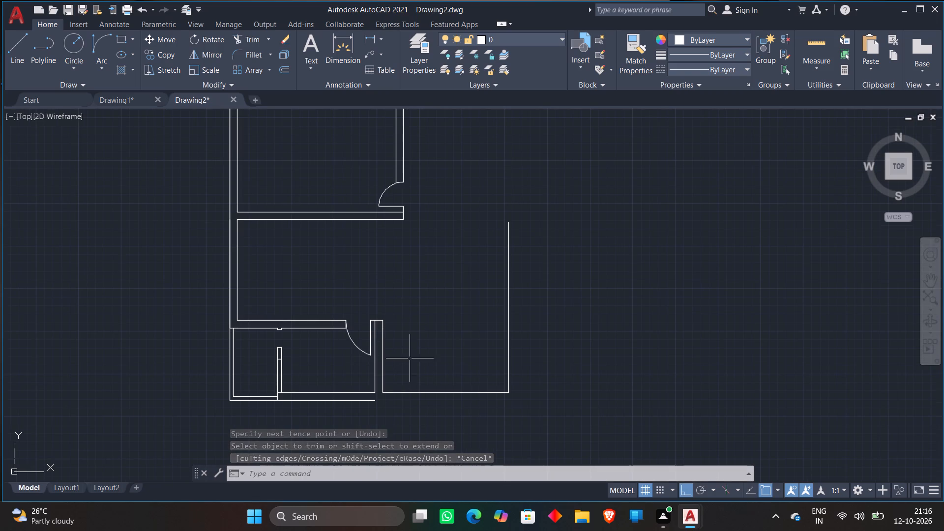
scroll(419, 317, "down", 1)
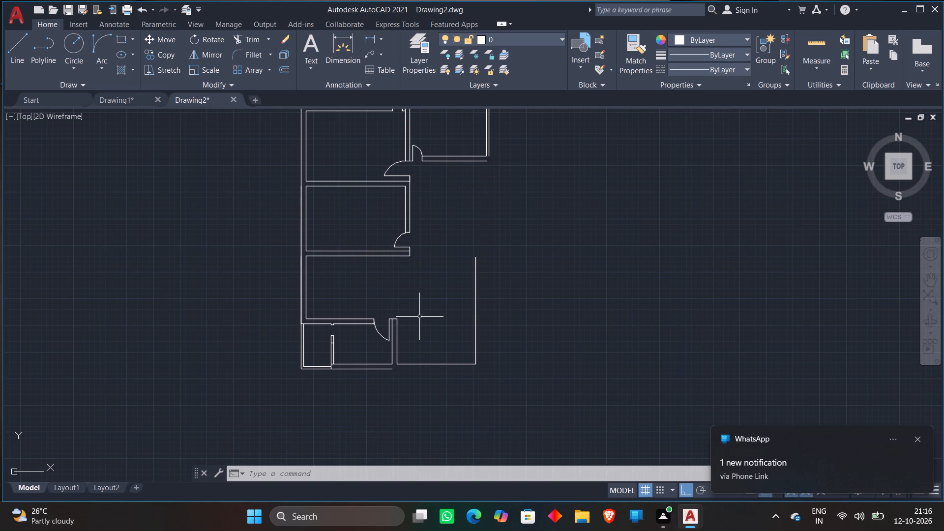
scroll(419, 317, "down", 1)
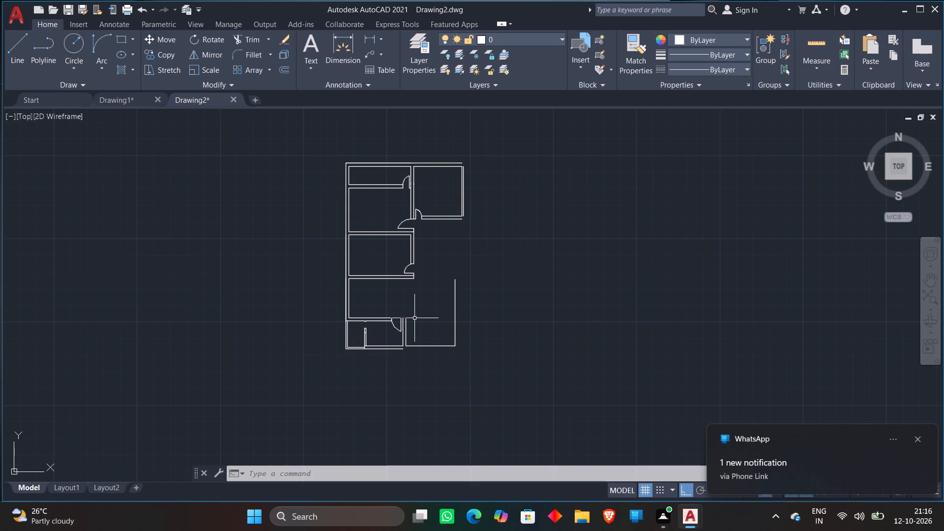
scroll(414, 318, "down", 1)
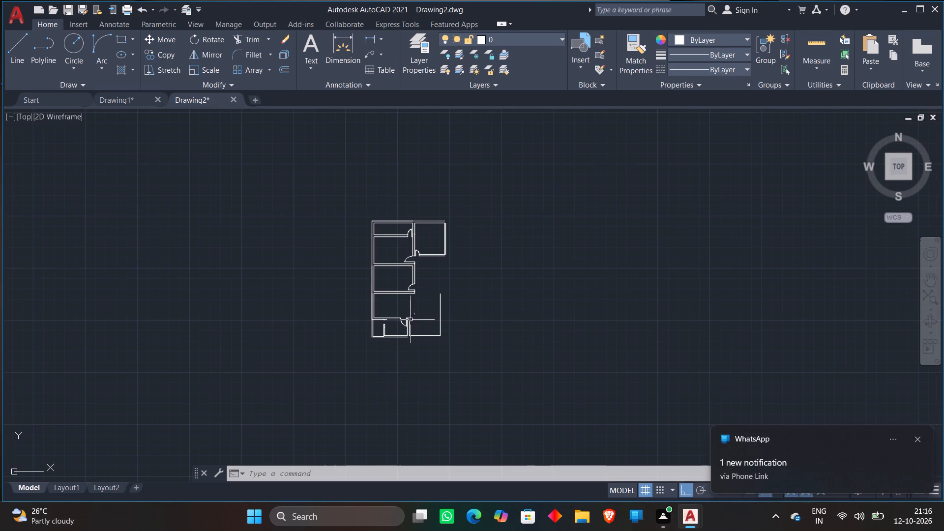
scroll(414, 307, "up", 4)
key("Escape")
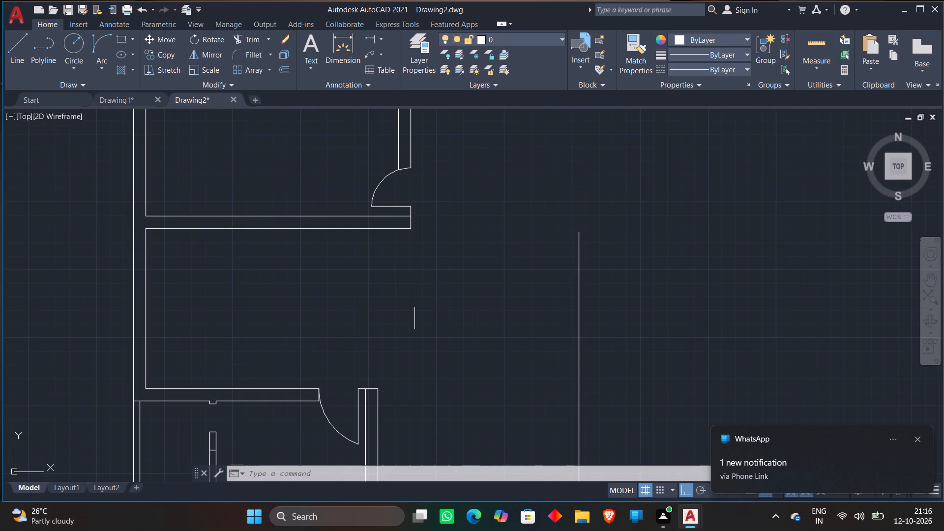
scroll(419, 309, "down", 1)
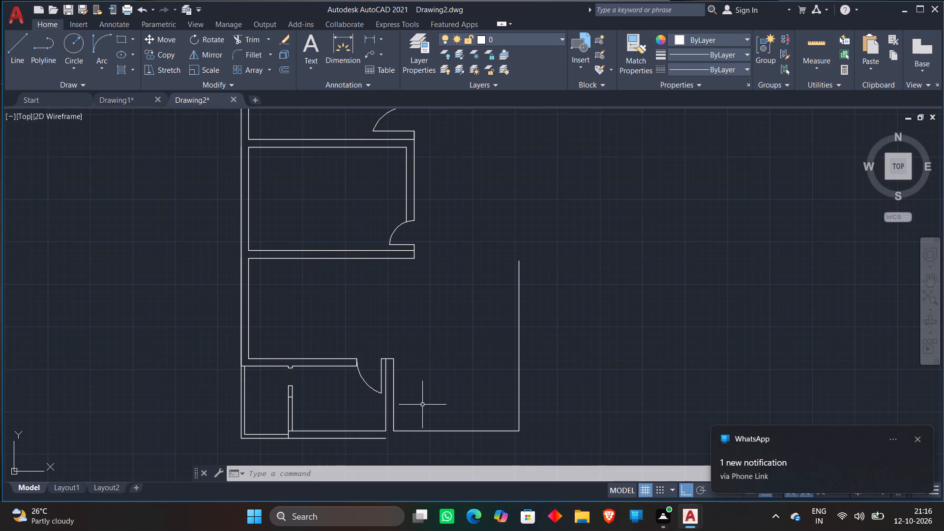
scroll(440, 407, "up", 1)
scroll(447, 359, "down", 1)
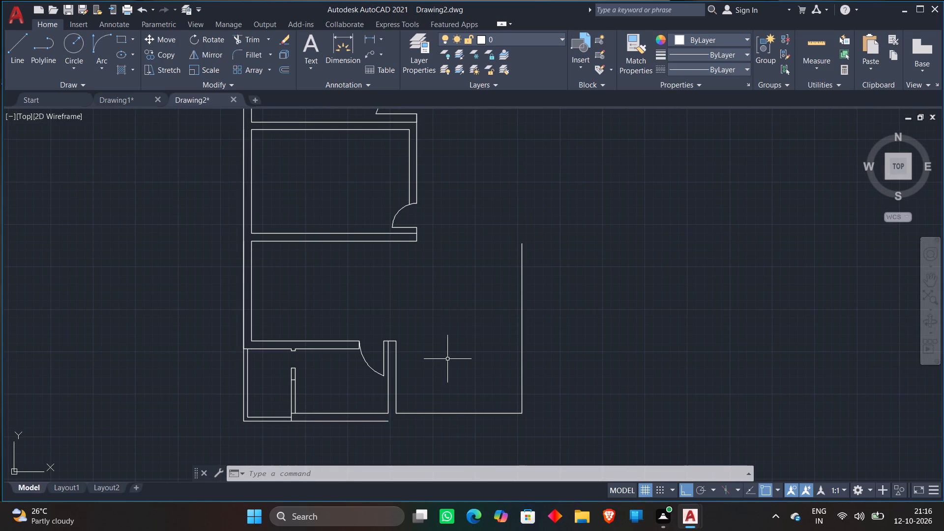
scroll(447, 359, "down", 1)
scroll(447, 359, "up", 1)
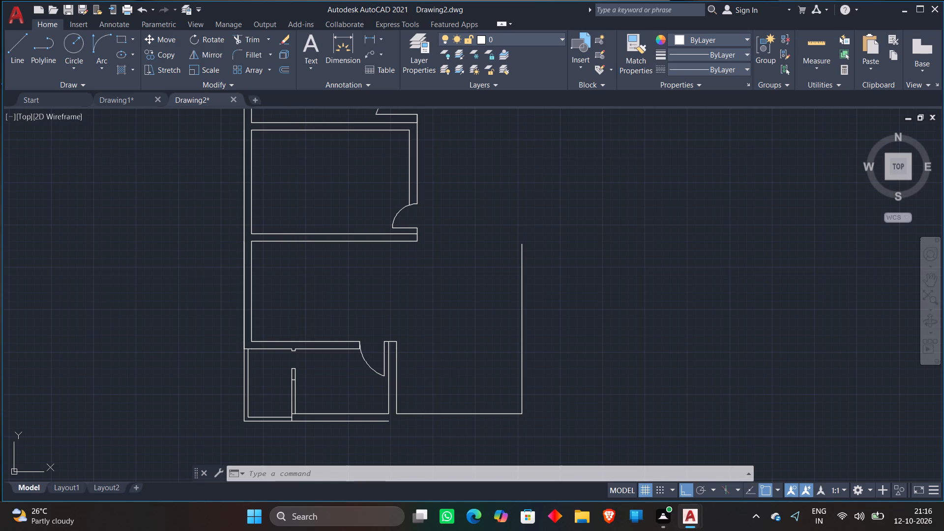
Draw the small room's door swing arc from the short partition's top east corner up to the northwest, starting tangent westward.
left_click(105, 47)
scroll(297, 388, "up", 3)
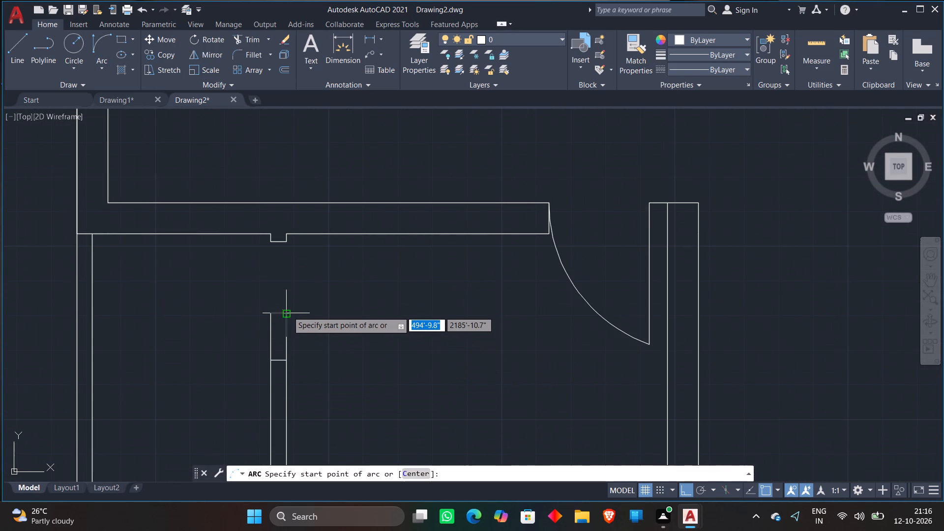
left_click(288, 311)
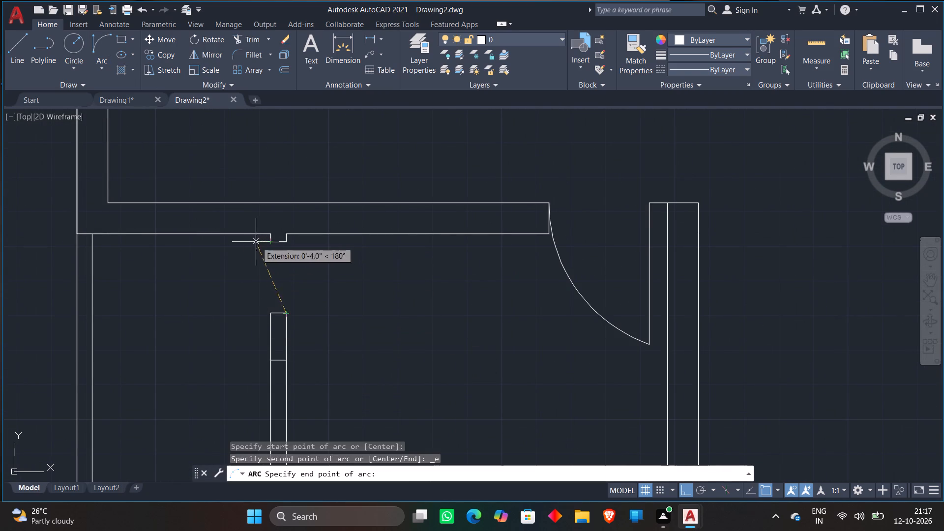
left_click(225, 245)
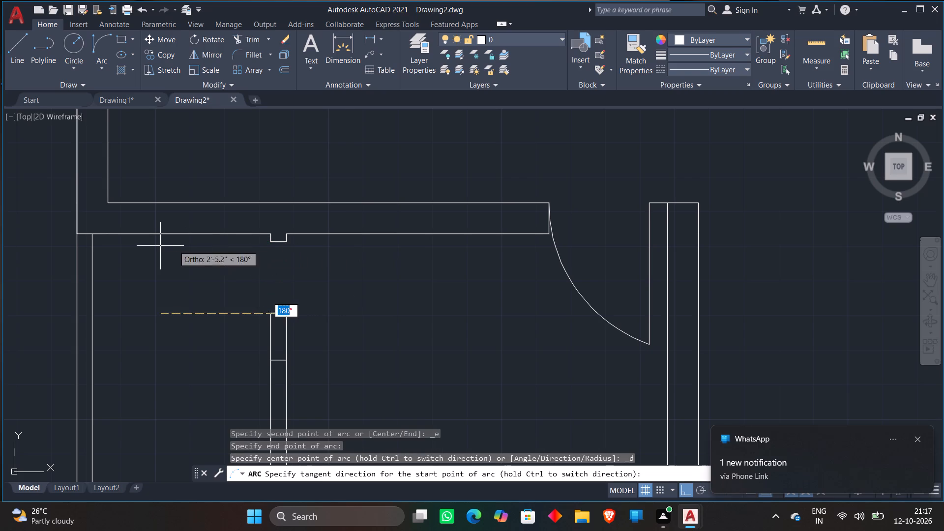
left_click(160, 246)
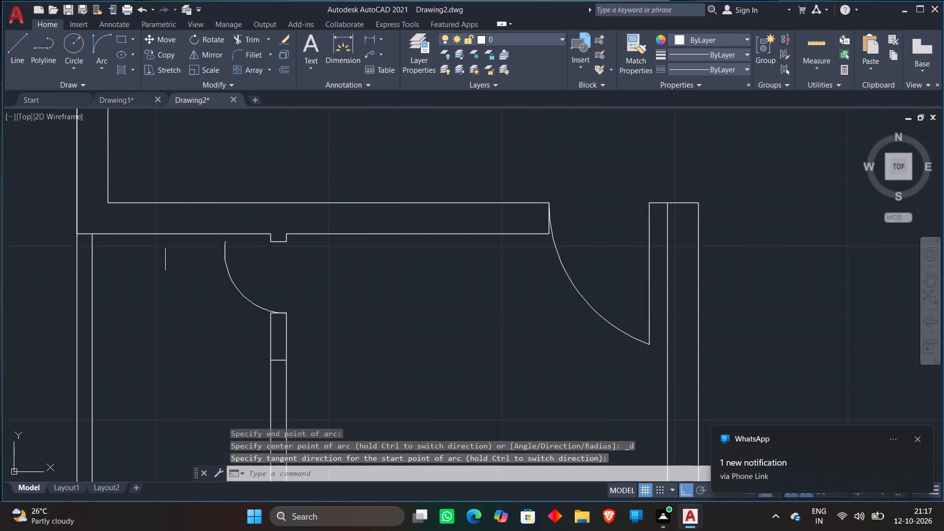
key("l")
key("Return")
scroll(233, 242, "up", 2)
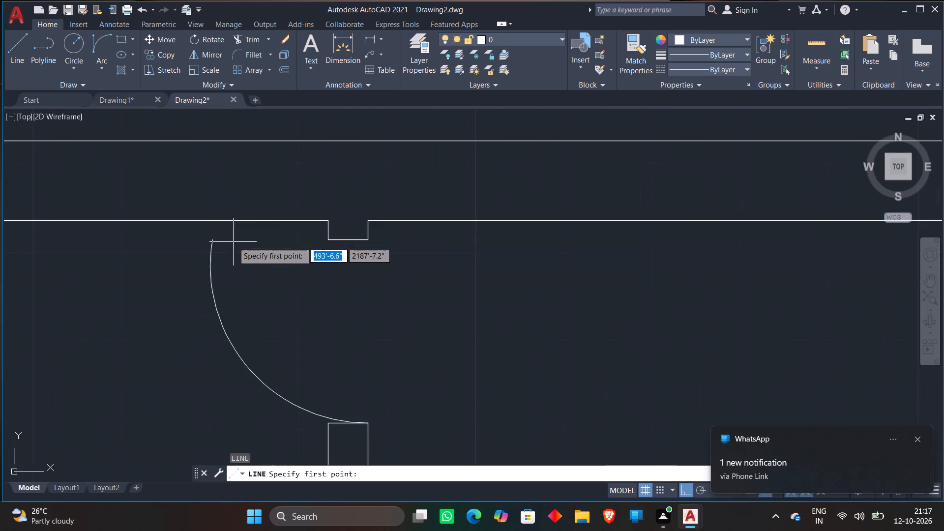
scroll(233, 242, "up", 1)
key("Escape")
Extend the bottom line of the small wall nib west to the upper end of the new door arc.
key("e")
type("X")
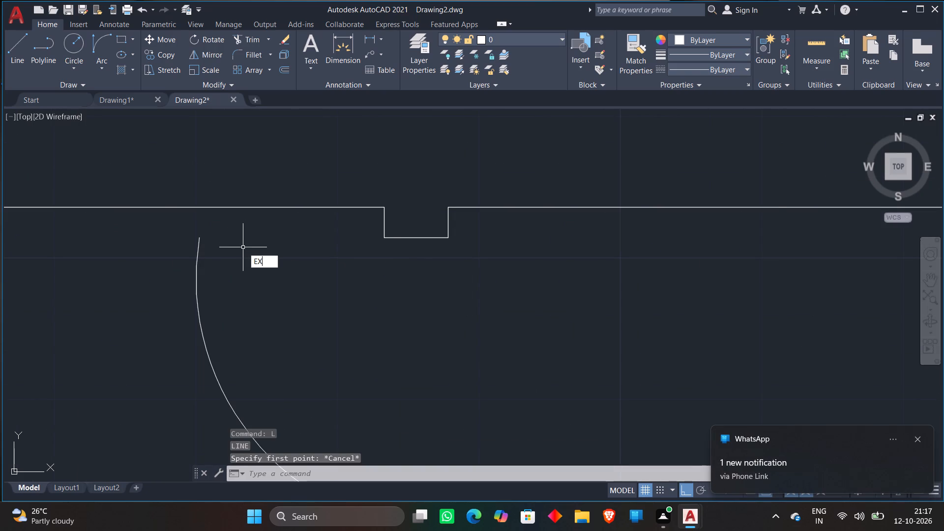
key("space")
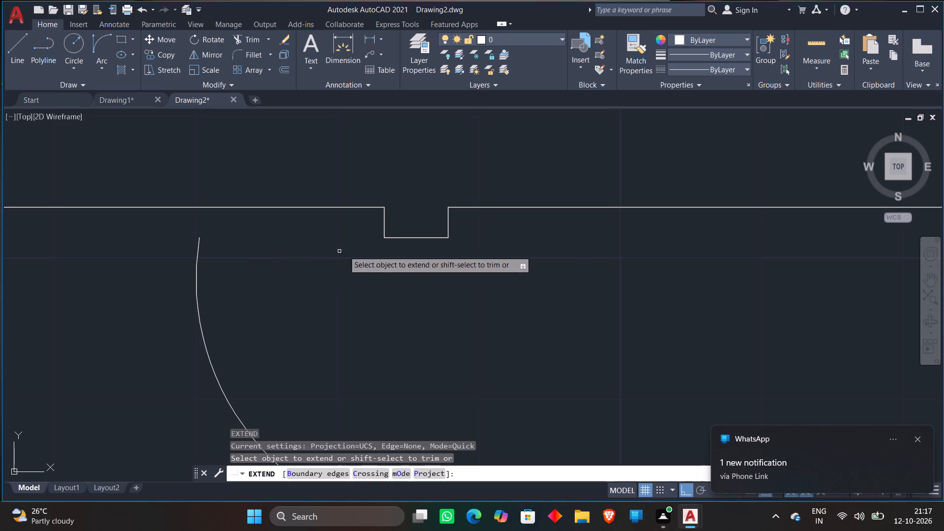
left_click(396, 236)
key("Escape")
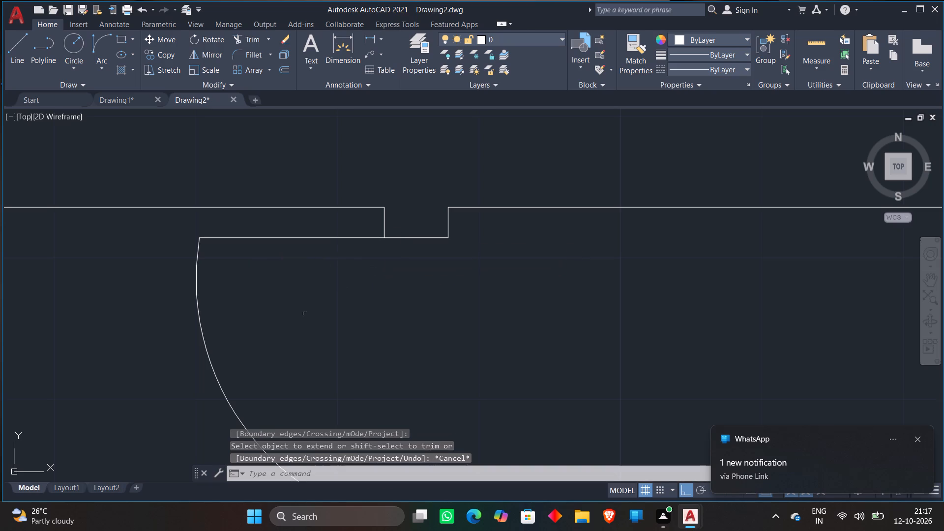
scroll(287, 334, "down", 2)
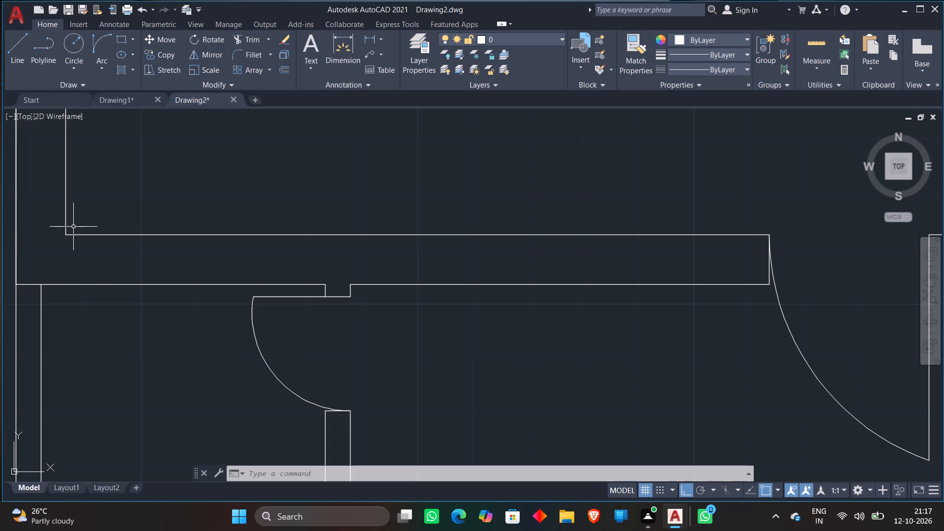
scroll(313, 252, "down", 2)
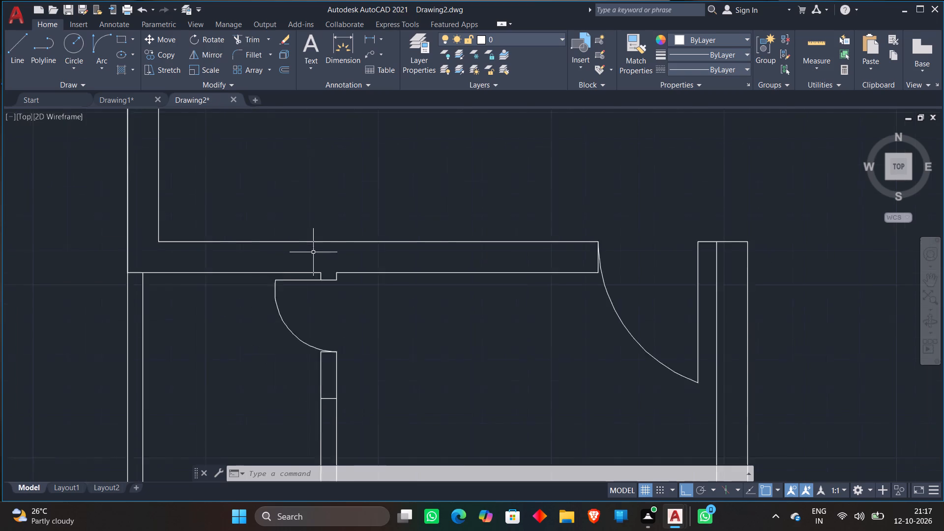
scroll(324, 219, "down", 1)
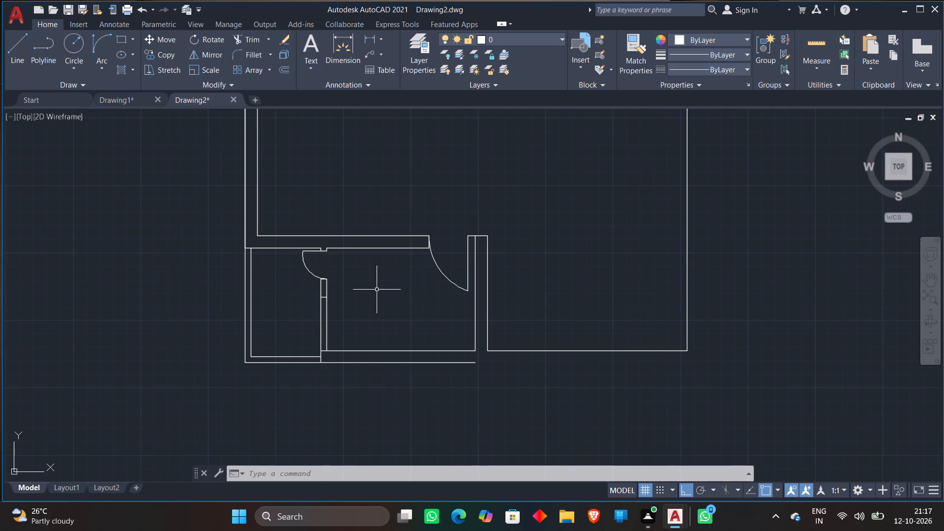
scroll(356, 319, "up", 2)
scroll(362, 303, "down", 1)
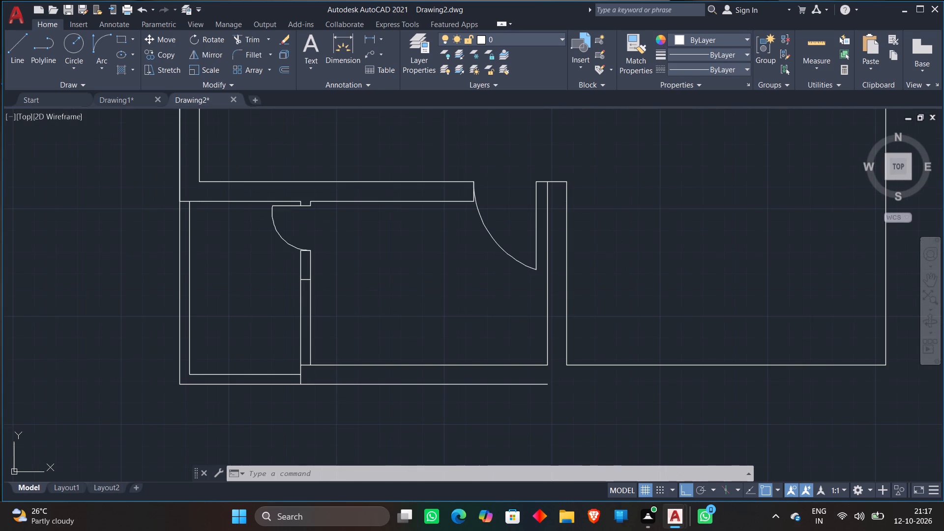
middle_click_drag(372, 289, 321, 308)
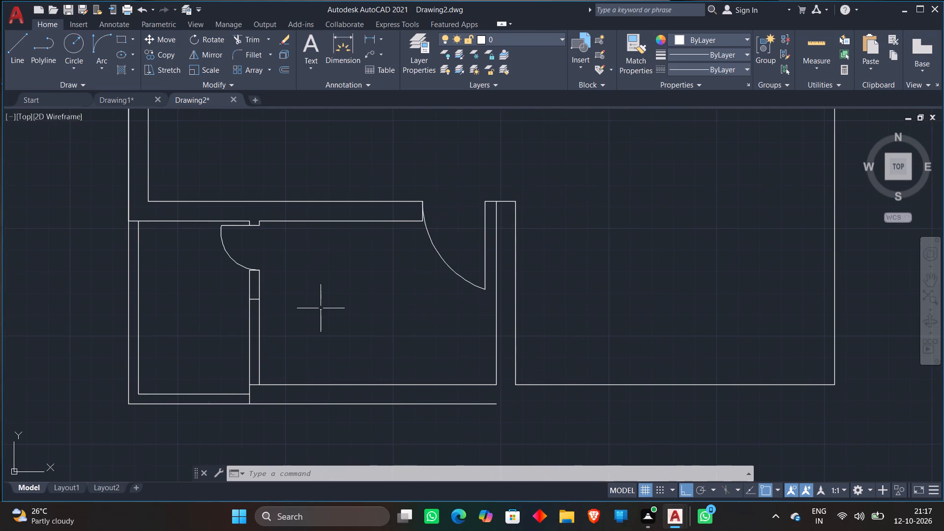
Draw an 8'6" by 4'3" rectangular room with lines below the northeast room, starting at the east end of its lower wall line.
scroll(321, 308, "down", 1)
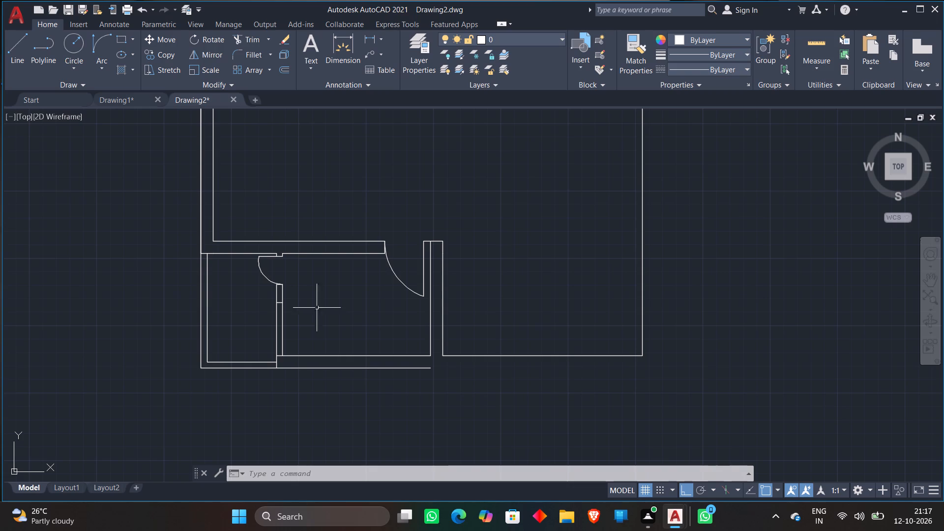
scroll(315, 345, "down", 1)
middle_click_drag(326, 335, 319, 410)
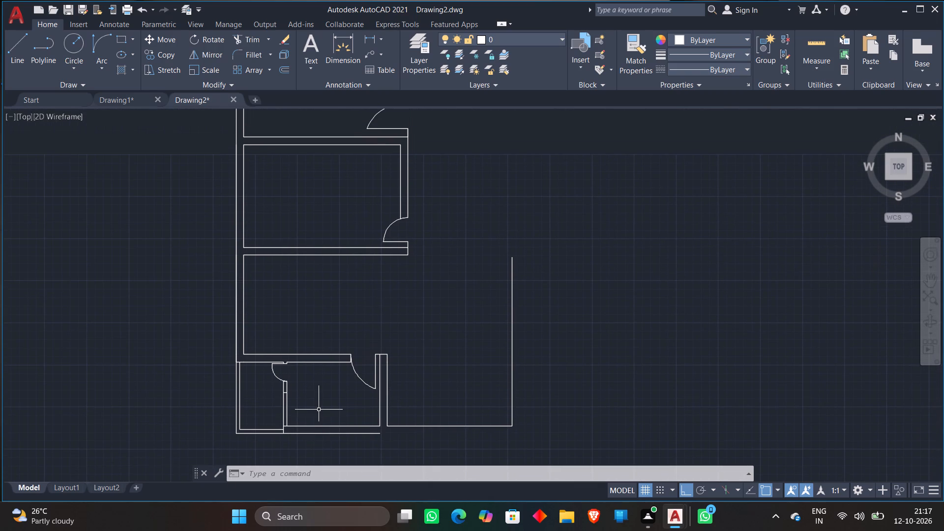
scroll(319, 410, "down", 1)
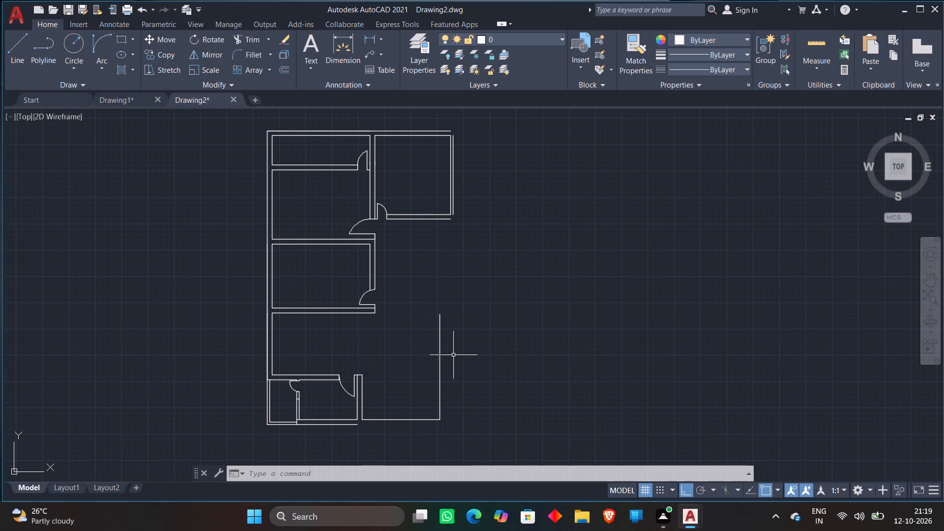
scroll(453, 355, "up", 1)
middle_click_drag(455, 257, 460, 364)
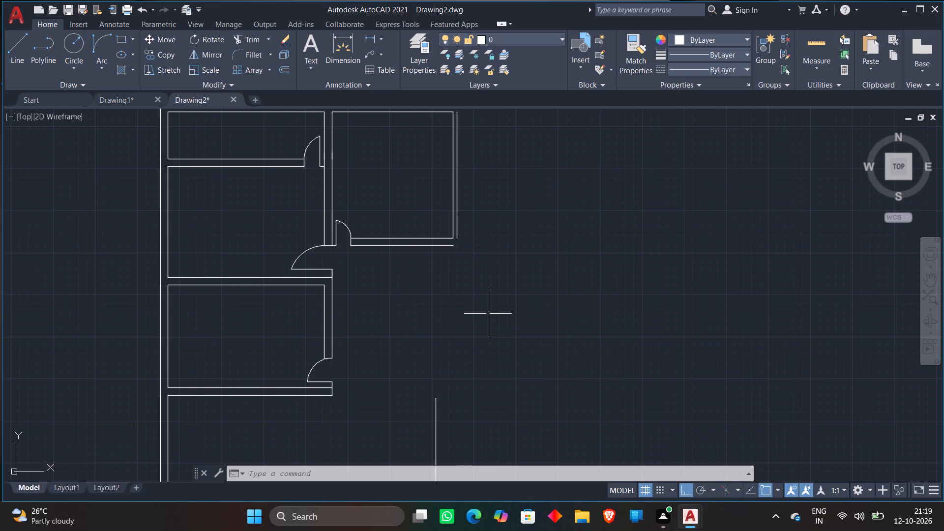
scroll(448, 267, "up", 1)
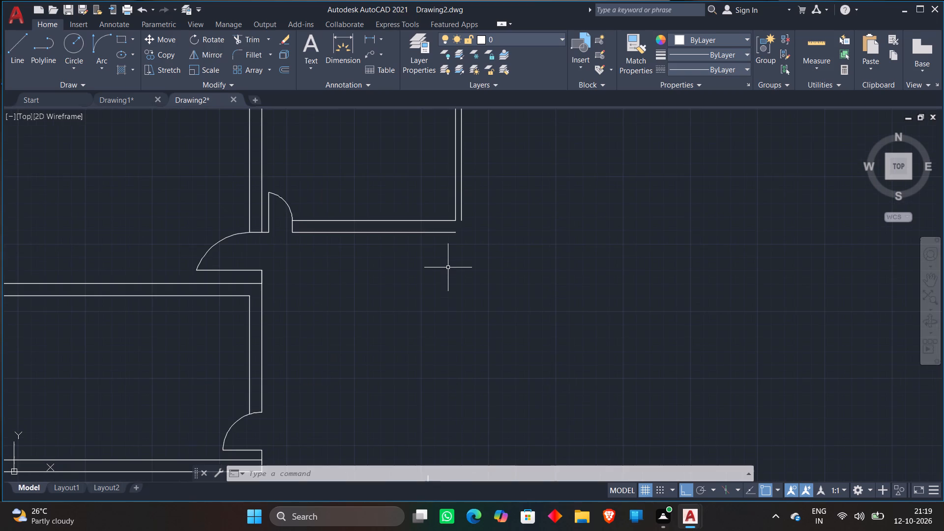
middle_click_drag(448, 267, 477, 360)
scroll(470, 314, "up", 2)
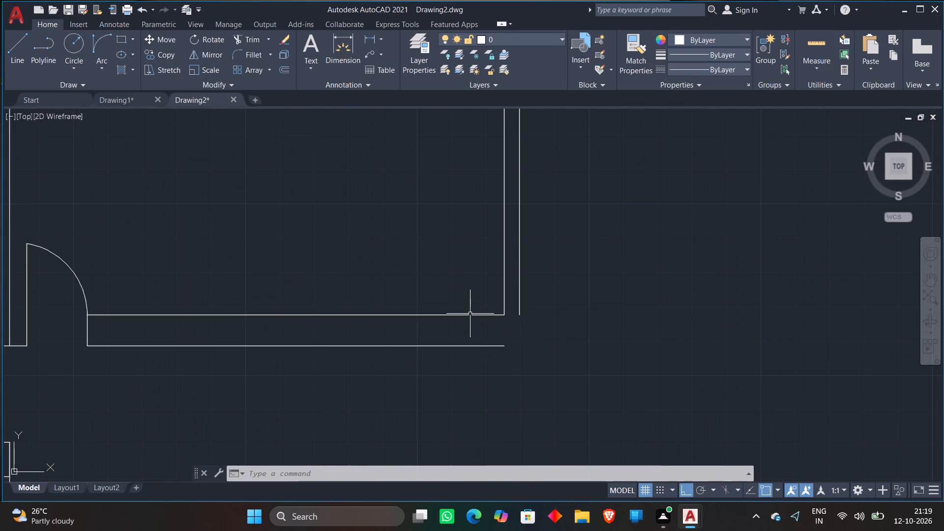
left_click(455, 347)
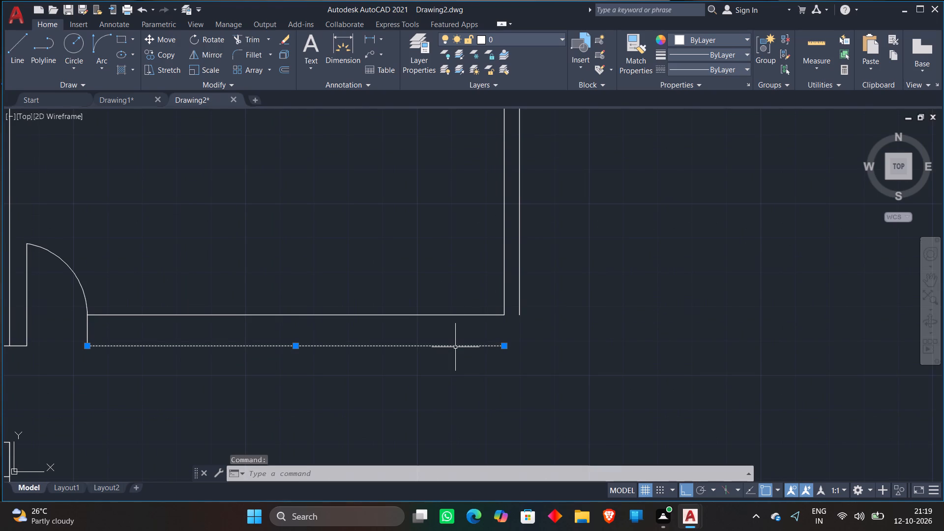
key("Escape")
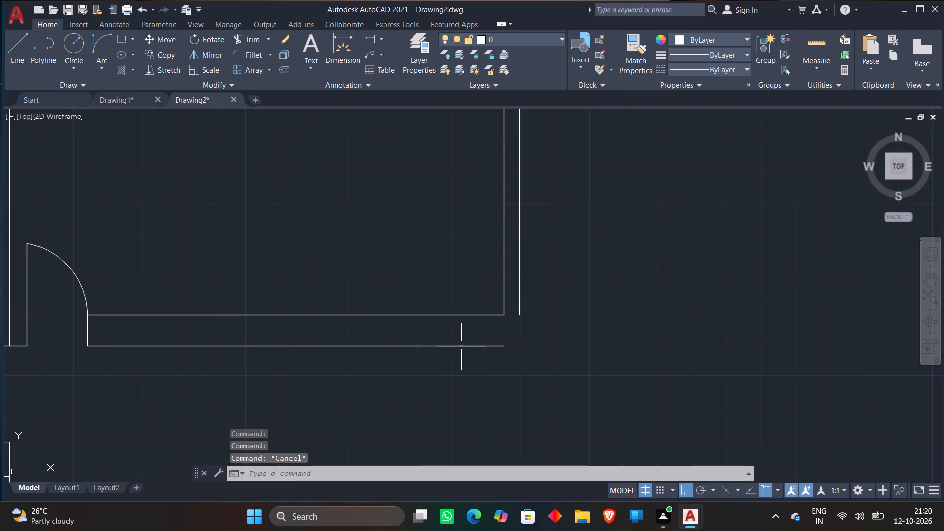
type("L")
key("space")
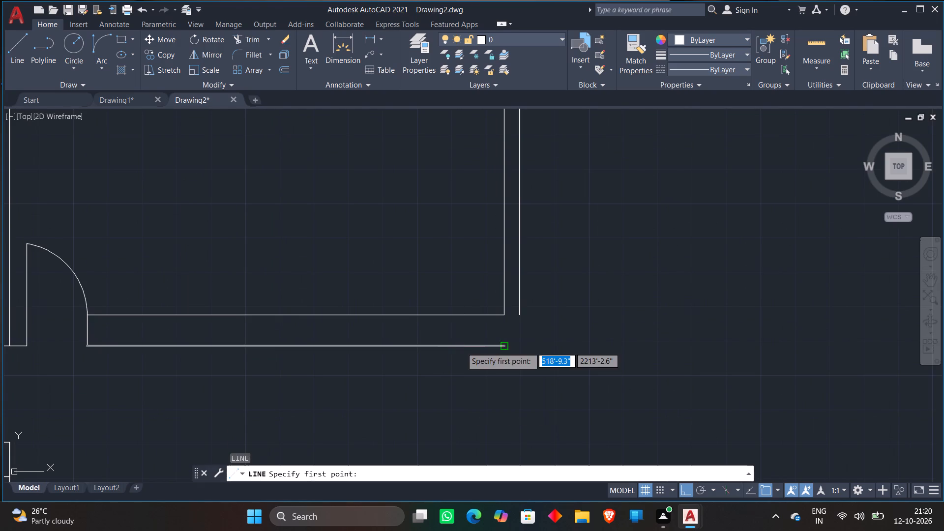
left_click(505, 347)
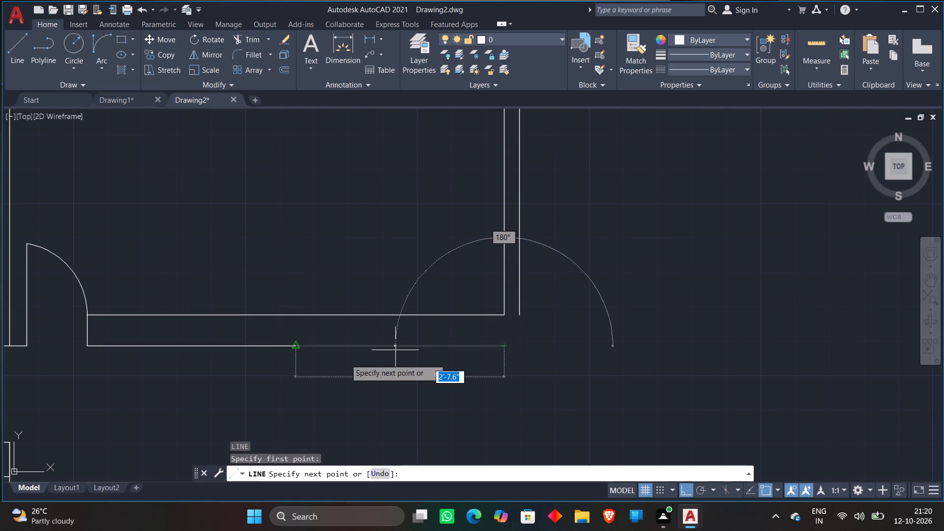
scroll(345, 359, "down", 1)
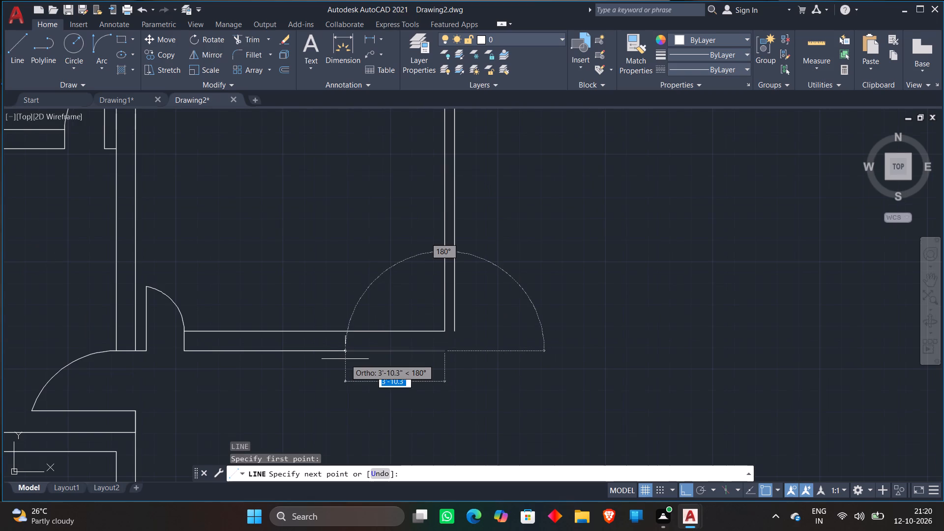
type("8'")
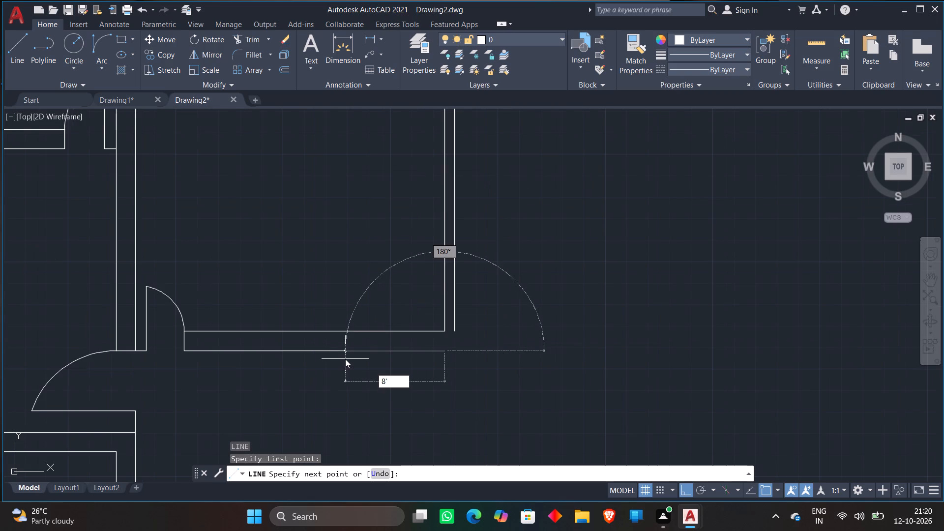
type("6\"")
key("Return")
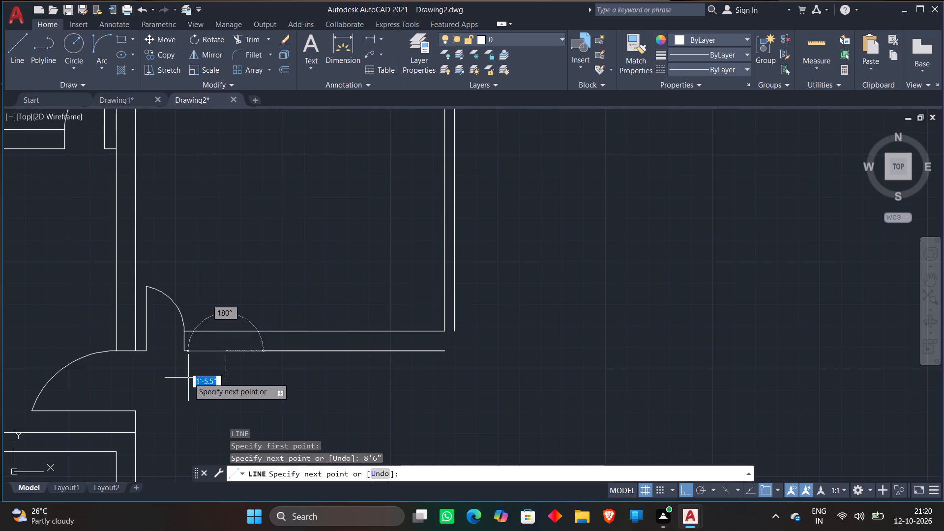
middle_click_drag(198, 372, 199, 309)
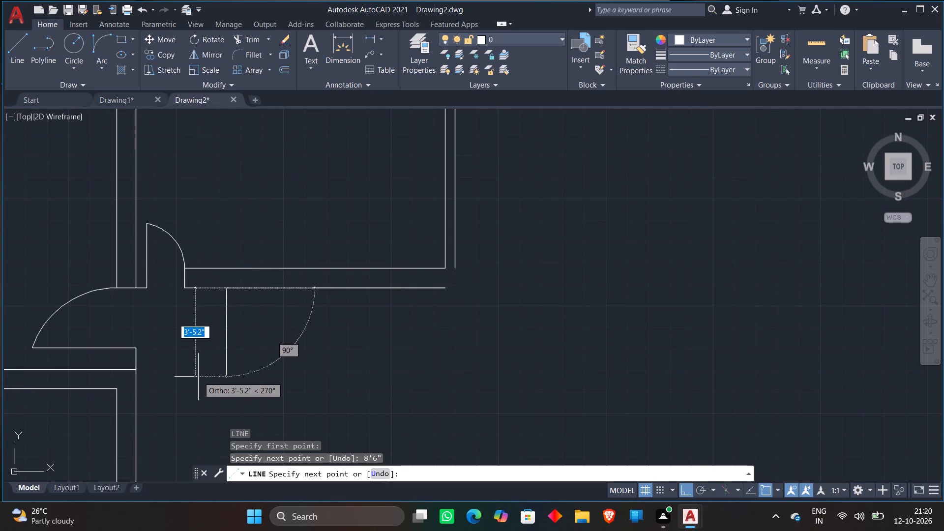
key("4")
key("apostrophe")
key("3")
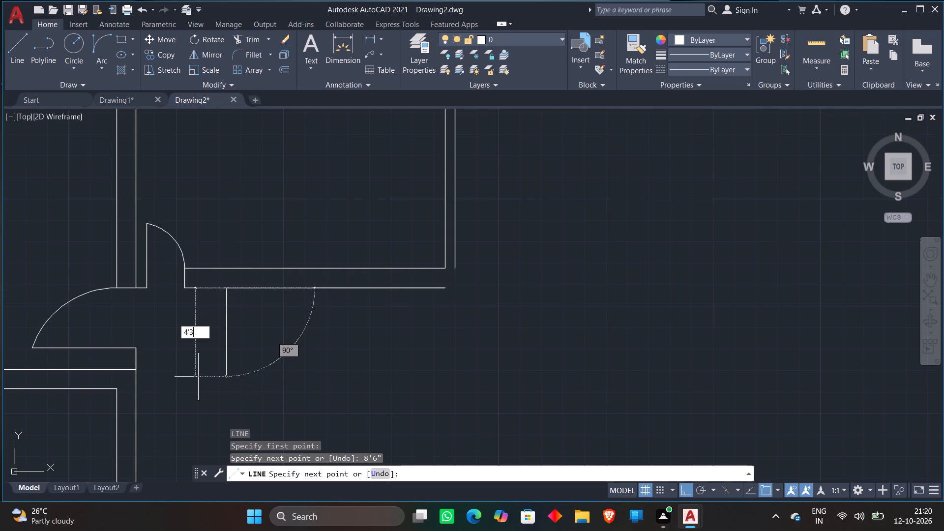
key("shift+quotedbl")
key("Return")
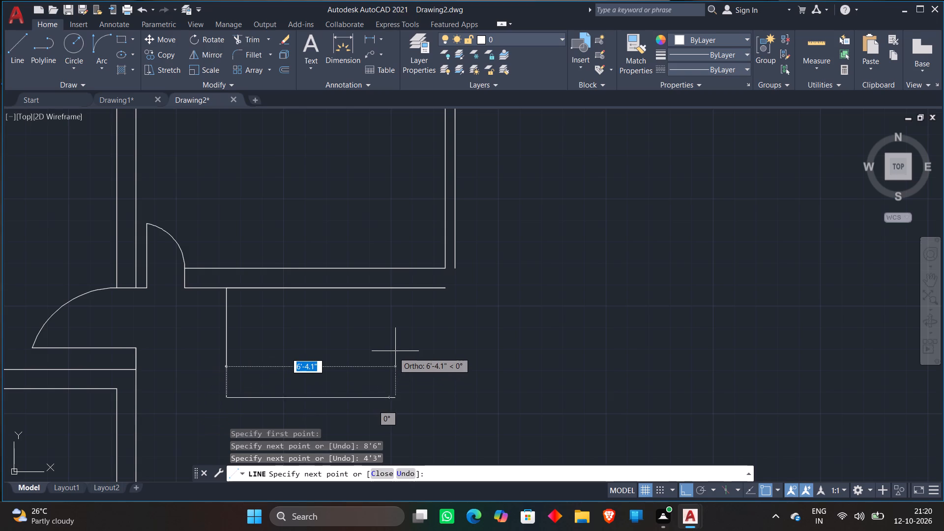
key("8")
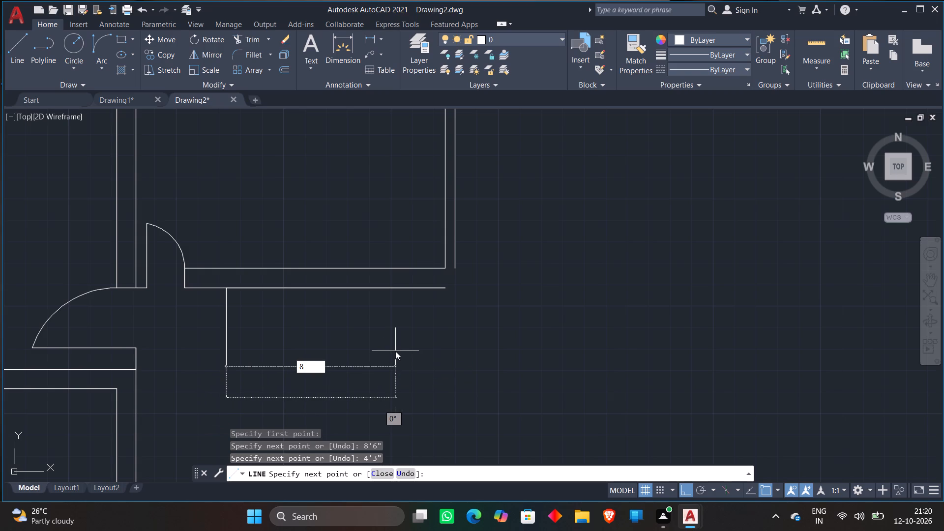
type("'6")
key("shift+quotedbl")
key("Return")
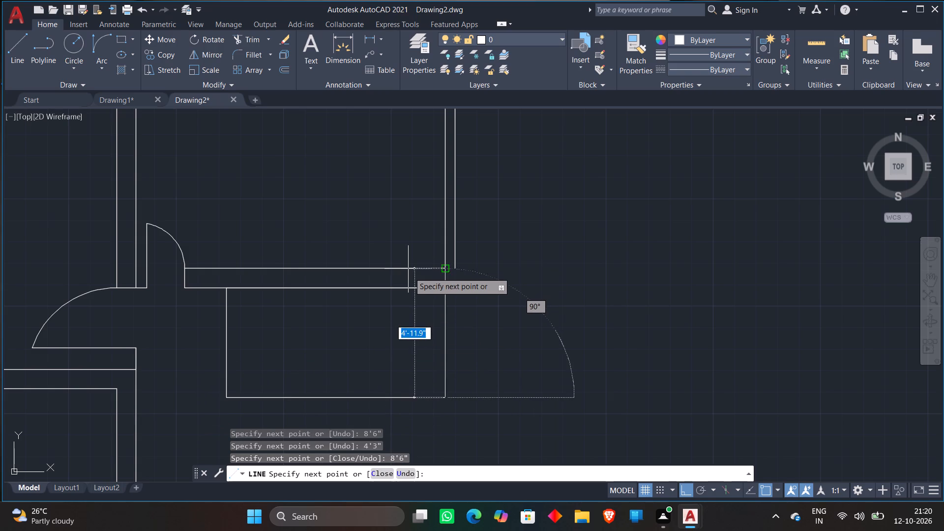
left_click(425, 287)
key("Escape")
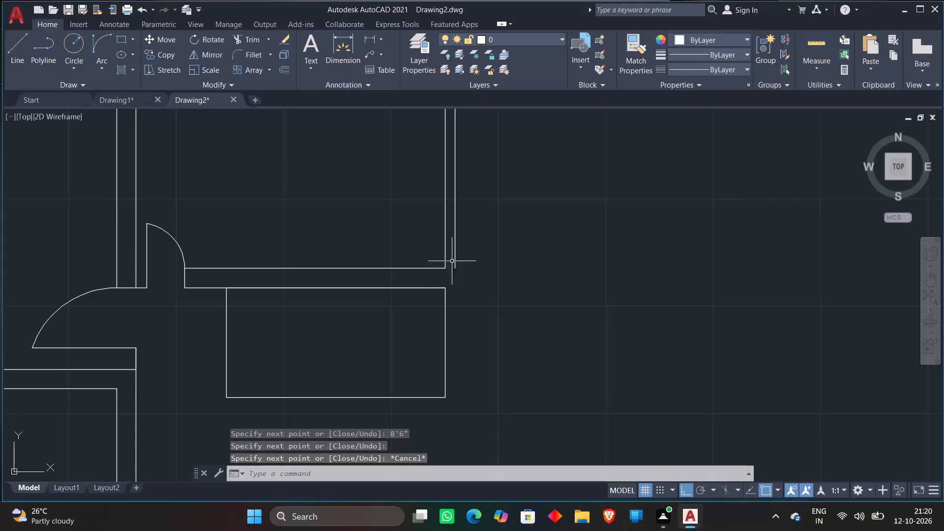
Offset the new room's west line 9" to the west and its south line 9" to the south.
scroll(525, 237, "down", 1)
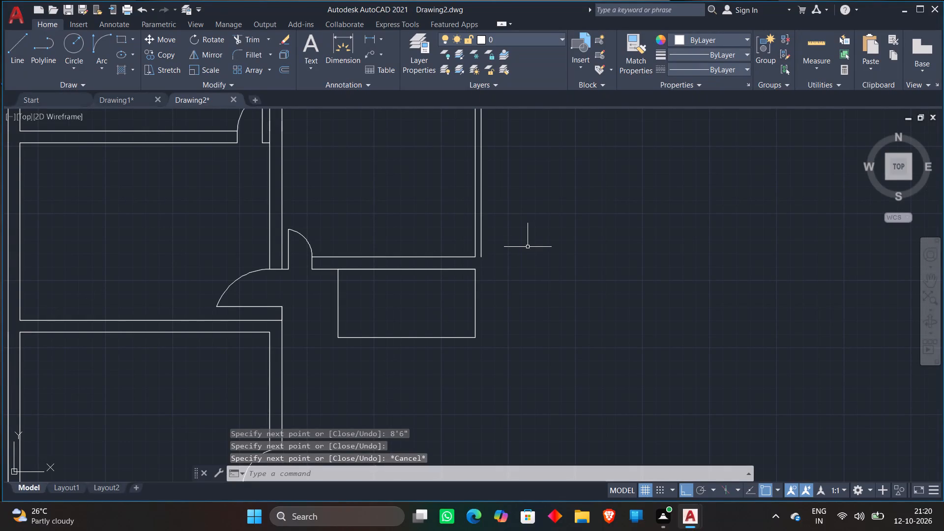
key("o")
key("Return")
key("9")
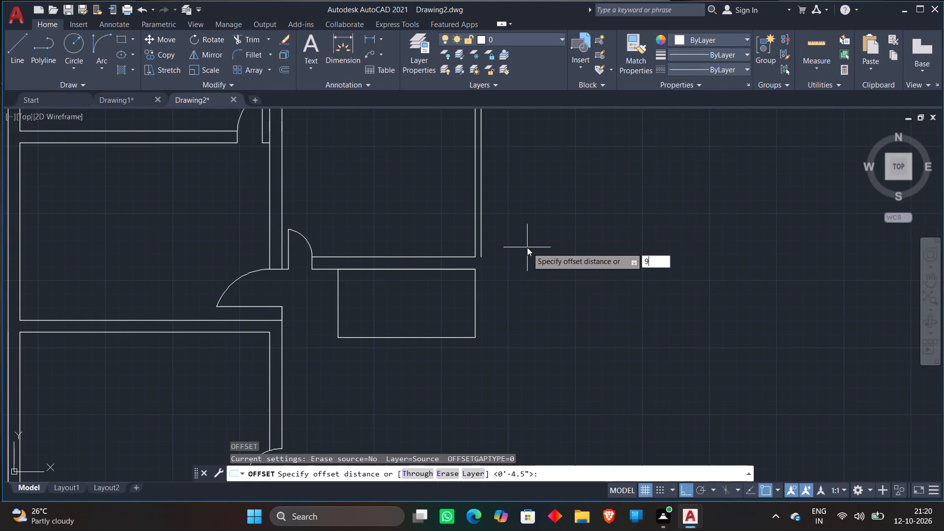
key("shift+quotedbl")
key("Return")
left_click(339, 295)
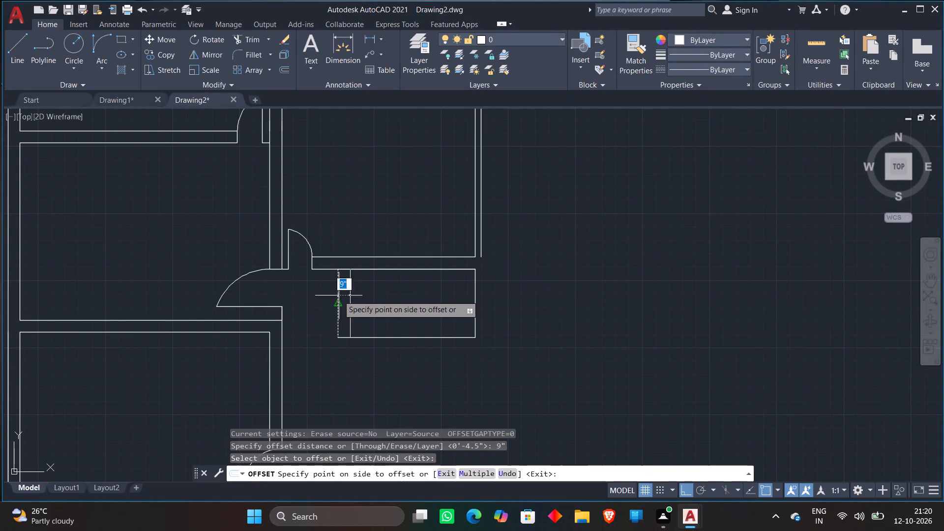
left_click(311, 304)
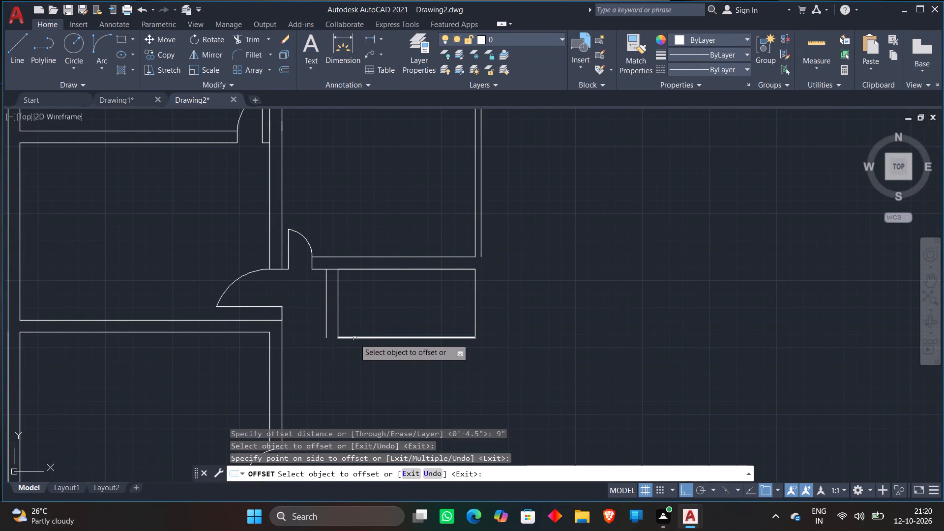
left_click(354, 338)
left_click(344, 378)
key("Escape")
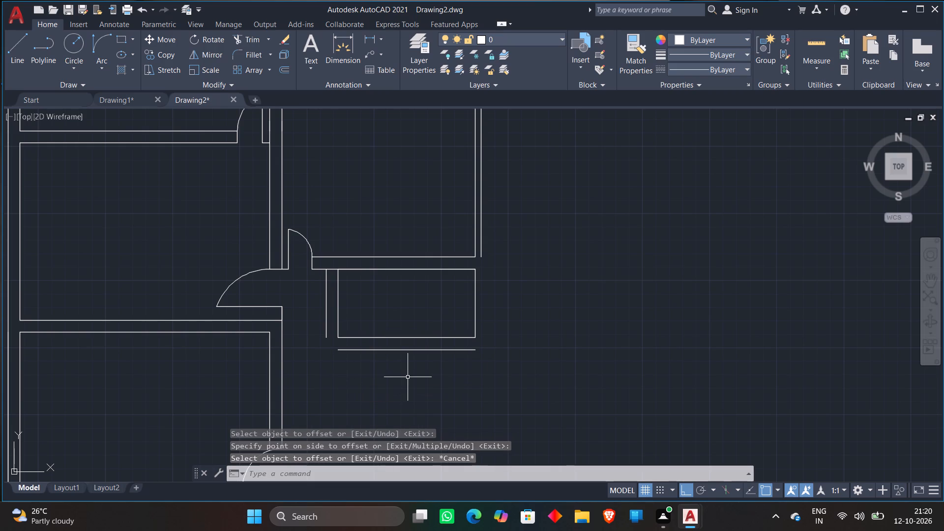
Draw the next room from the west end of the offset south line: 8'7" south, 4'9" east and 8'7" north.
key("l")
key("Return")
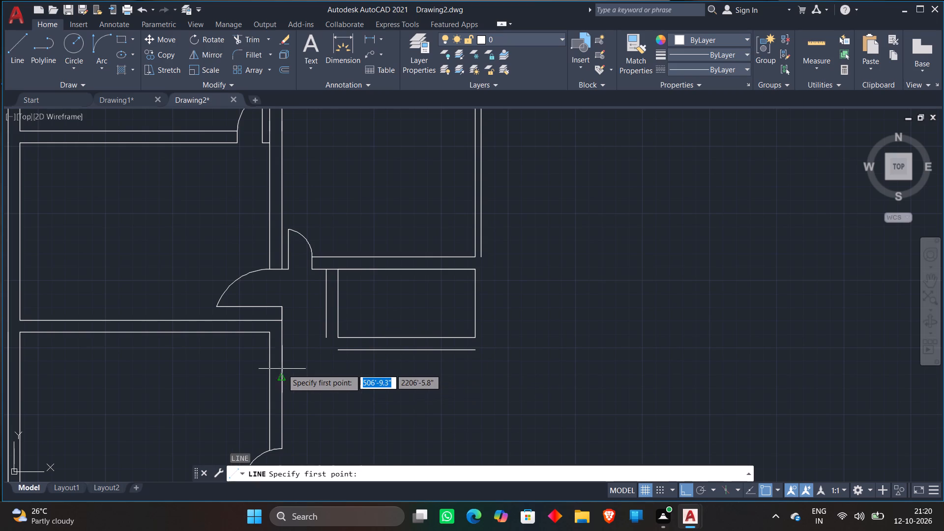
left_click(337, 354)
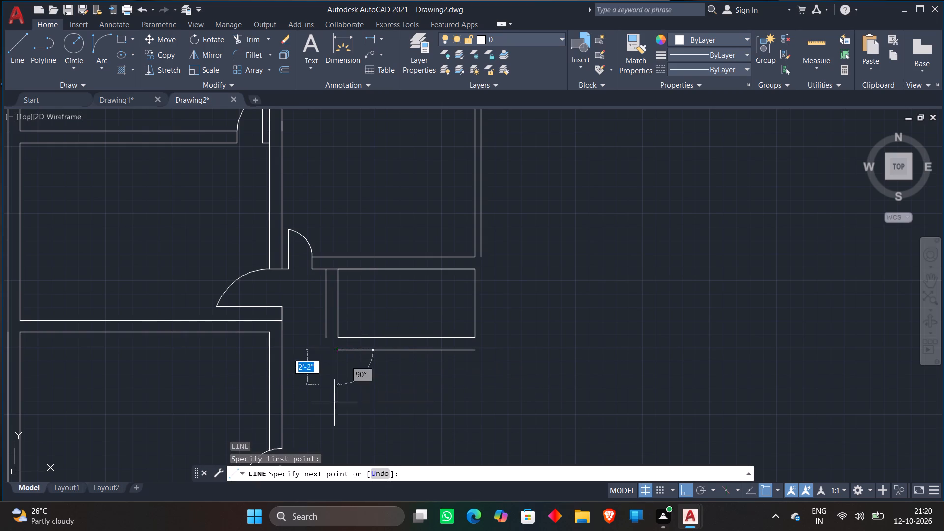
middle_click_drag(334, 420, 330, 362)
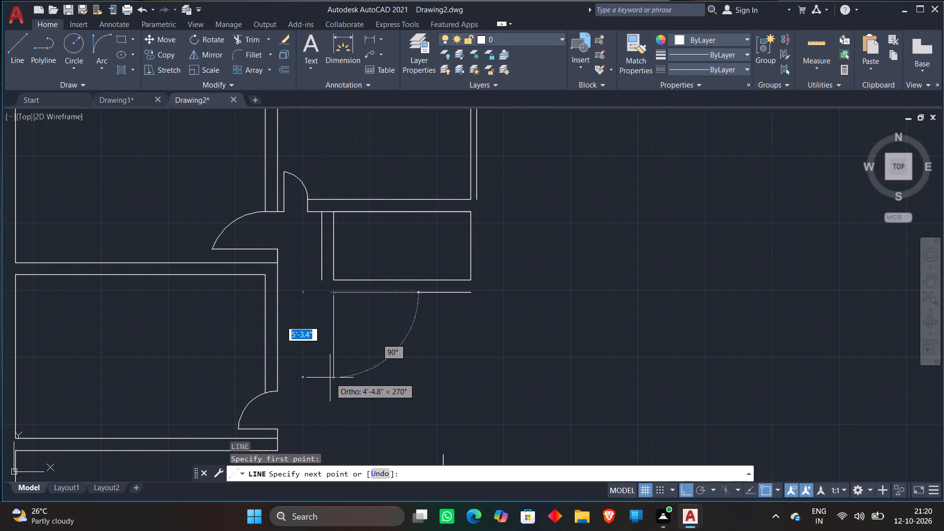
key("8")
type("'7")
key("shift+quotedbl")
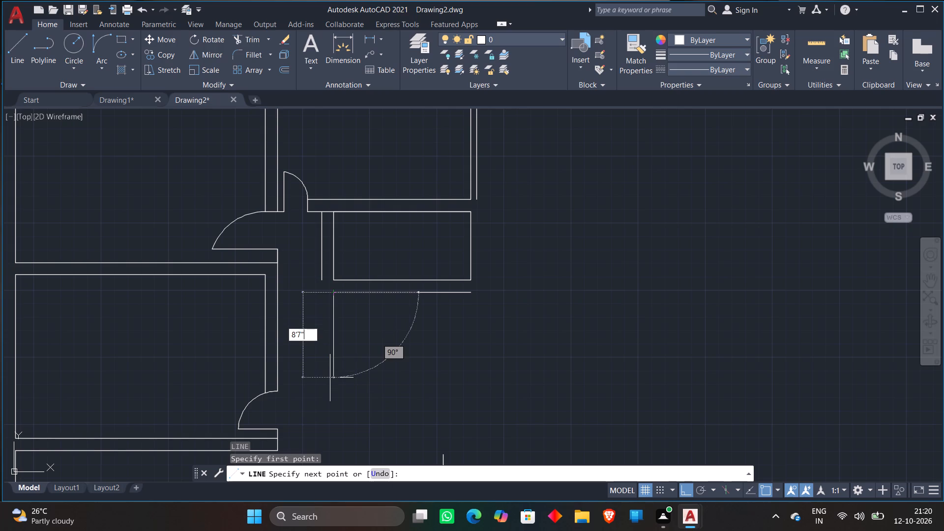
key("Return")
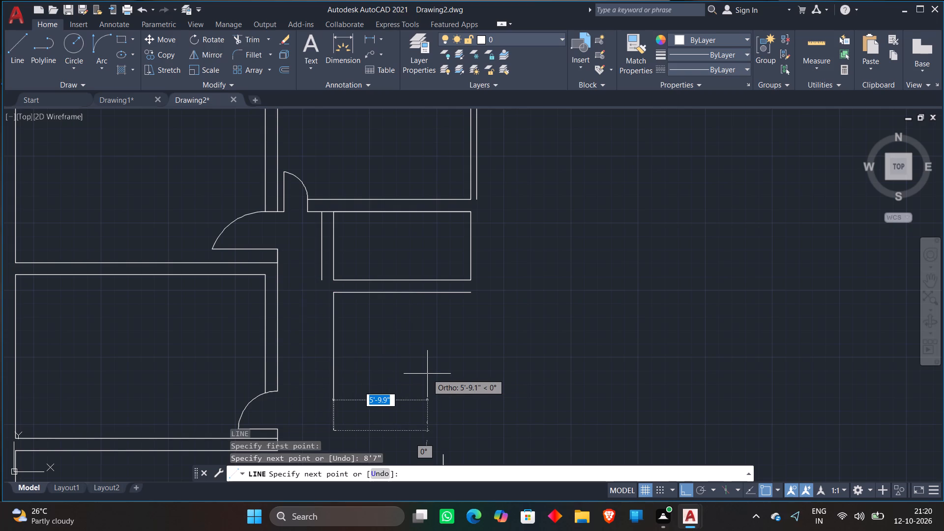
type("4'9")
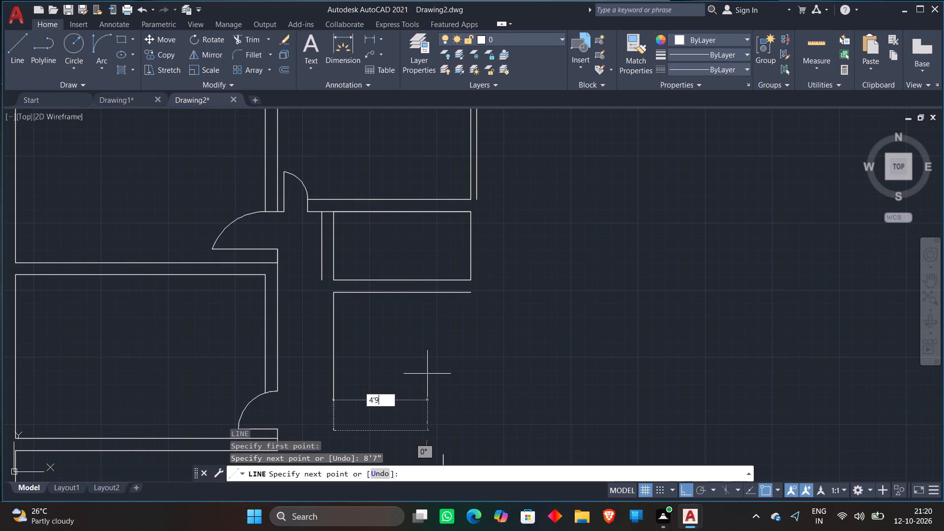
key("shift+quotedbl")
key("Return")
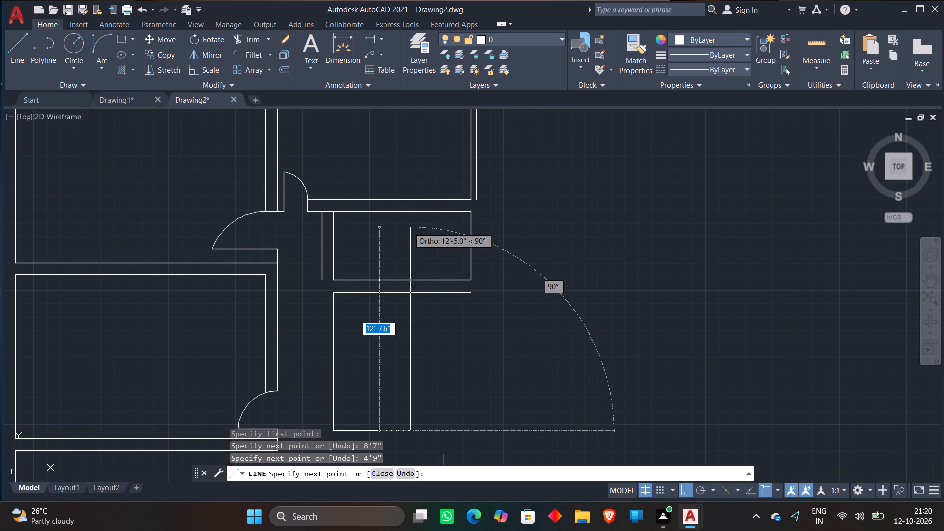
type("8'7\"")
key("Return")
key("Escape")
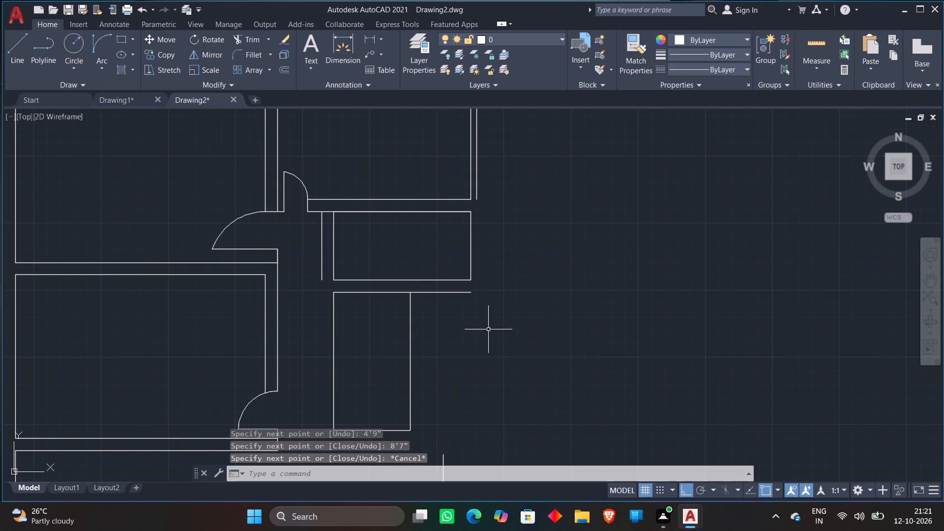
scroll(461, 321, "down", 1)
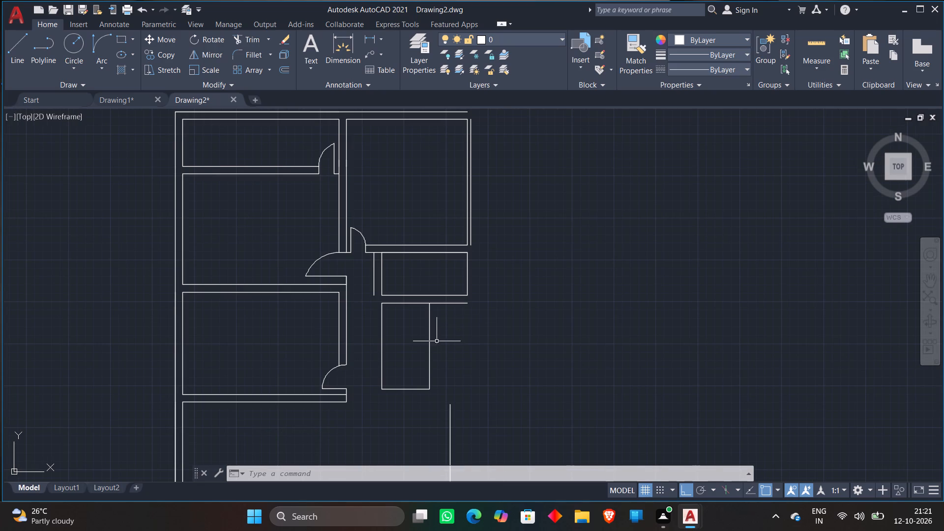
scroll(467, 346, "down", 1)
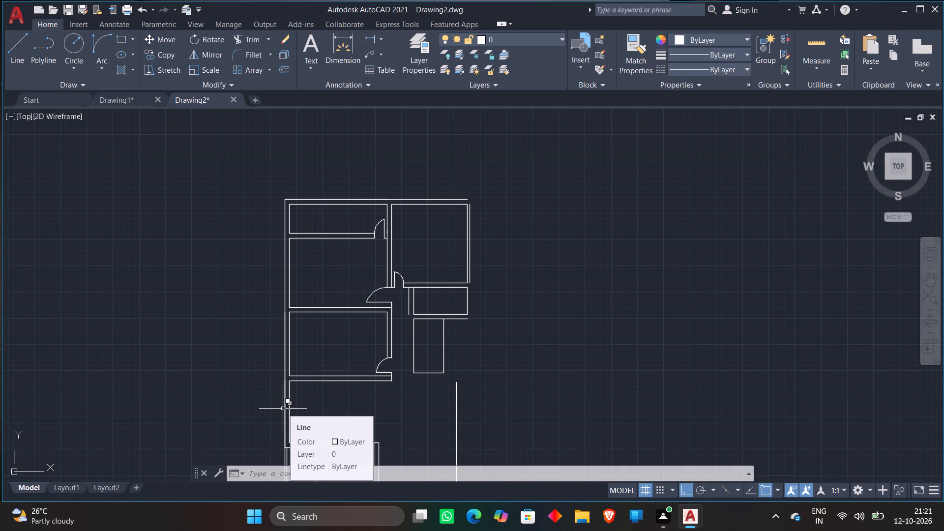
Offset the east line of the 4'9" by 8'7" room 9" to the east.
scroll(450, 316, "up", 2)
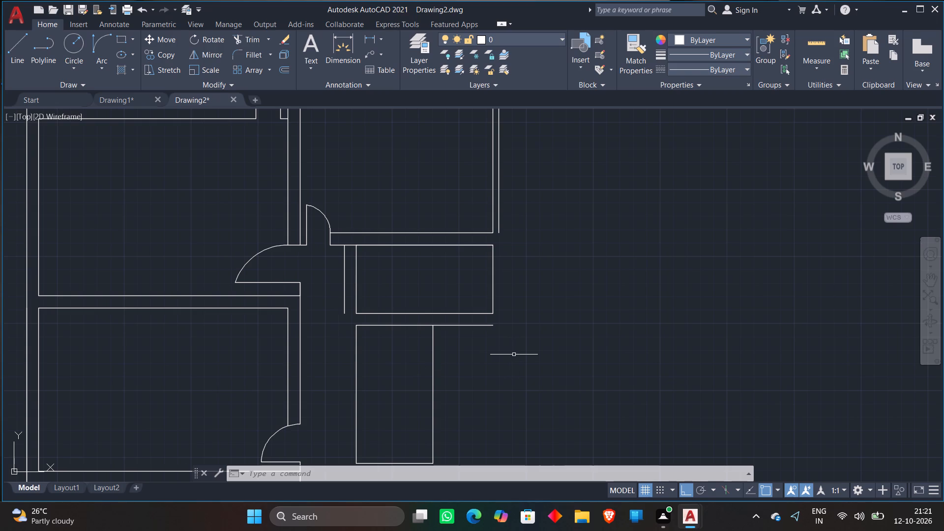
scroll(489, 363, "down", 1)
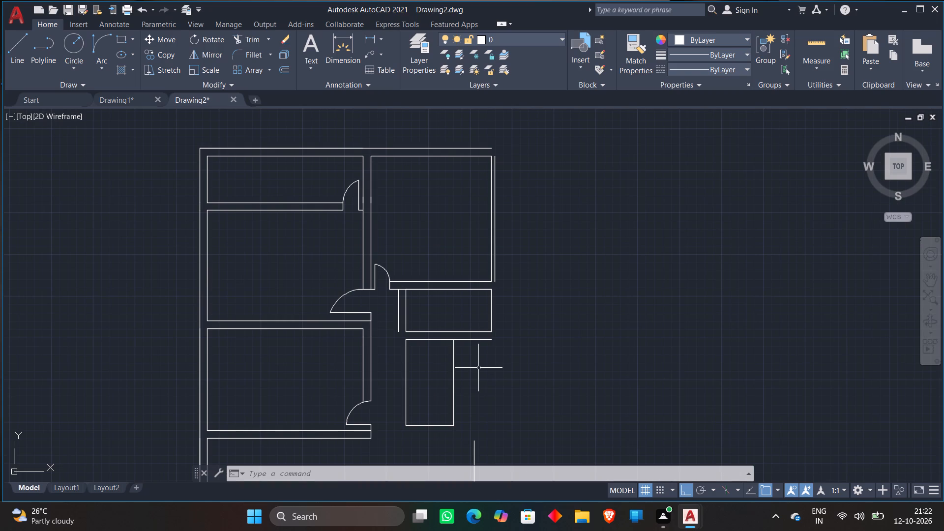
key("o")
key("Return")
key("9")
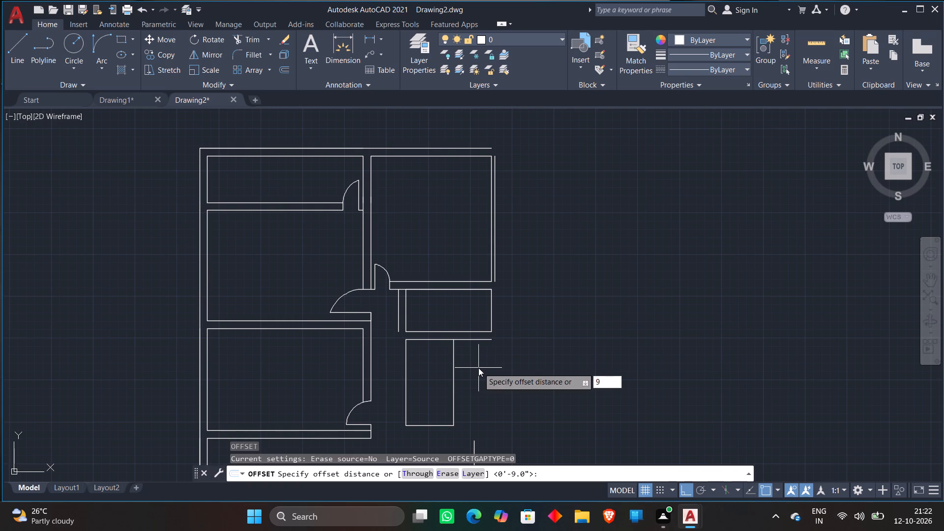
key("shift+quotedbl")
key("Return")
left_click(453, 377)
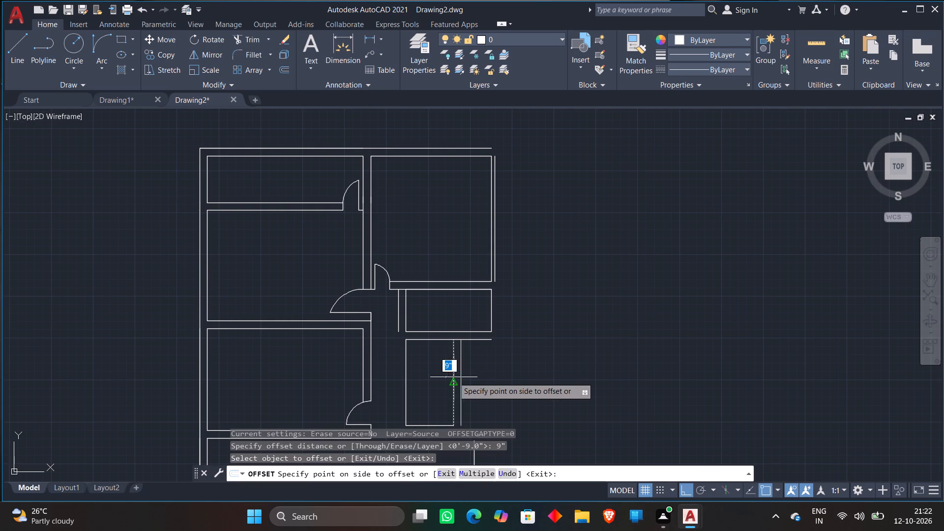
left_click(495, 371)
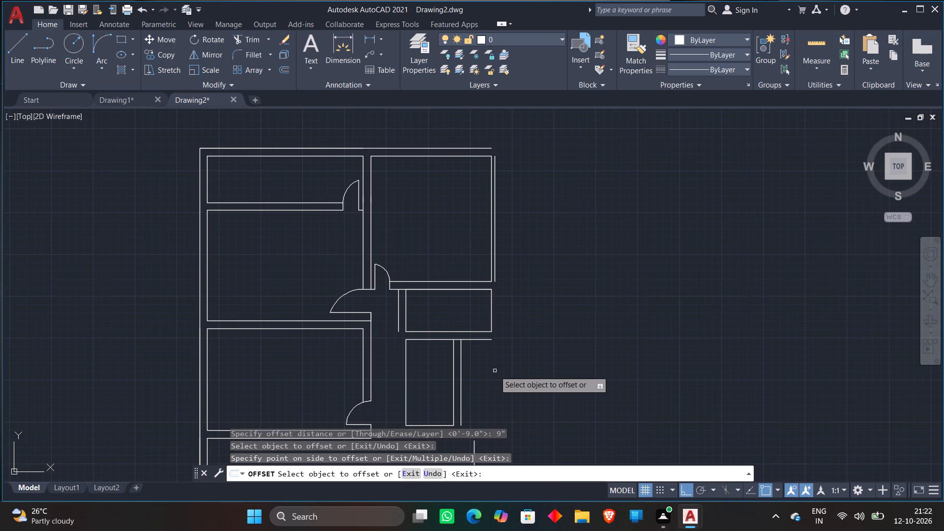
key("Escape")
Draw a 3'4.5" line east from the lower end of the newly offset wall line.
scroll(465, 375, "up", 3)
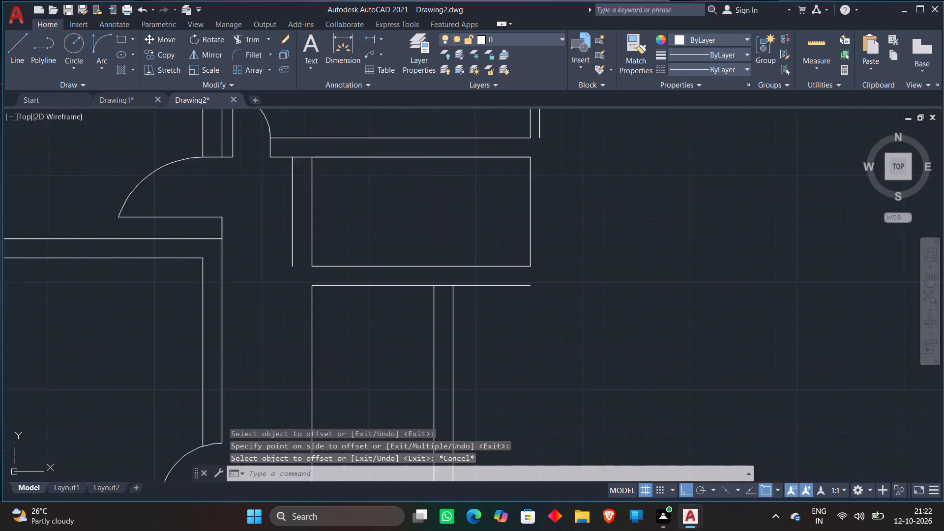
scroll(472, 373, "down", 3)
middle_click_drag(485, 381, 482, 364)
scroll(482, 360, "up", 2)
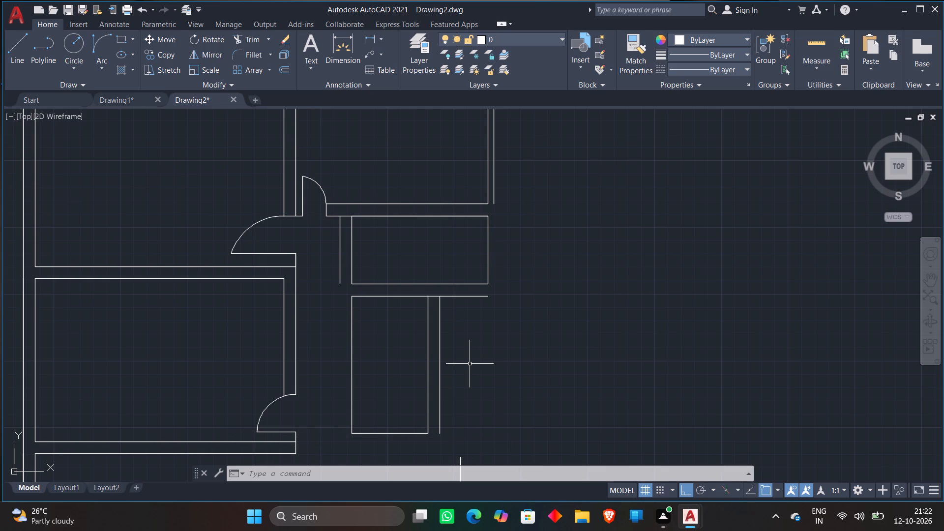
key("l")
key("Return")
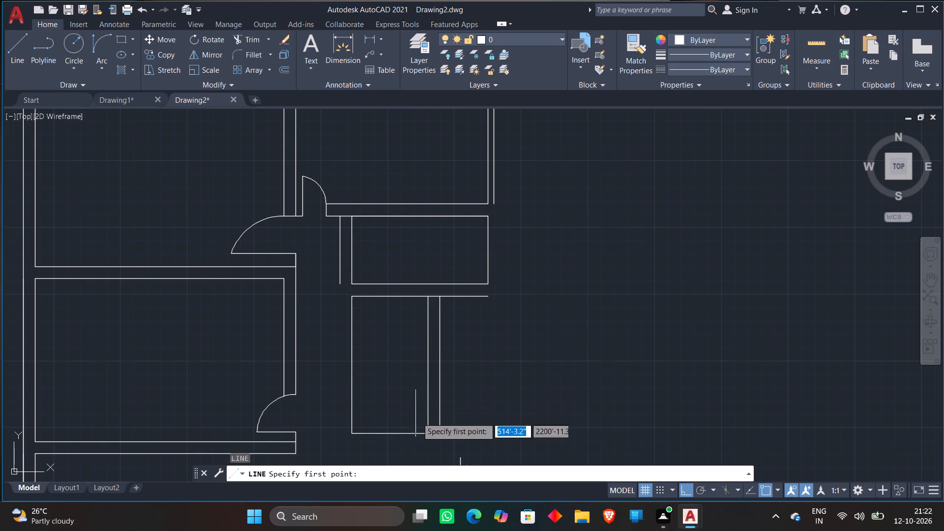
left_click(441, 436)
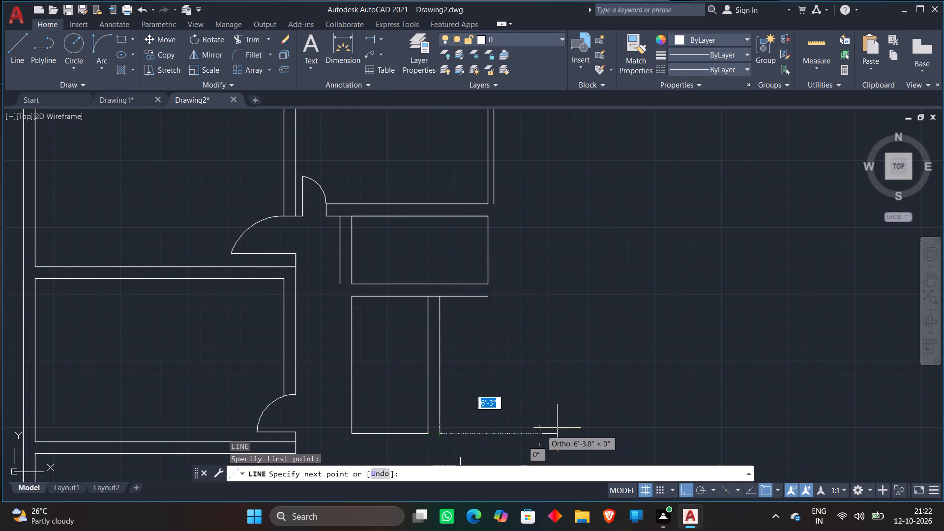
key("3")
type("'4.5")
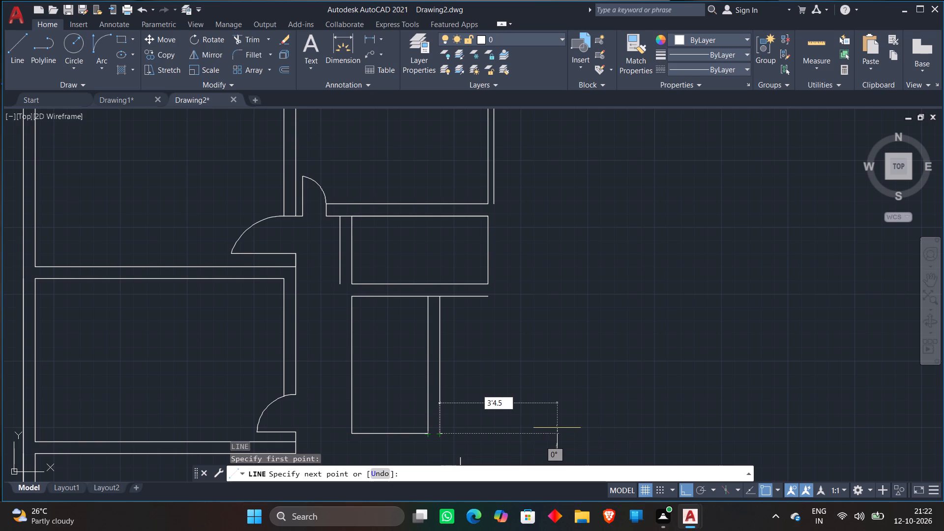
key("shift+quotedbl")
key("Return")
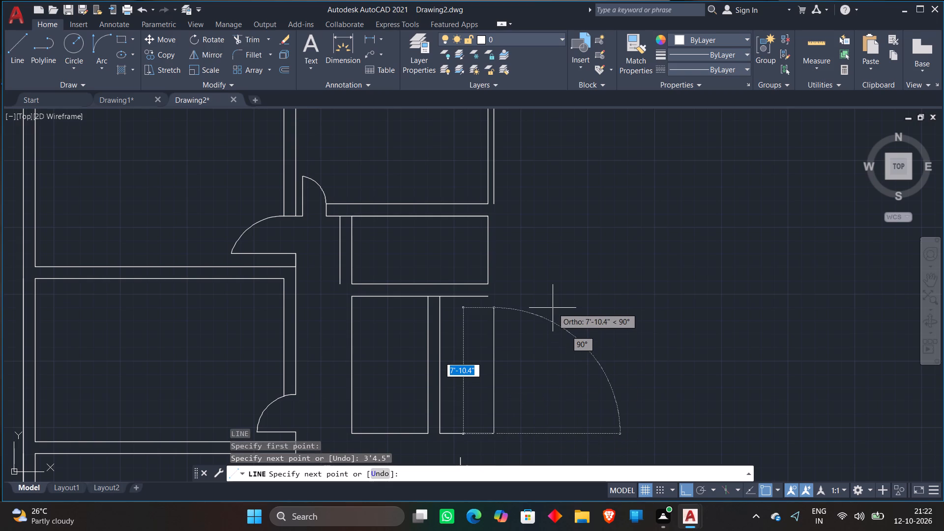
key("Escape")
Trim the horizontal line across the top of the narrow room's 9" east wall.
scroll(594, 309, "down", 2)
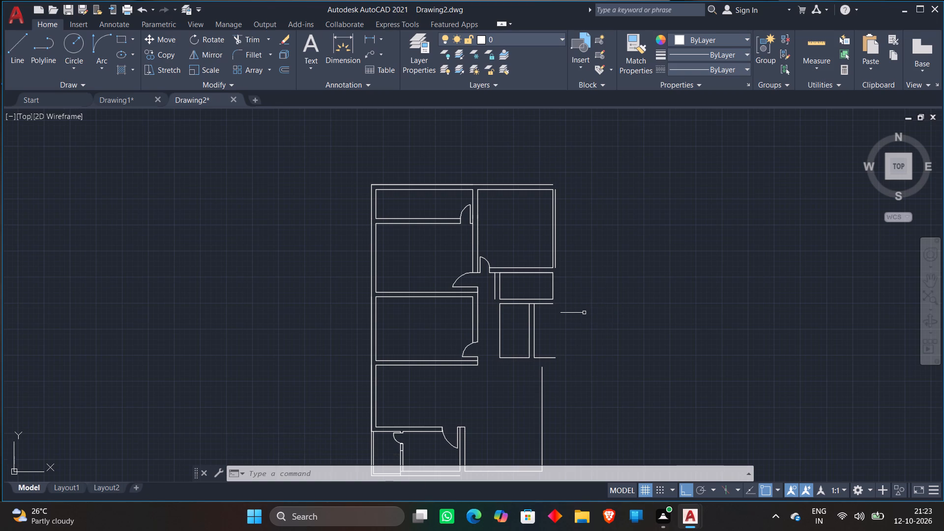
type("TR")
key("space")
scroll(509, 303, "up", 1)
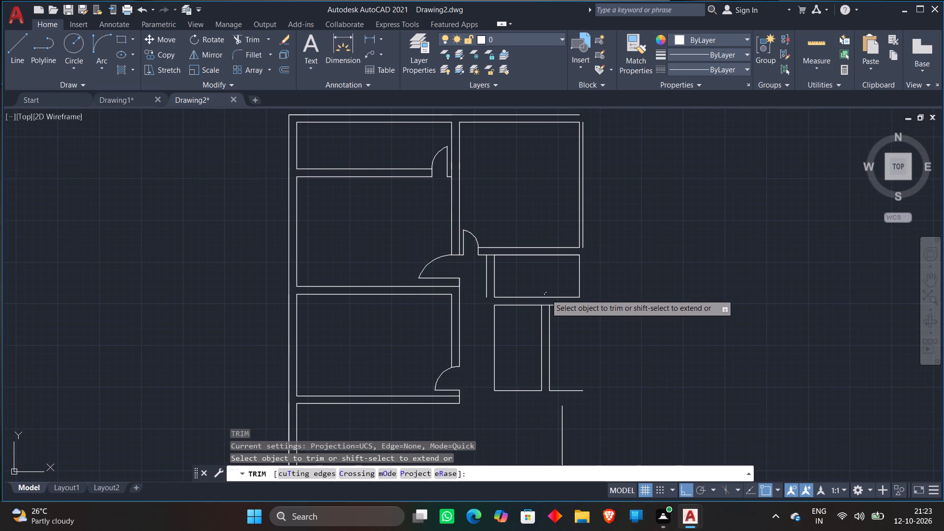
left_click(546, 306)
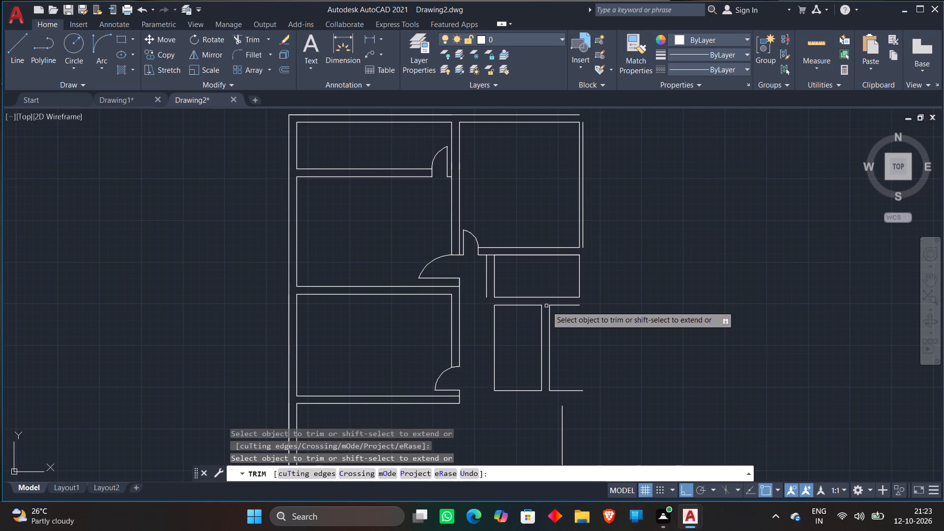
key("Escape")
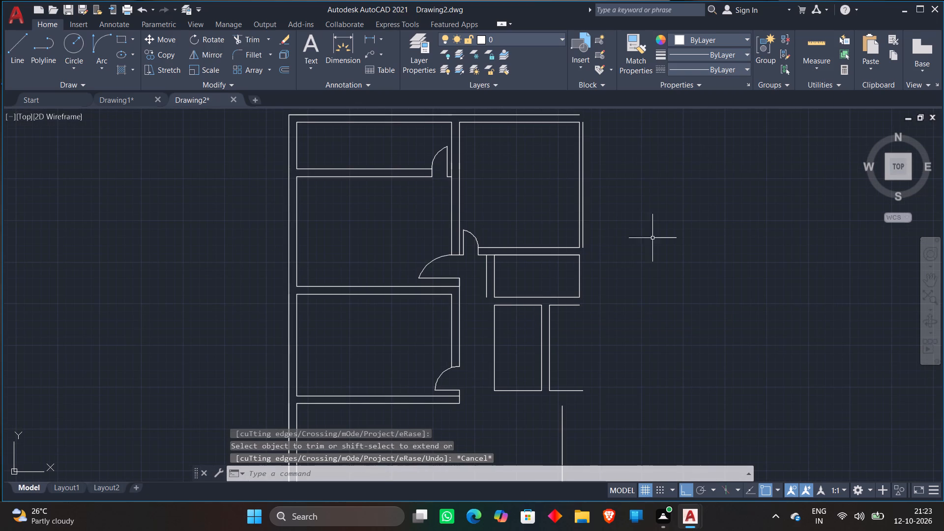
Draw a line about 34'7" south from the lower end of the northeast room's outer east line, past the south wall.
key("l")
key("Return")
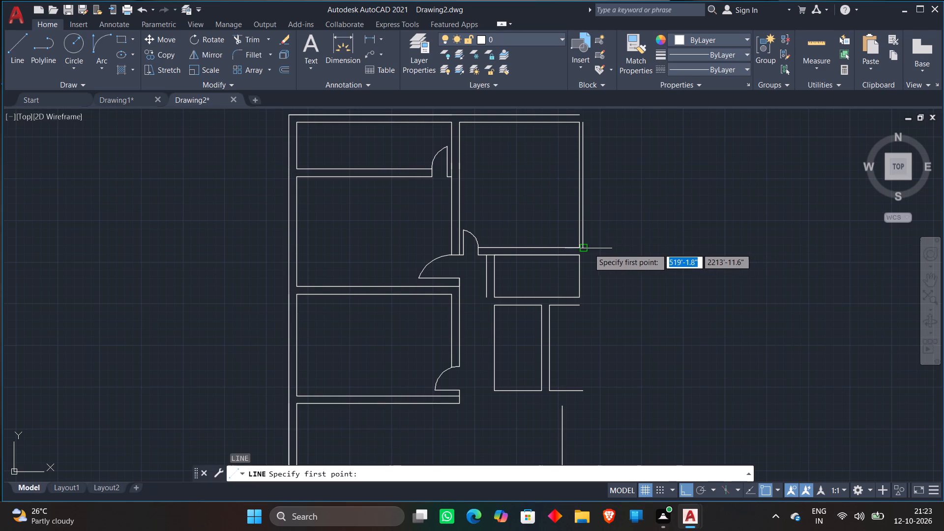
left_click(583, 248)
middle_click_drag(610, 372, 610, 267)
middle_click_drag(596, 369, 596, 344)
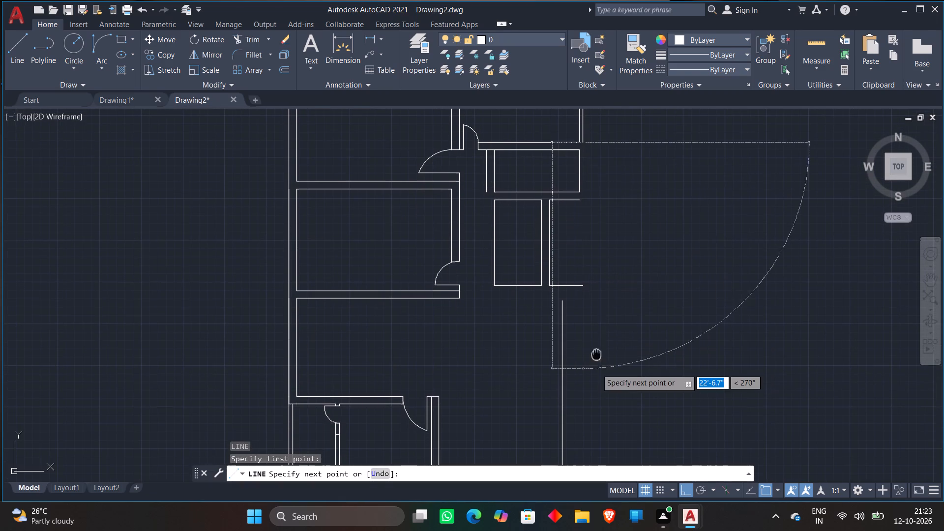
middle_click_drag(596, 344, 599, 287)
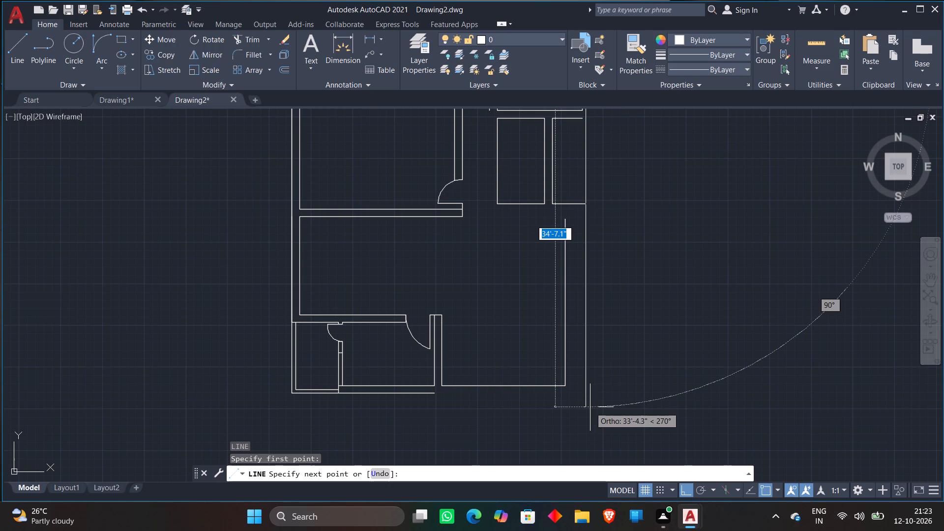
left_click(590, 407)
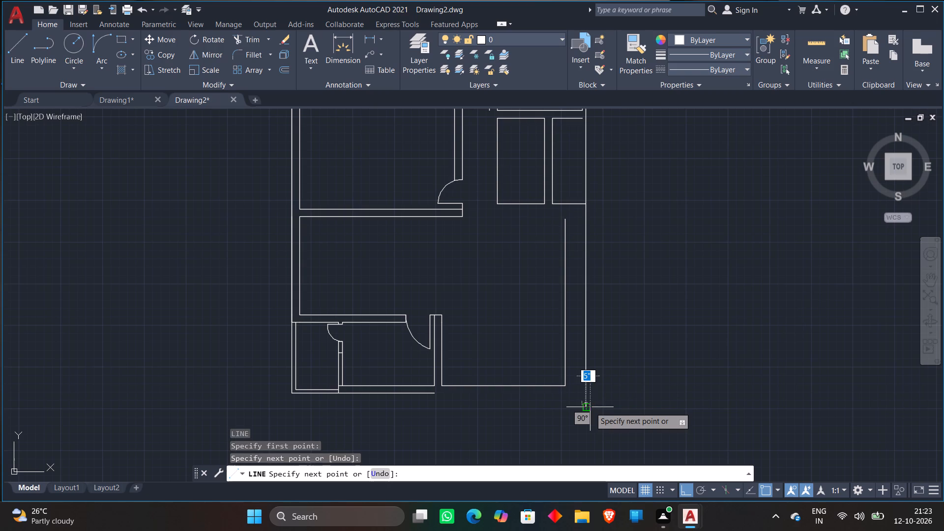
key("Escape")
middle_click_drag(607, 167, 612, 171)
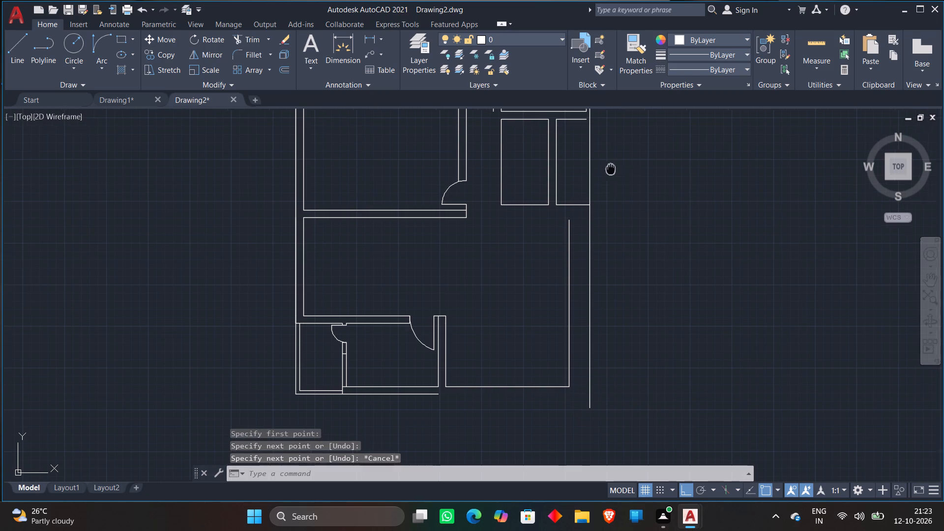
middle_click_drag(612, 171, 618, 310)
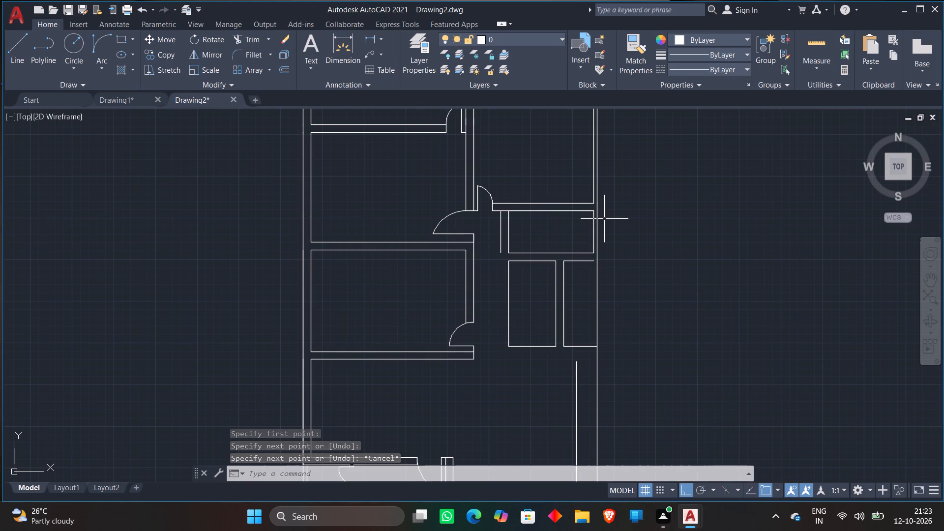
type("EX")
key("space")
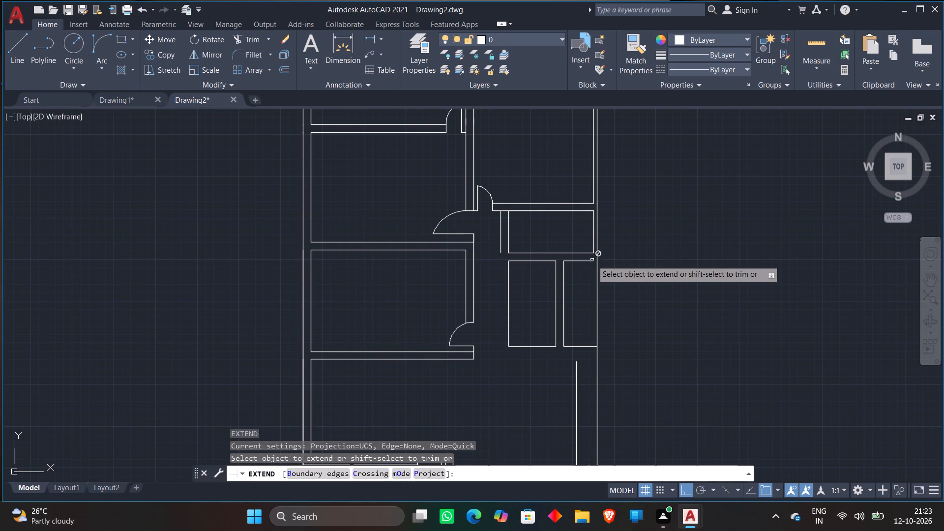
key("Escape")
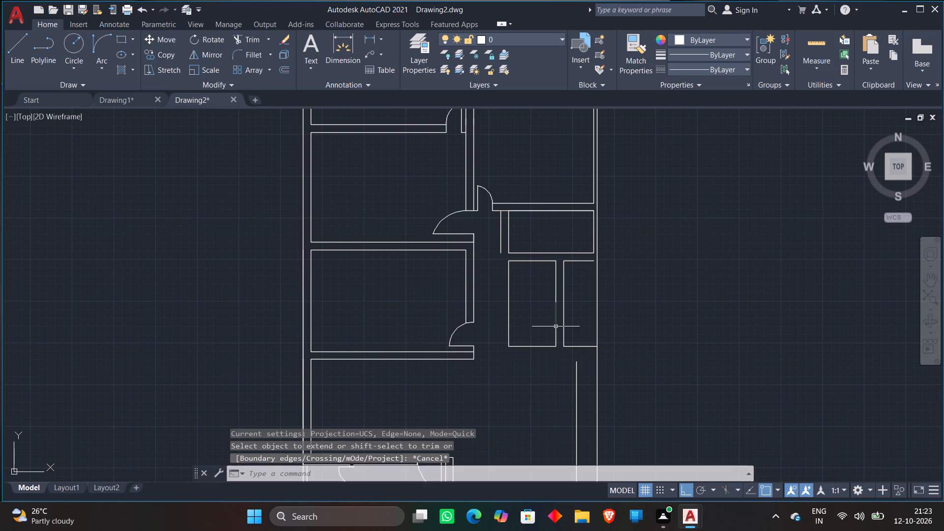
Extend the top line of the 3'4.5" wide space east to the new outer east line.
type("EX")
key("space")
left_click(591, 261)
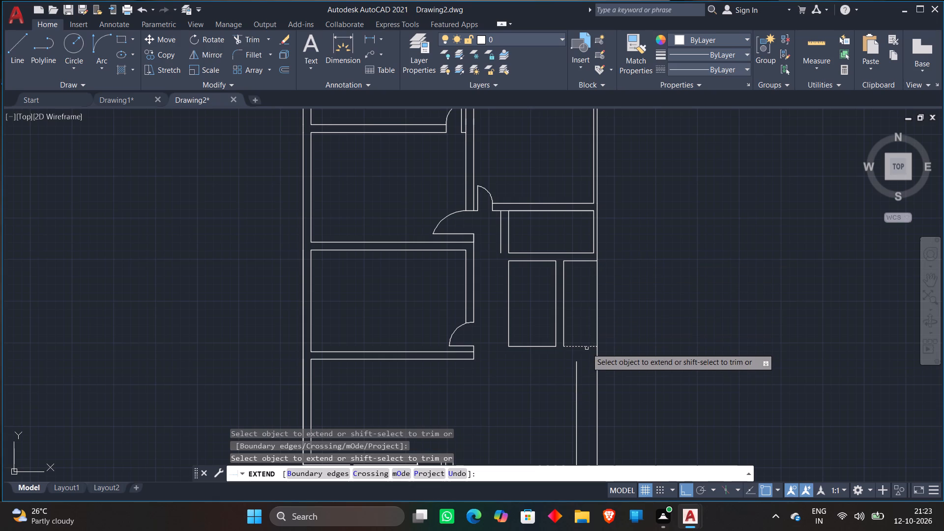
left_click(587, 348)
key("Escape")
Trim the outer east line between the top and bottom lines of the 3'4.5" wide space.
type("TR")
key("space")
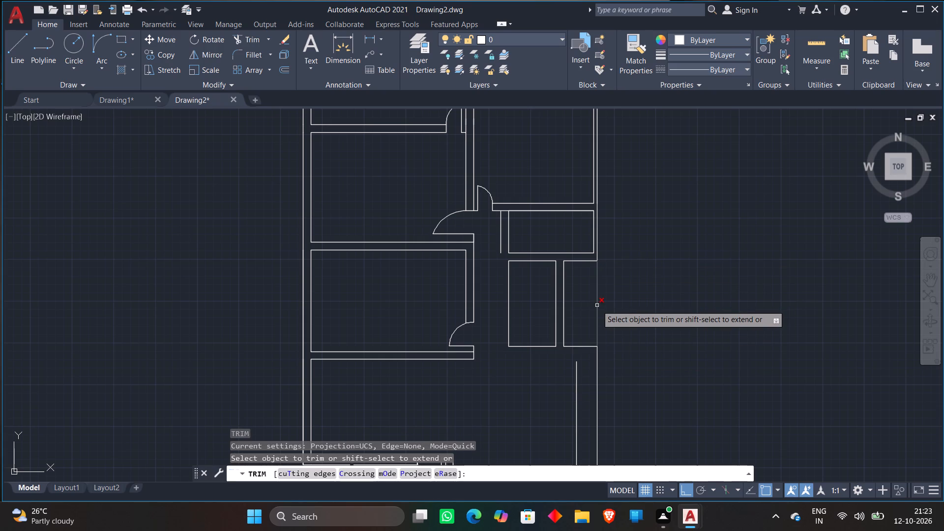
left_click(597, 305)
scroll(597, 250, "up", 1)
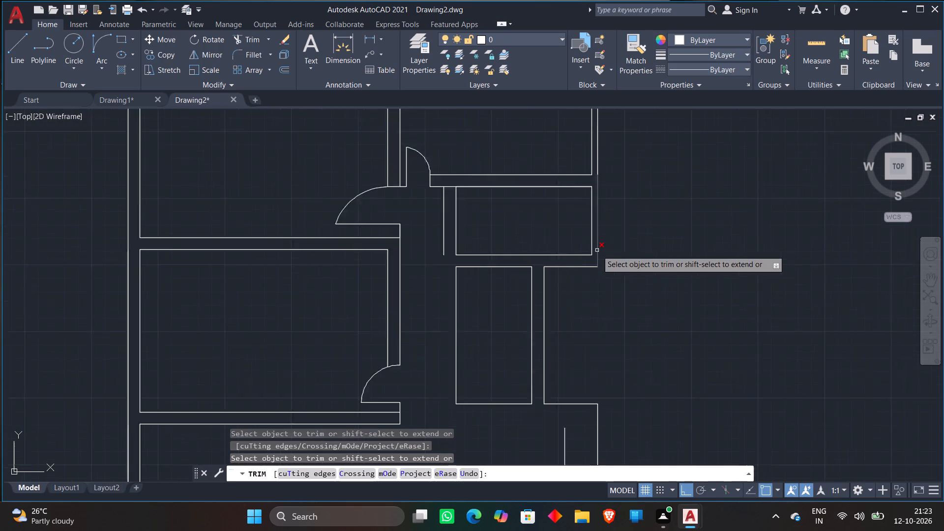
scroll(597, 250, "up", 1)
key("Escape")
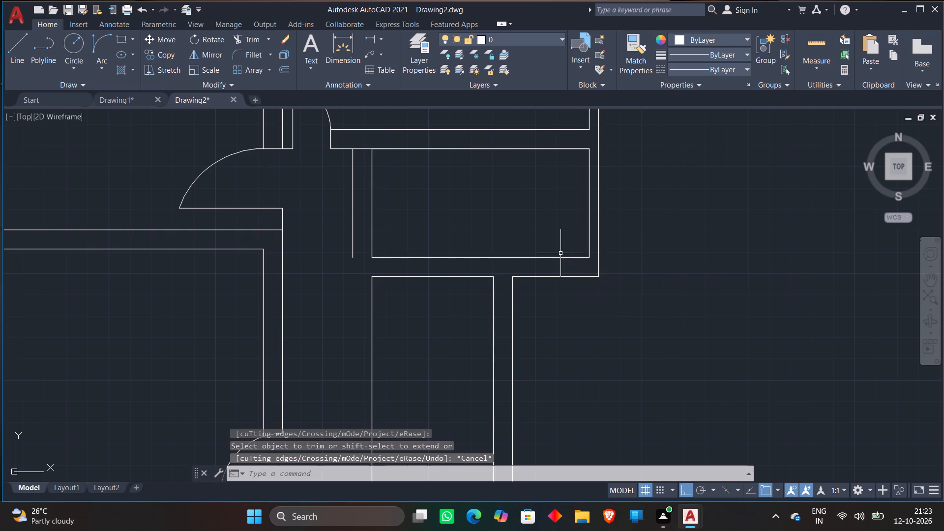
Trim the outer east line back to the 8'6" room's south line, temporarily extending that line as the cutting edge and trimming off its stub.
type("EX")
key("space")
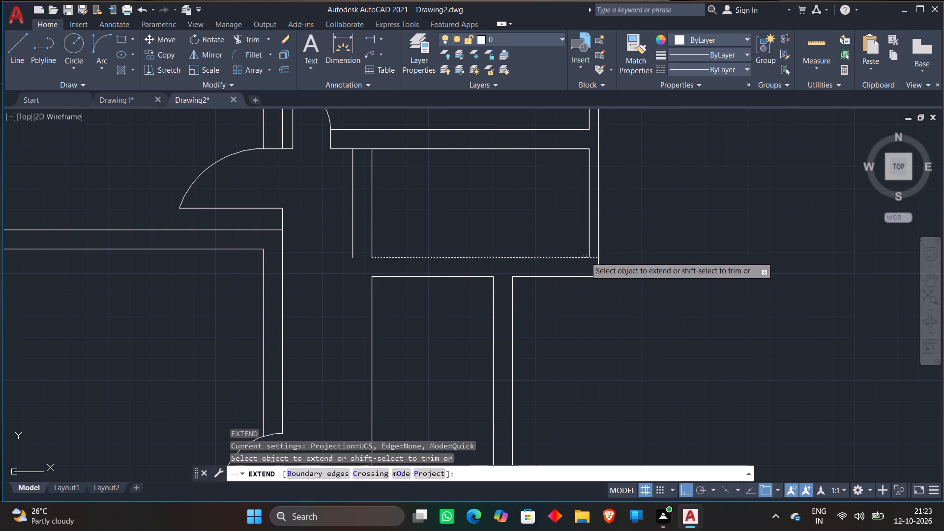
left_click(585, 257)
key("Escape")
key("t")
key("r")
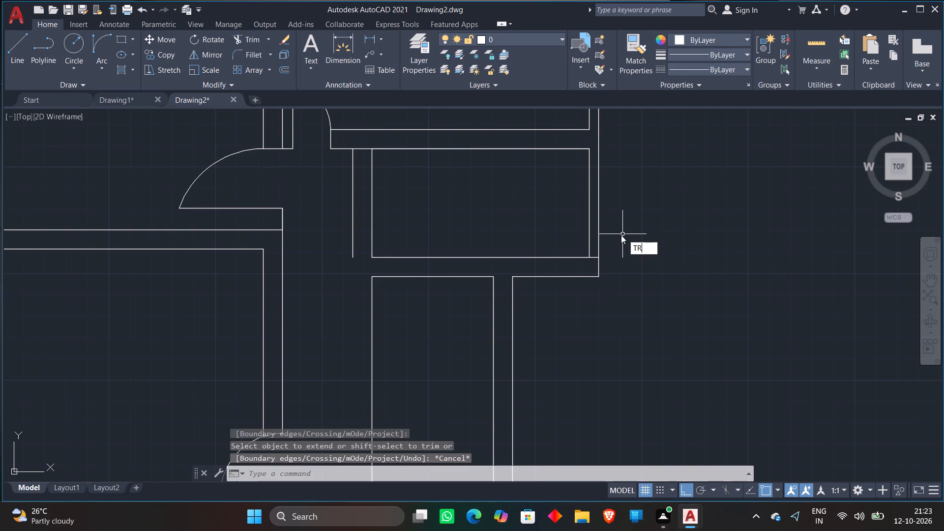
key("space")
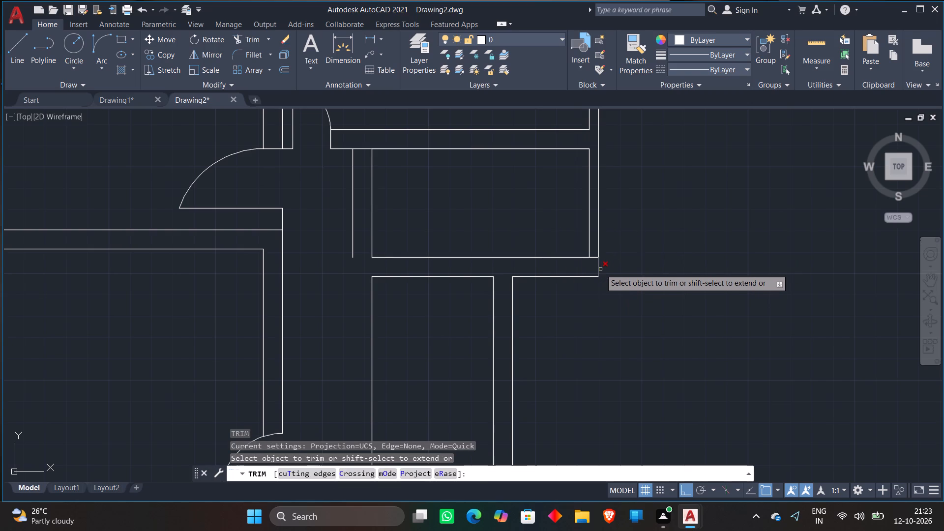
left_click(600, 269)
left_click(596, 257)
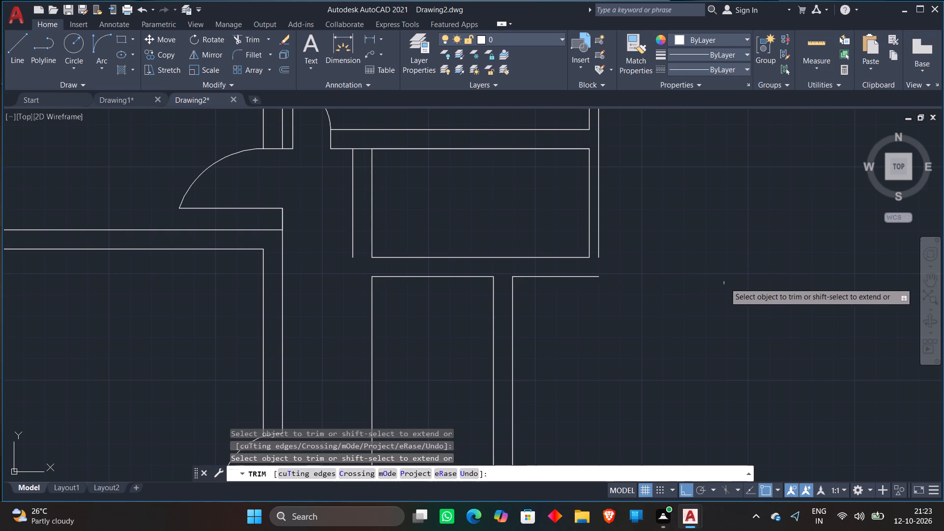
key("Escape")
Extend the 8'6" room's east line south across the wall to the bottom line of the 3'4.5" wide space.
type("EX")
key("space")
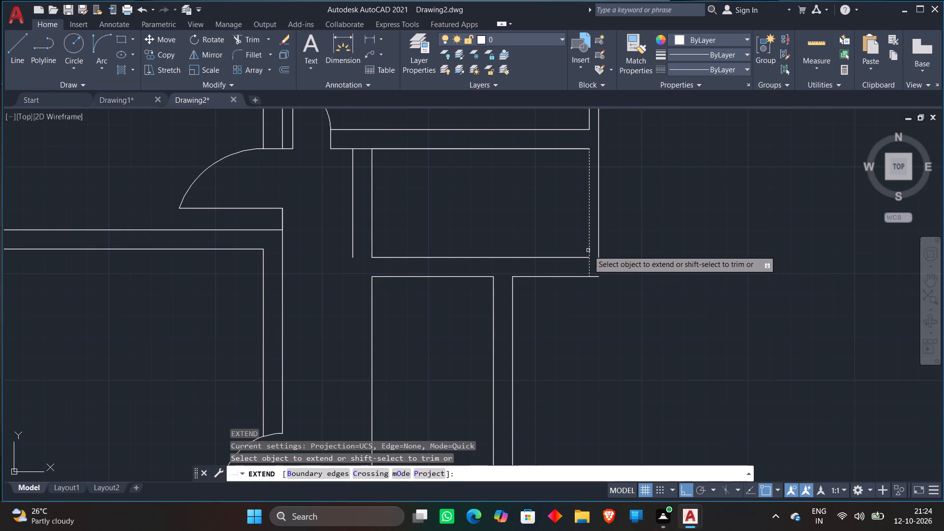
left_click(589, 250)
middle_click_drag(590, 266, 597, 212)
left_click(597, 217)
key("Escape")
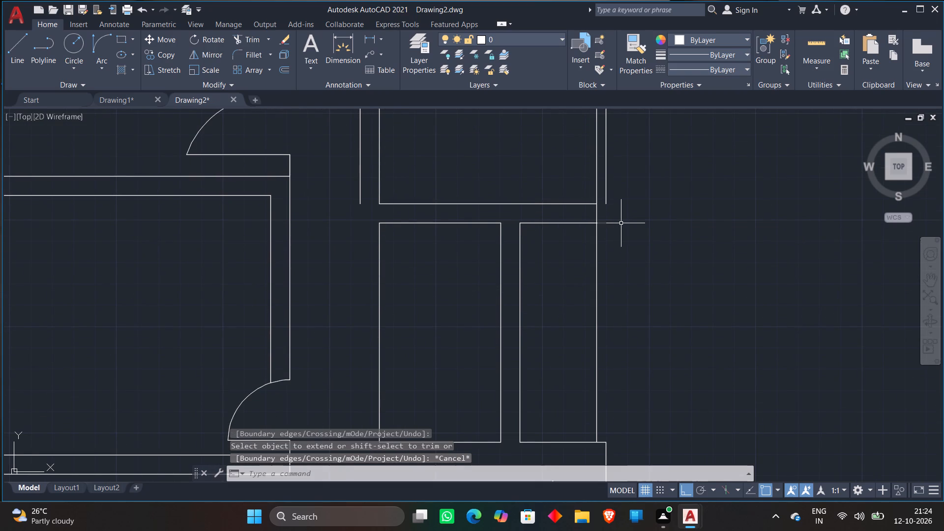
Trim off the 8'6" room's extended east line from its south line down to the bottom line of the 3'4.5" wide space.
type("TR")
key("space")
left_click(606, 224)
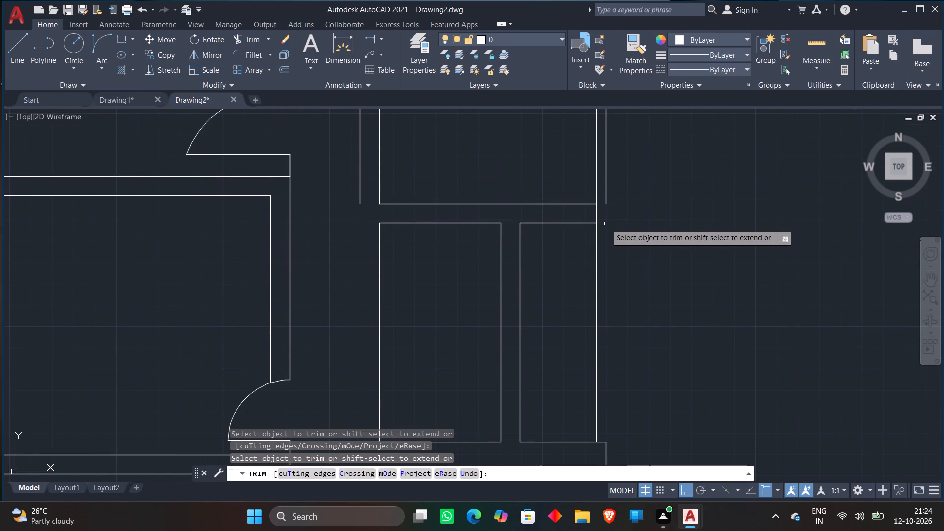
left_click(596, 245)
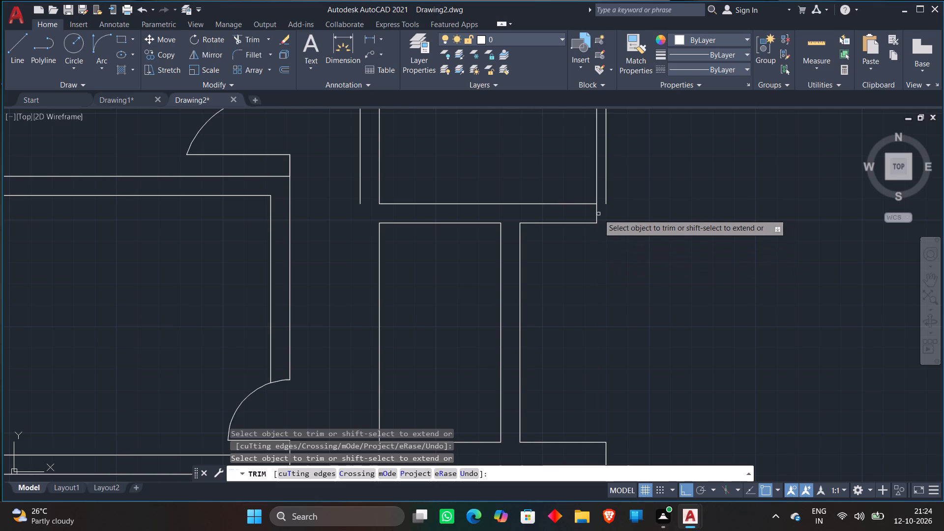
left_click(597, 215)
scroll(627, 292, "down", 1)
middle_click_drag(621, 354, 620, 265)
scroll(614, 297, "up", 1)
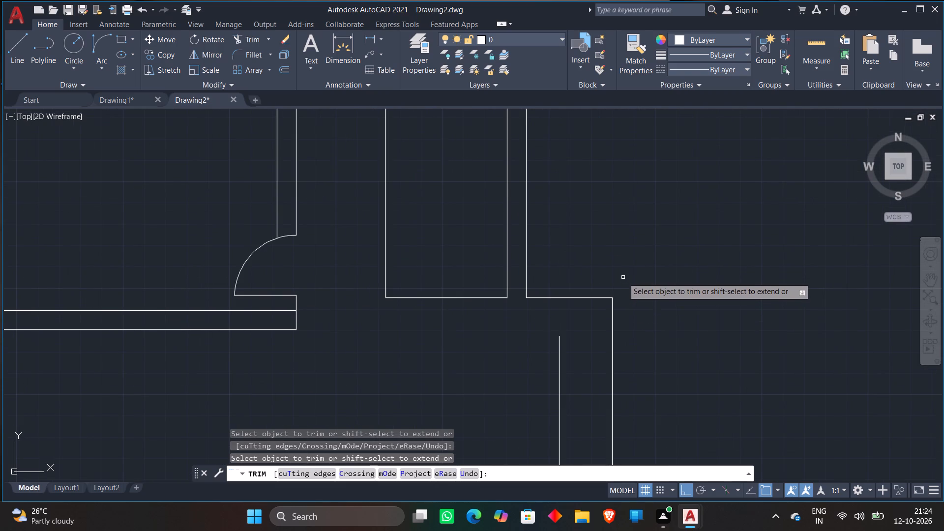
key("Escape")
scroll(623, 276, "down", 1)
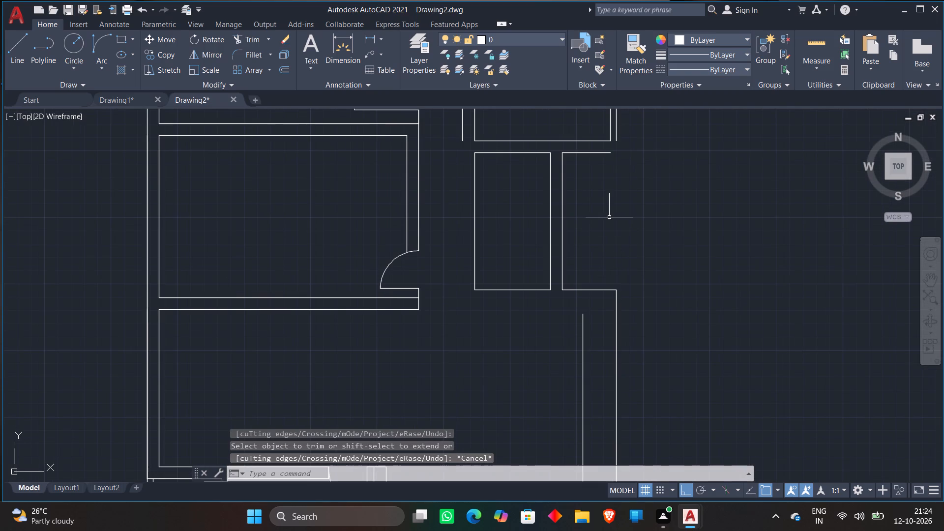
Draw a vertical line from the east end of the 3'4.5" space's top line south past the building's bottom wall.
key("l")
key("Return")
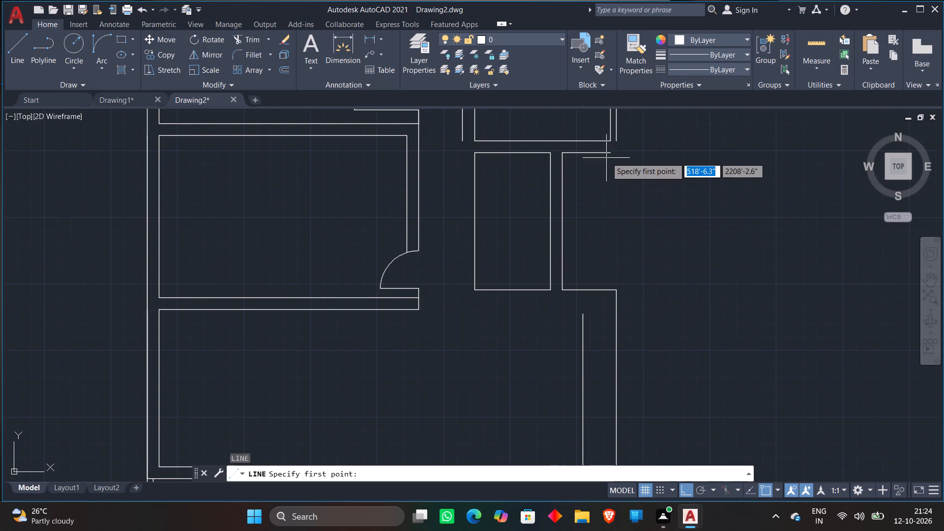
left_click(608, 154)
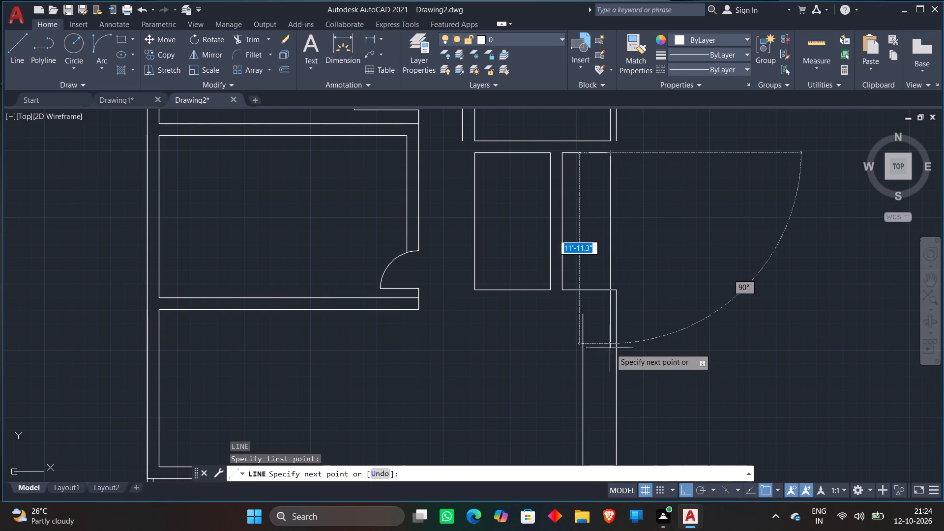
middle_click_drag(599, 374, 619, 202)
scroll(614, 280, "down", 1)
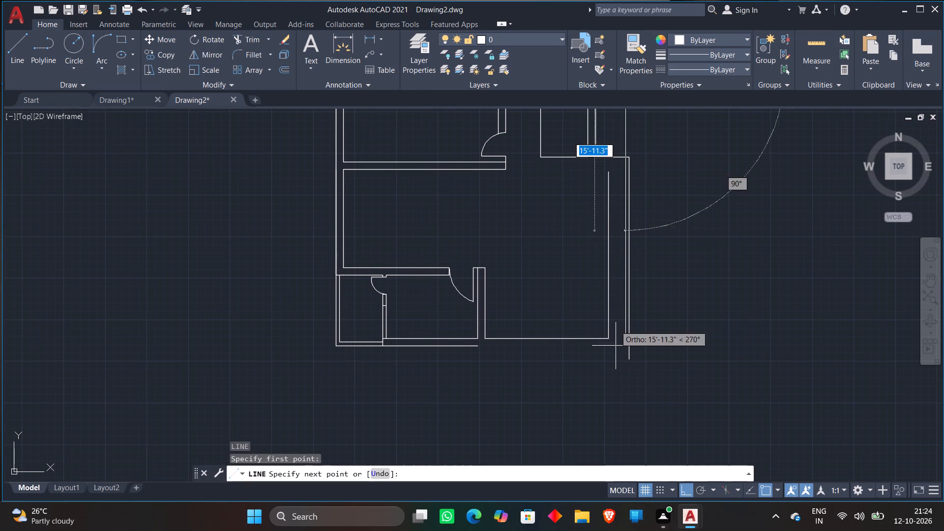
left_click(616, 391)
key("Escape")
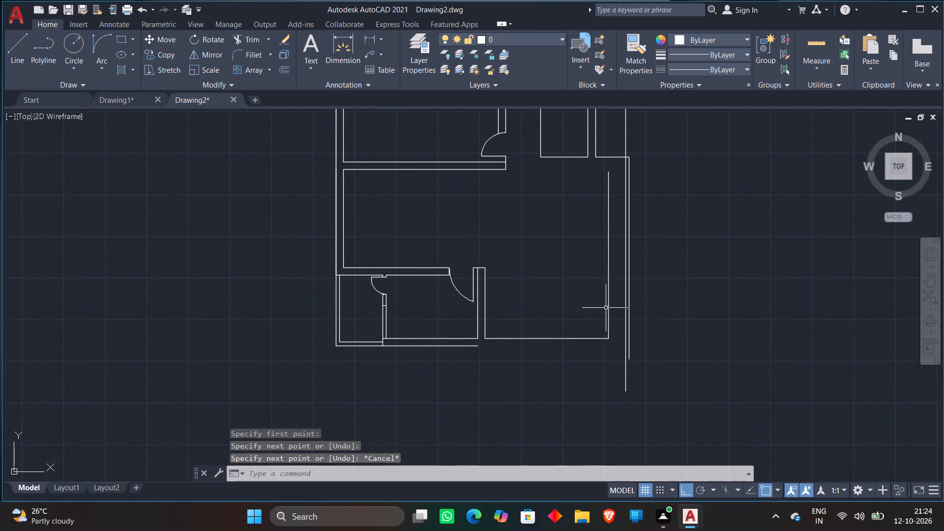
Delete the large southeast room's old inner east line, west of the new vertical line.
left_click(609, 302)
key("Delete")
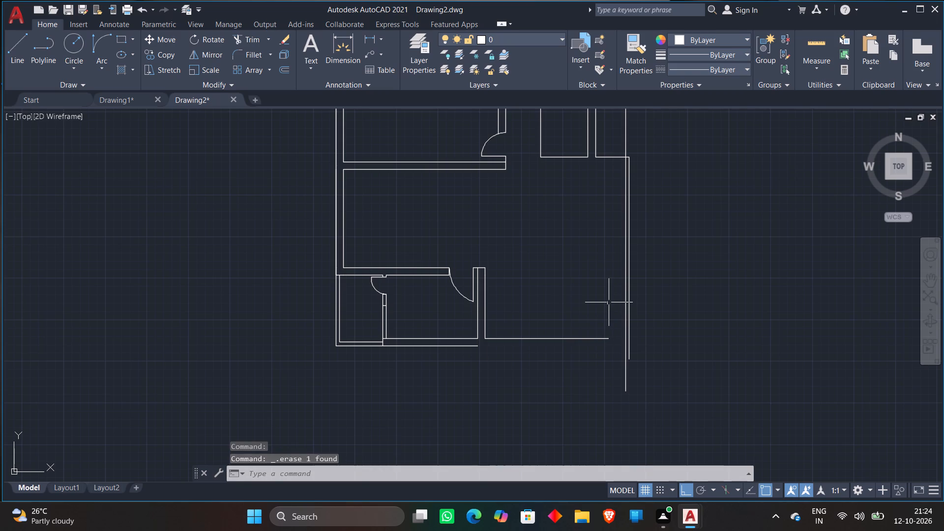
Extend the southeast room's inner south line east to the new vertical line.
type("EX")
key("space")
left_click(604, 338)
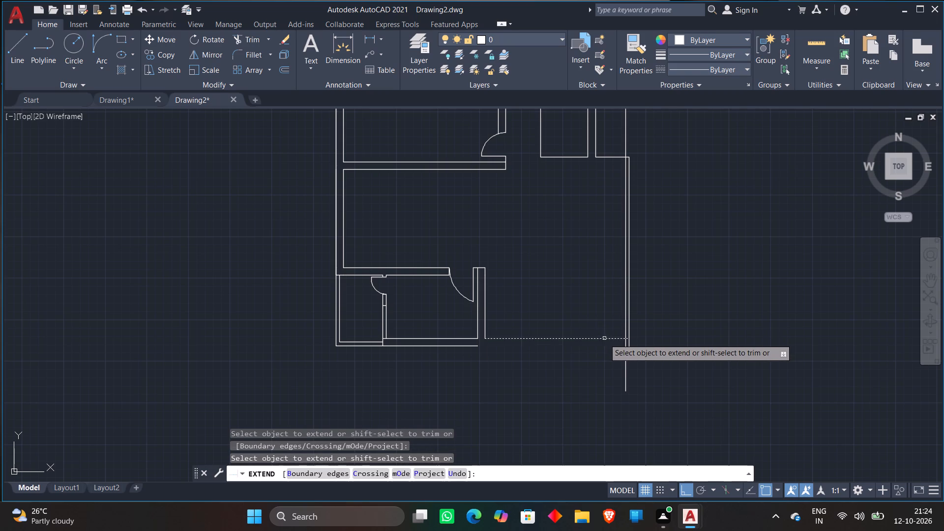
key("Escape")
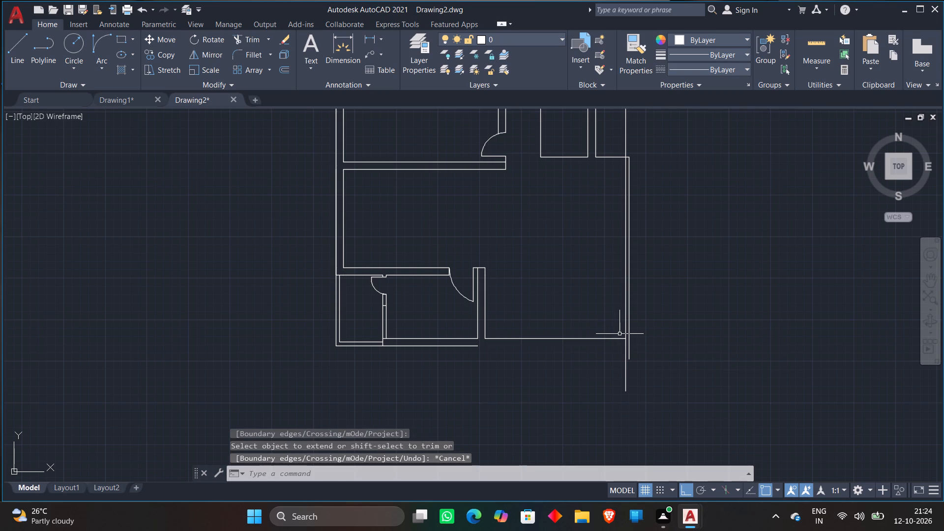
Trim the short stub of the 3'4.5" space's bottom line beyond the new vertical line, and that vertical line's part above it.
middle_click_drag(565, 299, 563, 386)
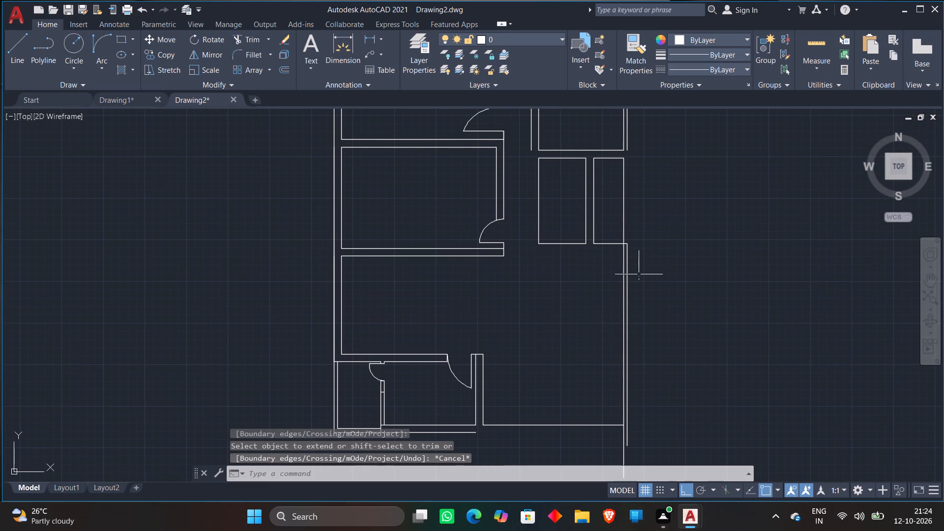
type("TR")
key("space")
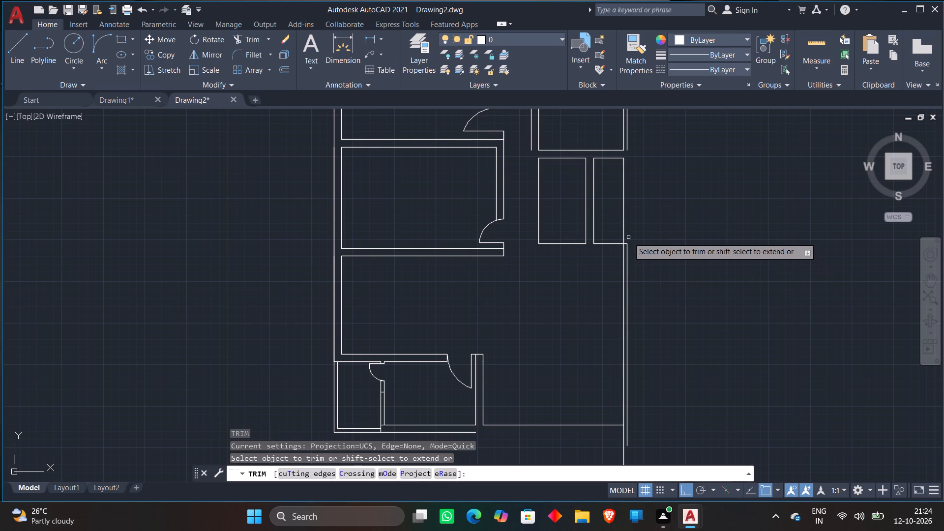
scroll(628, 237, "up", 1)
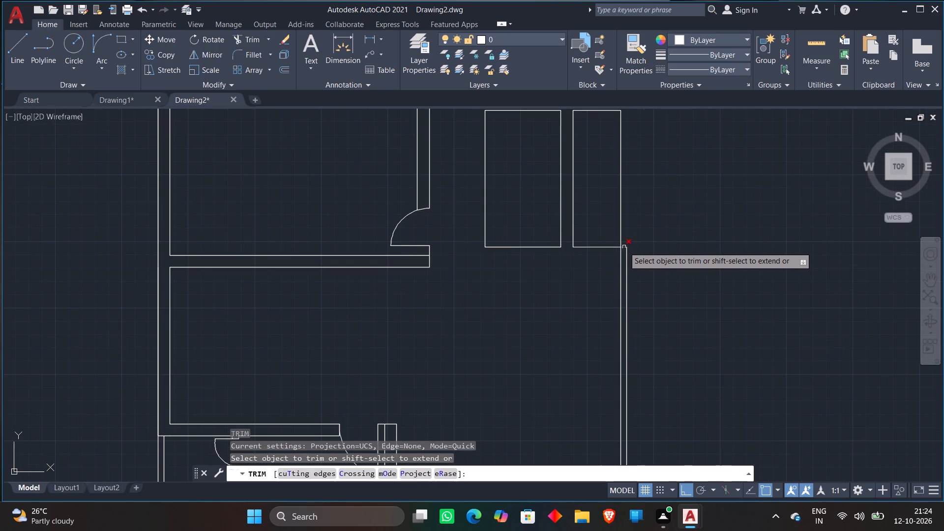
left_click(624, 247)
left_click(620, 228)
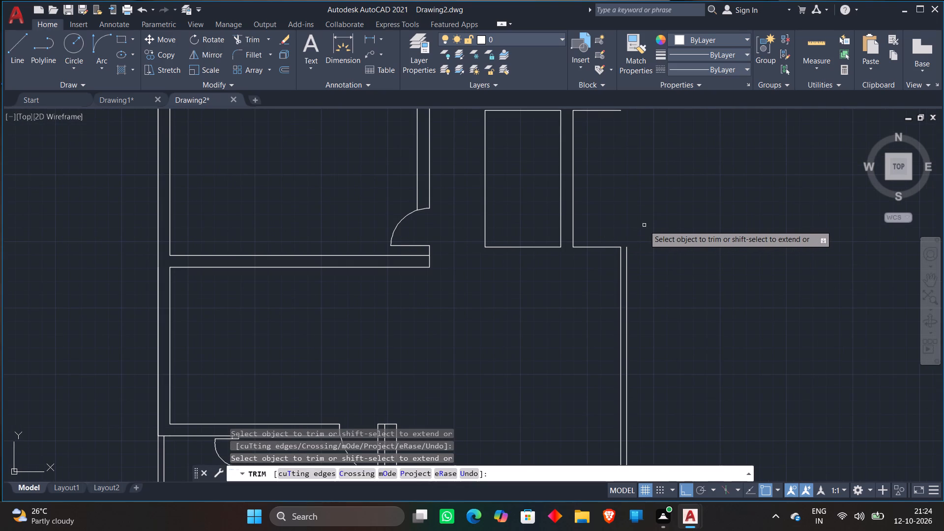
scroll(645, 228, "down", 1)
middle_click_drag(669, 347, 670, 260)
scroll(660, 350, "up", 2)
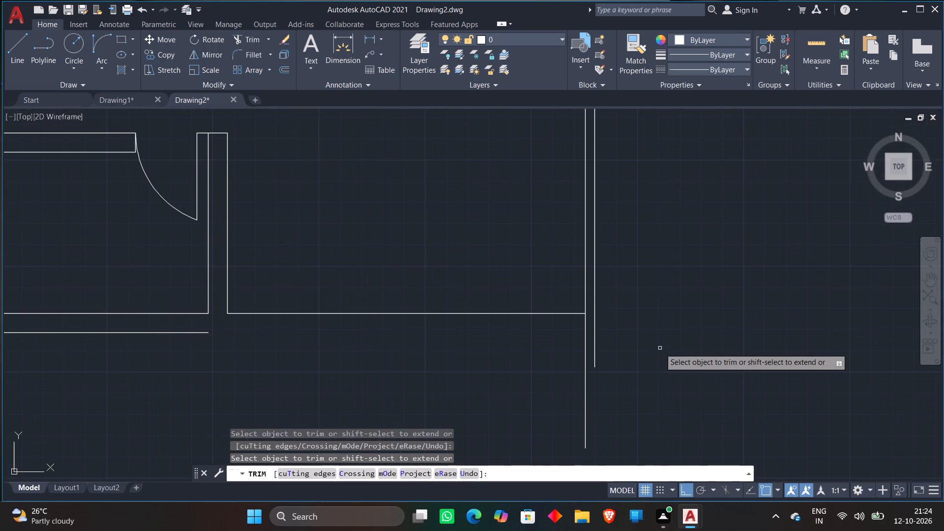
key("Escape")
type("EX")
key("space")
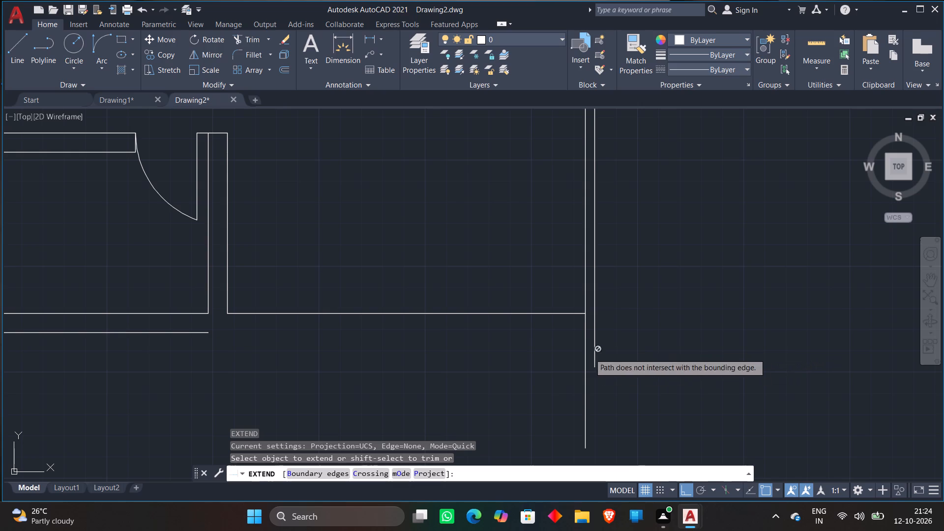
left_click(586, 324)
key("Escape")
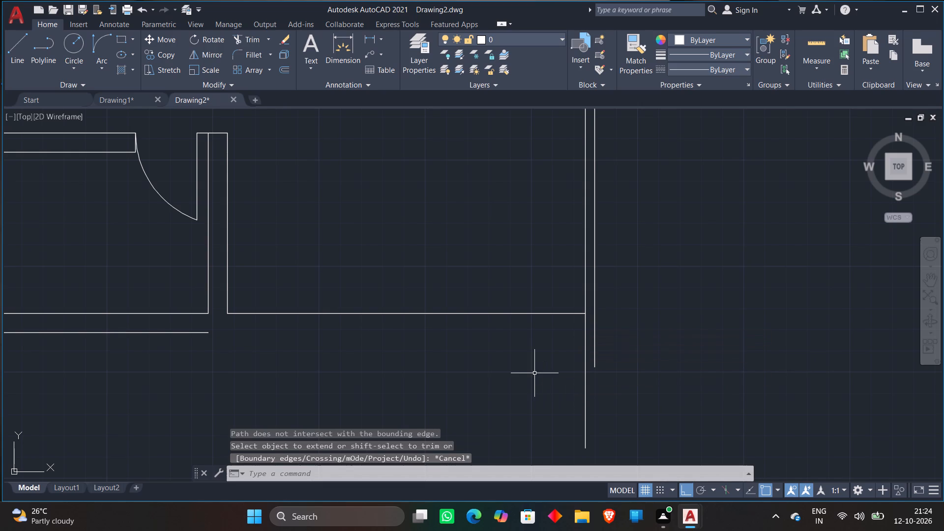
Trim the new inner east line where it overshoots the southeast room's inner south line.
type("TR")
key("space")
left_click(585, 327)
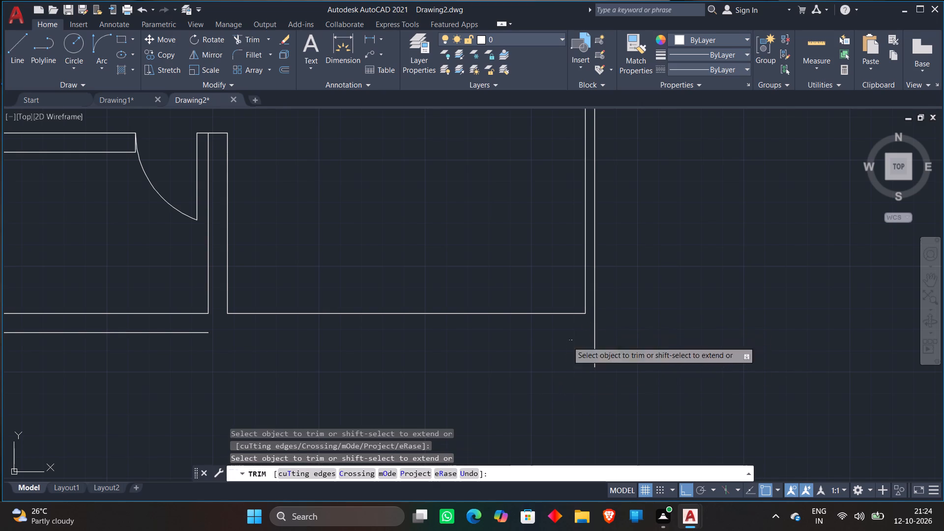
key("Escape")
Extend the building's outer south line east to the outer east line.
scroll(419, 384, "down", 2)
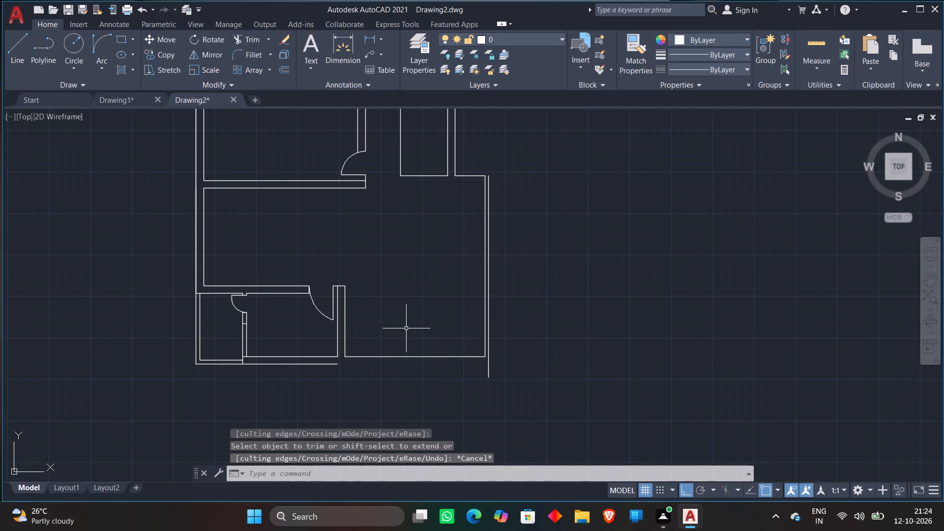
type("EX")
key("space")
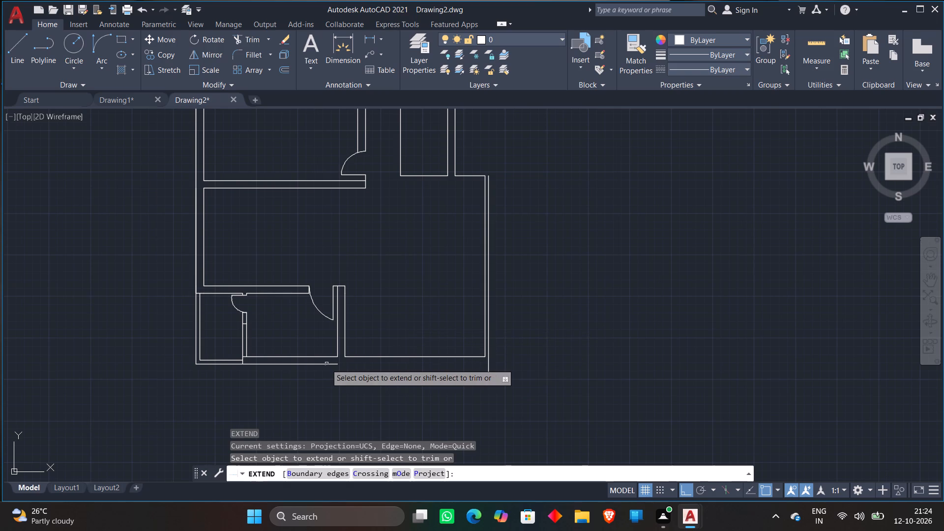
left_click(326, 364)
key("Escape")
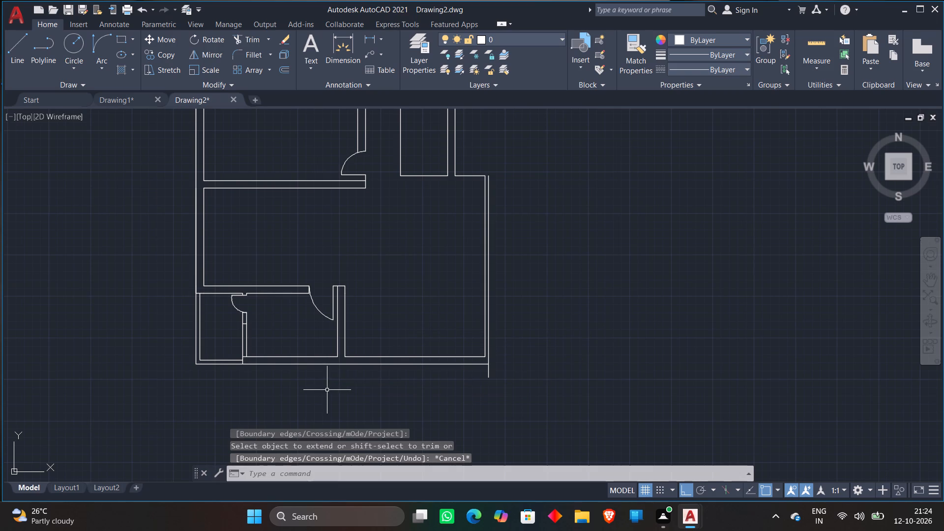
With object snap off, draw a door-swing arc from the southeast room's inner south line up toward the east wall, with a 90° start tangent.
scroll(436, 265, "down", 1)
middle_click_drag(436, 266, 423, 321)
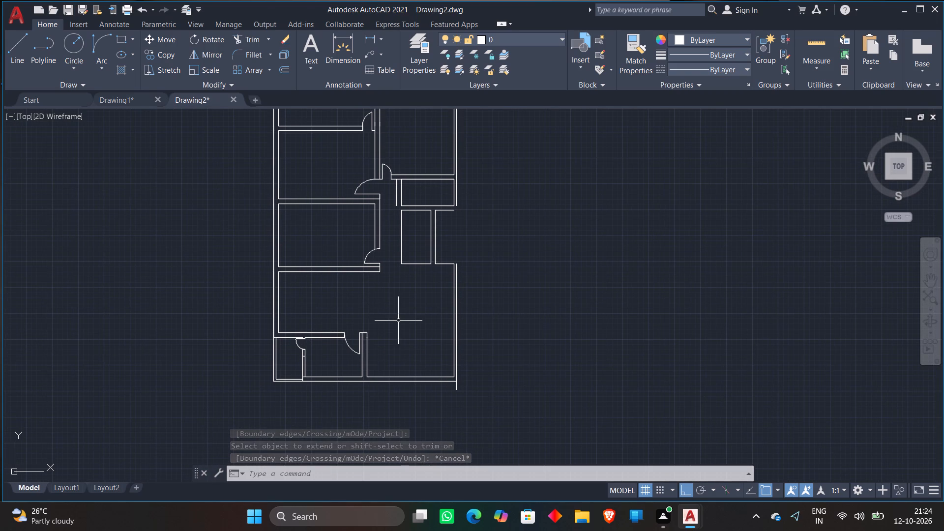
scroll(398, 321, "down", 1)
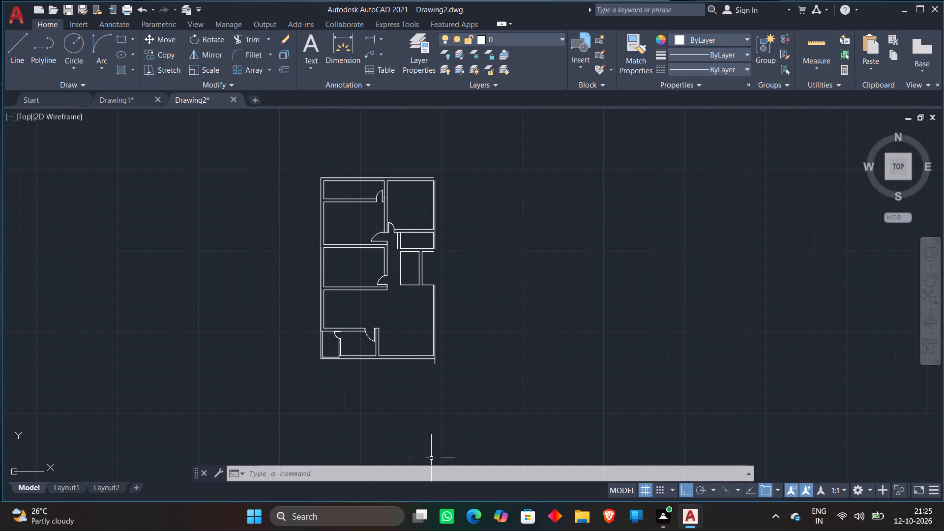
scroll(431, 458, "up", 2)
middle_click_drag(411, 331, 408, 406)
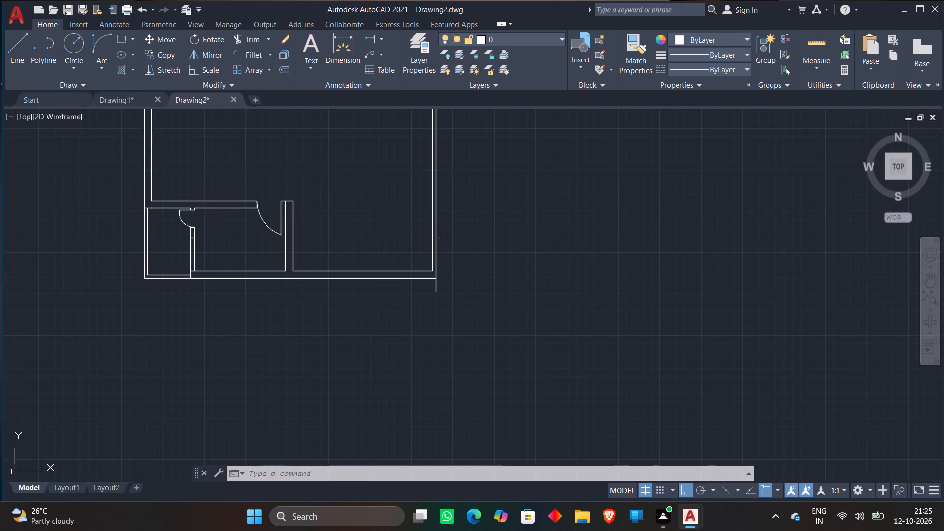
scroll(440, 236, "up", 2)
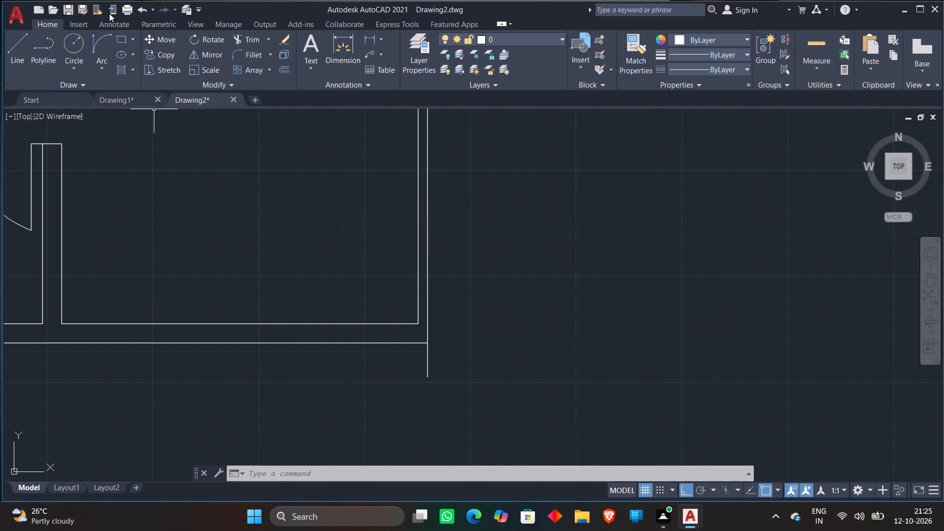
left_click(104, 44)
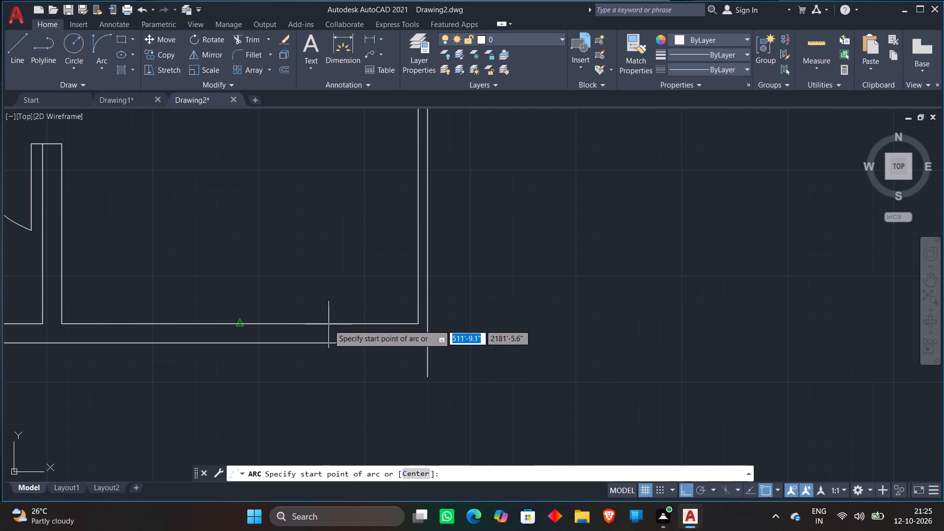
left_click(763, 491)
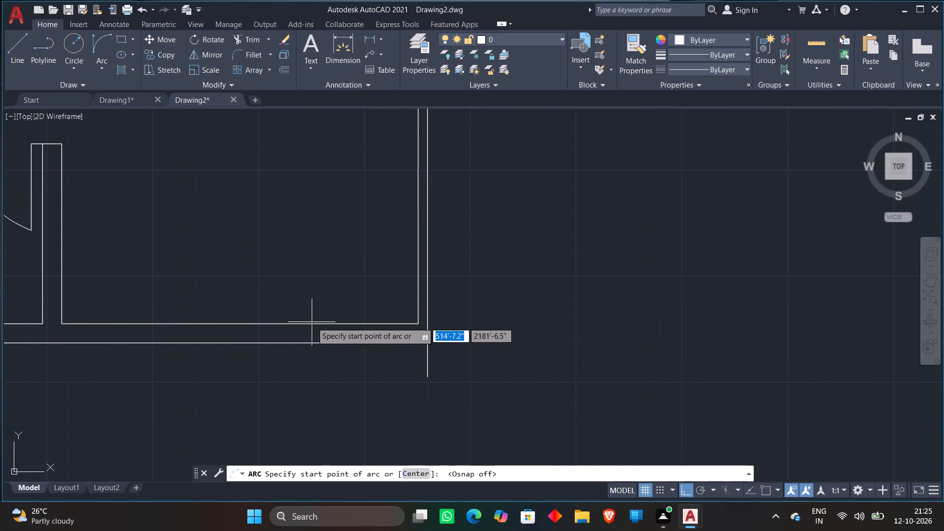
scroll(312, 324, "up", 3)
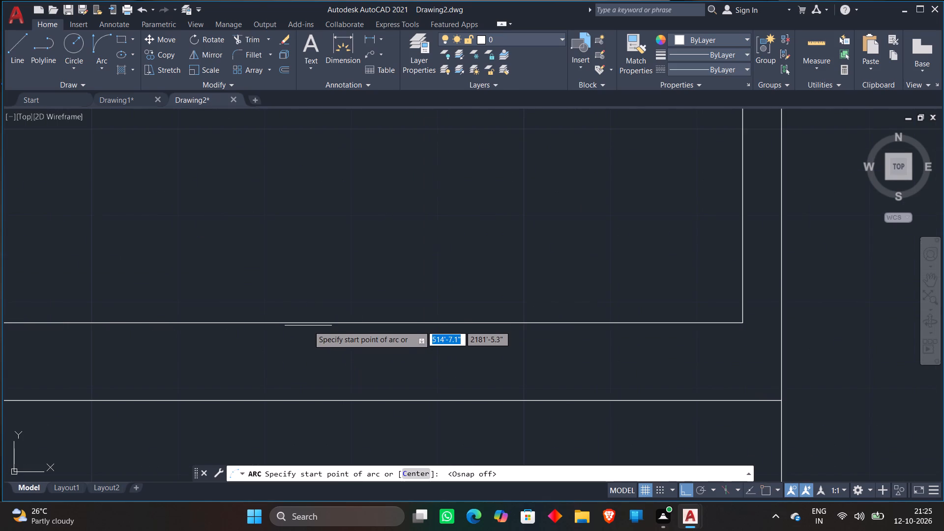
left_click(308, 323)
scroll(393, 219, "down", 2)
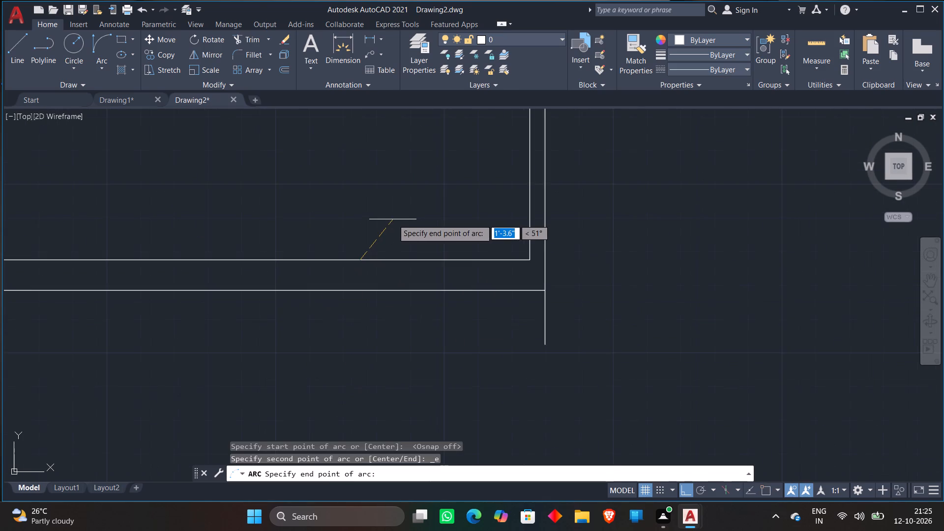
middle_click_drag(393, 219, 358, 412)
scroll(447, 319, "down", 2)
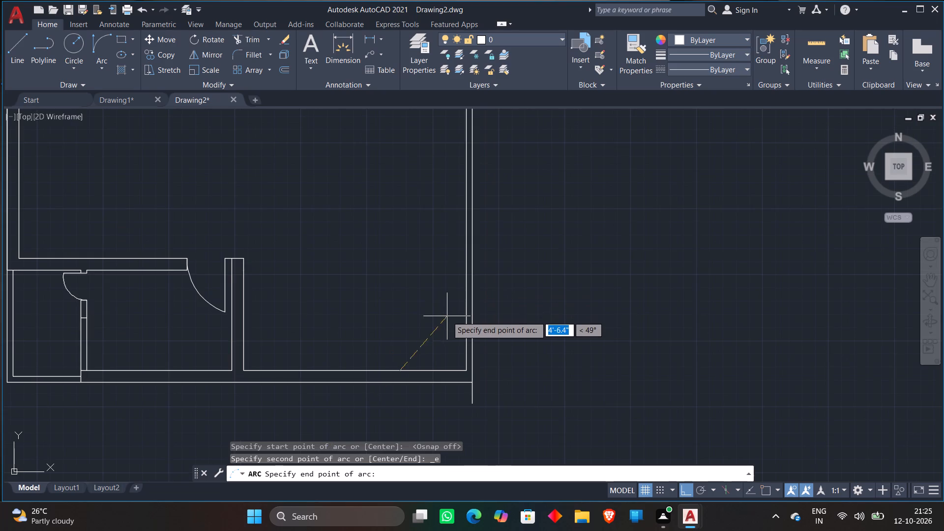
left_click(452, 310)
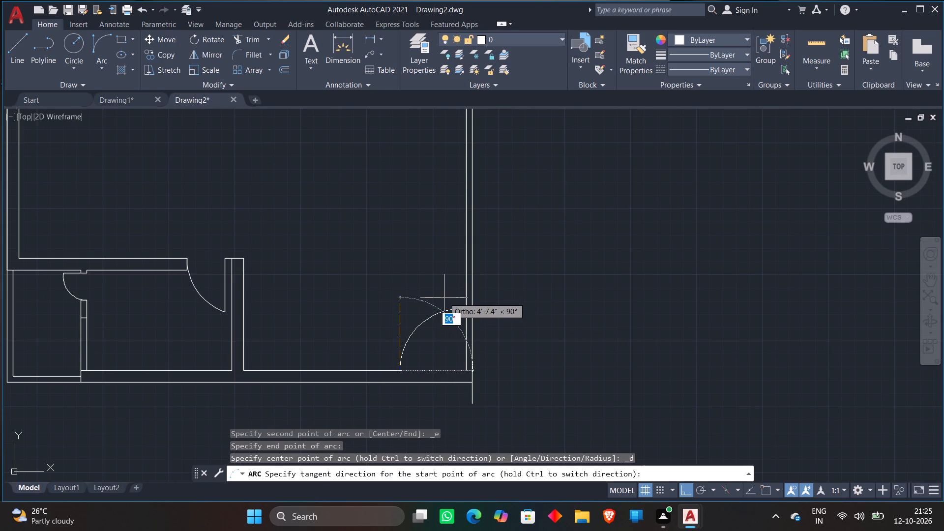
left_click(444, 297)
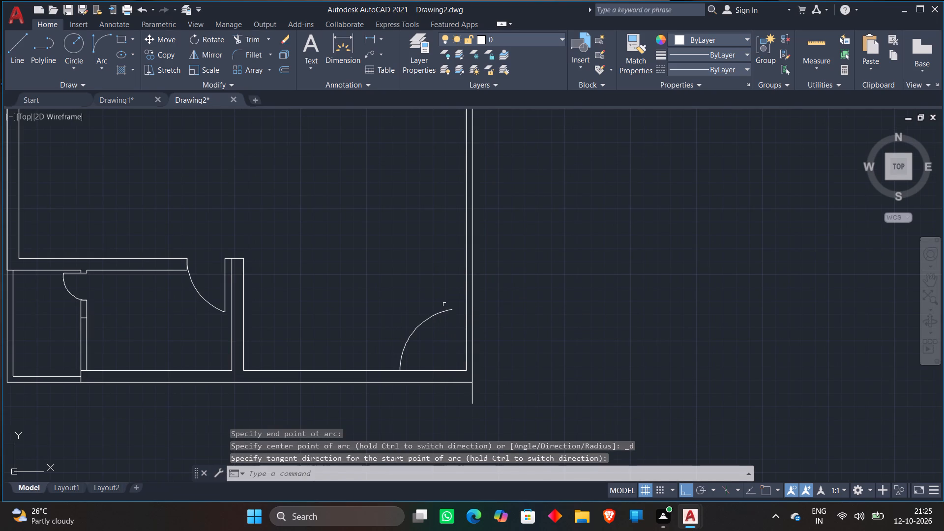
With object snap back on, draw vertical lines from both ends of the door-swing arc down past the outer south line.
key("l")
key("Return")
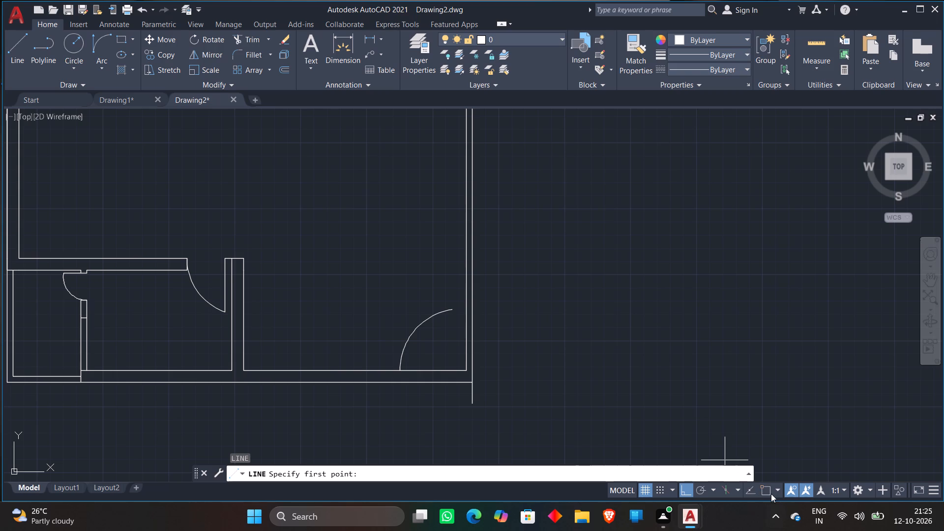
left_click(762, 484)
left_click(451, 310)
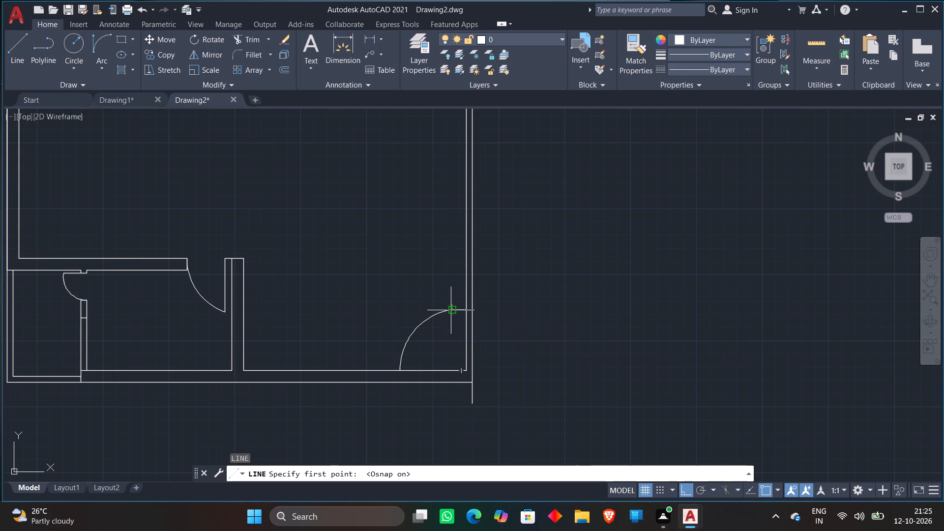
left_click(449, 411)
key("Escape")
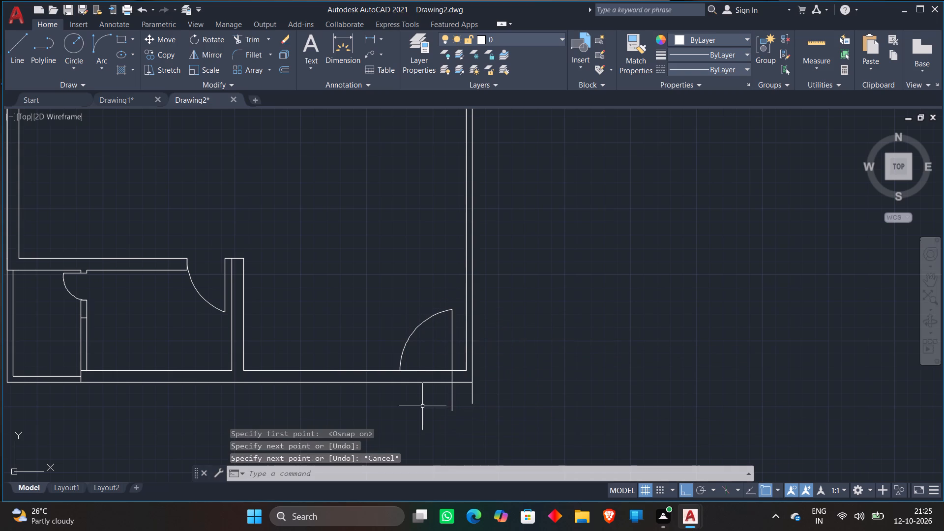
key("l")
key("space")
left_click(397, 367)
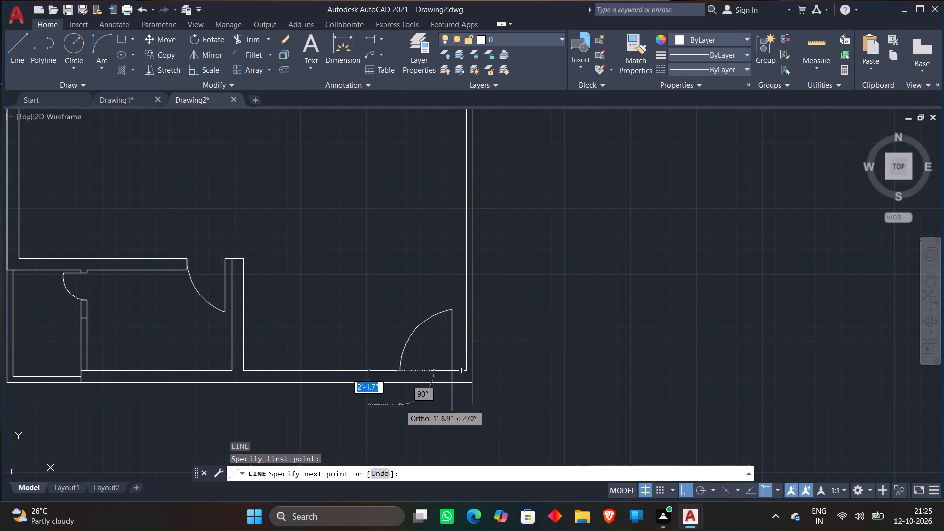
left_click(400, 405)
key("Escape")
Trim the south wall lines between the two door jamb lines and the jamb lines' overshoots below the outer south line.
key("t")
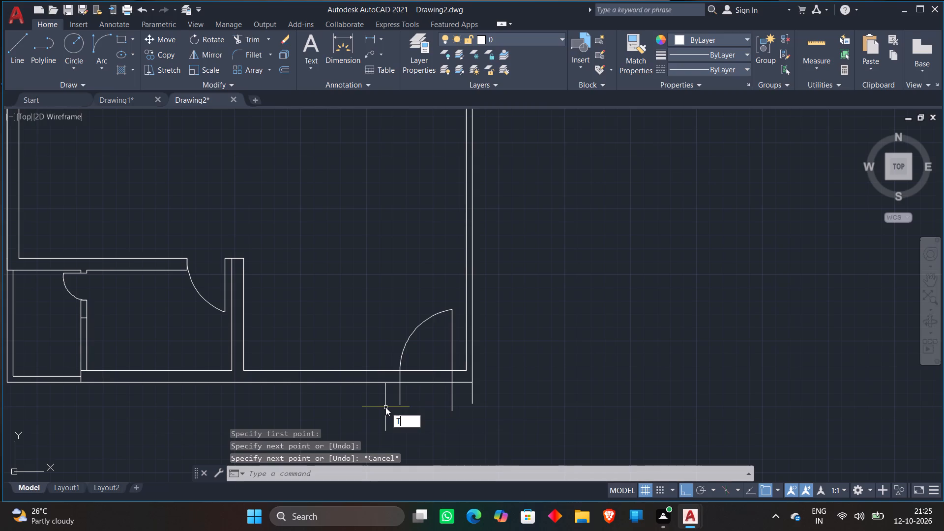
type("R")
key("space")
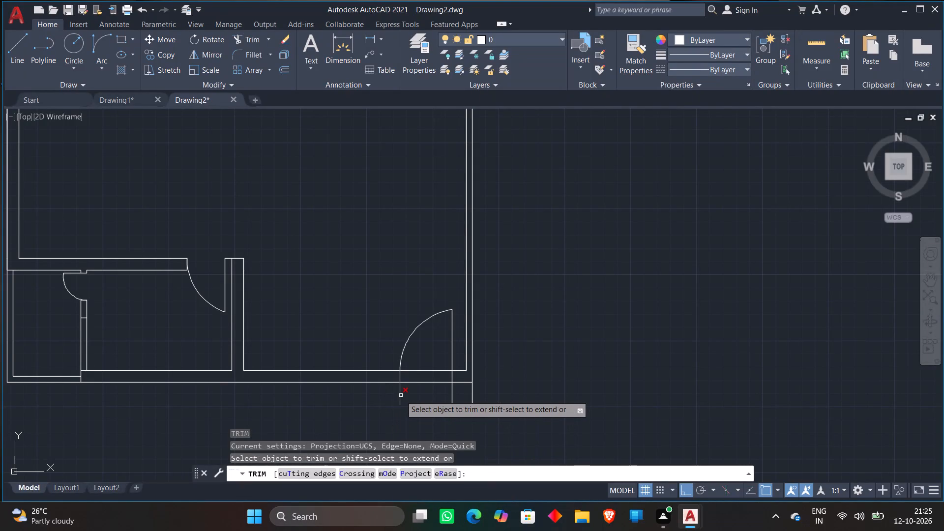
left_click(401, 395)
left_click(426, 356)
left_click(416, 388)
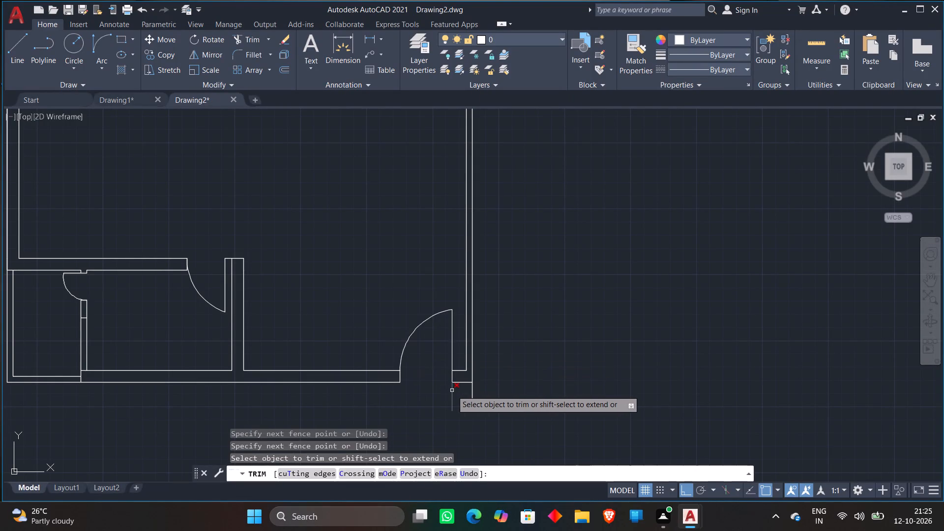
left_click(452, 390)
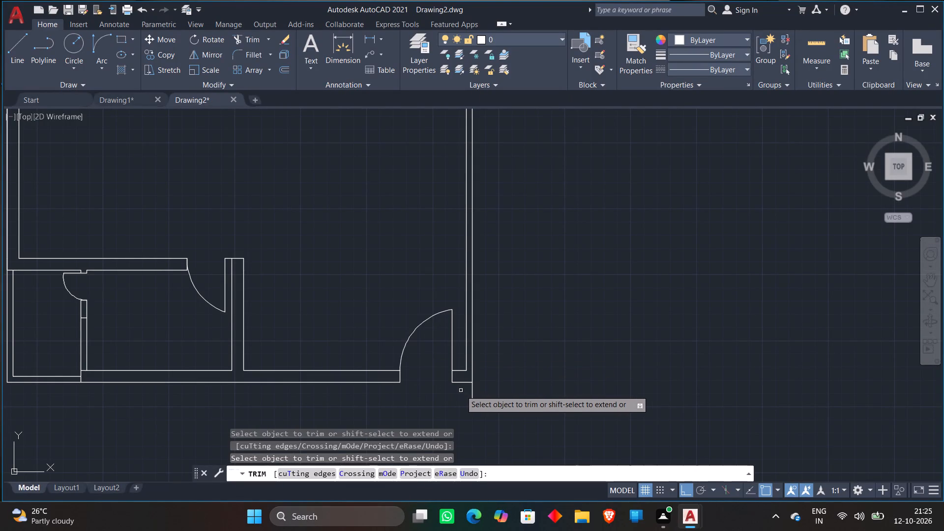
key("Escape")
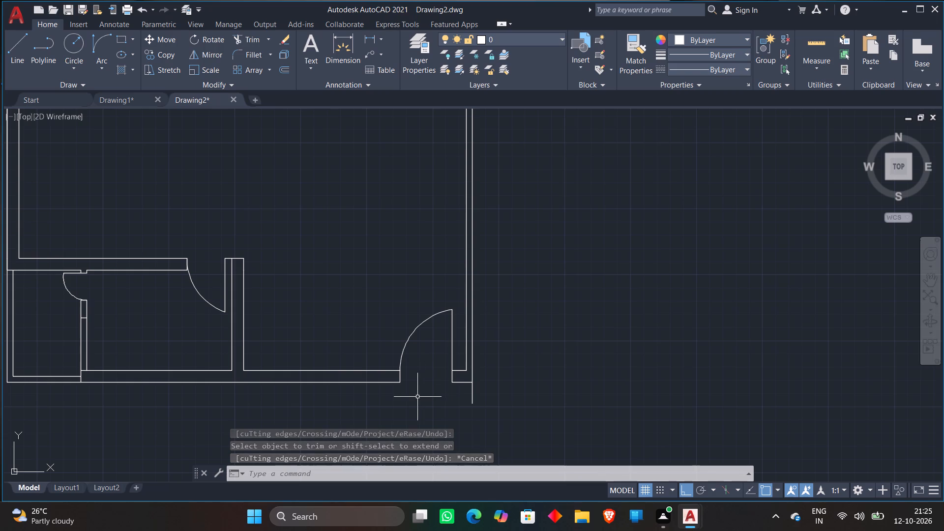
Offset the bottom line of the southern small room east of the corridor 4.5" to the south.
scroll(415, 397, "down", 2)
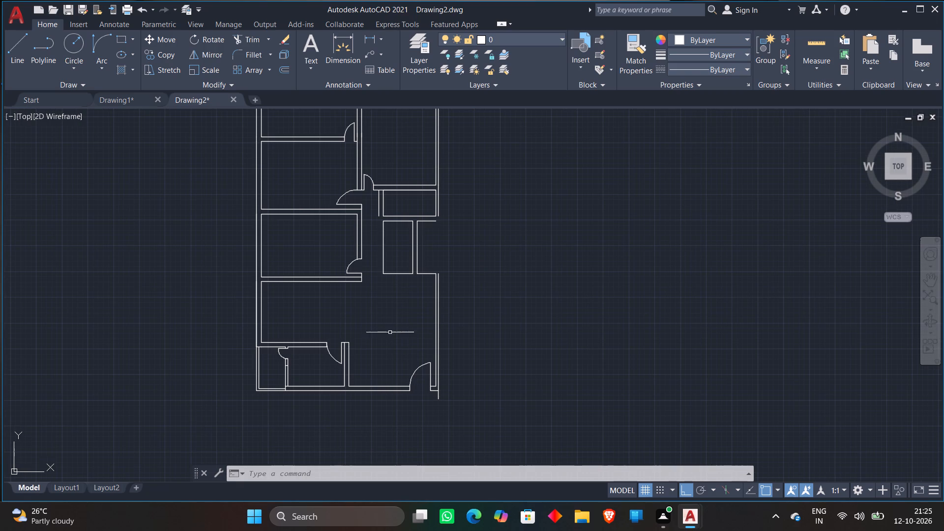
scroll(367, 212, "up", 2)
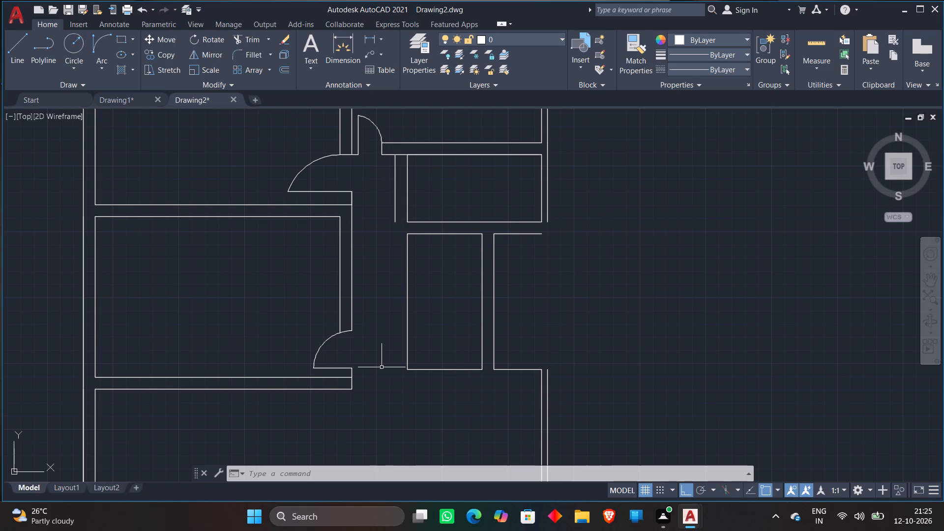
scroll(382, 368, "up", 2)
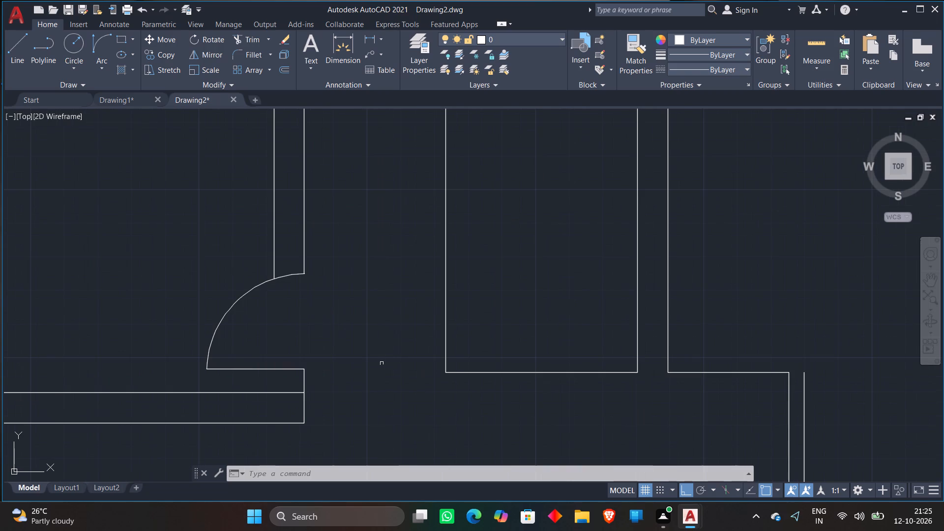
key("o")
key("Return")
type("4.5")
key("shift+quotedbl")
key("Return")
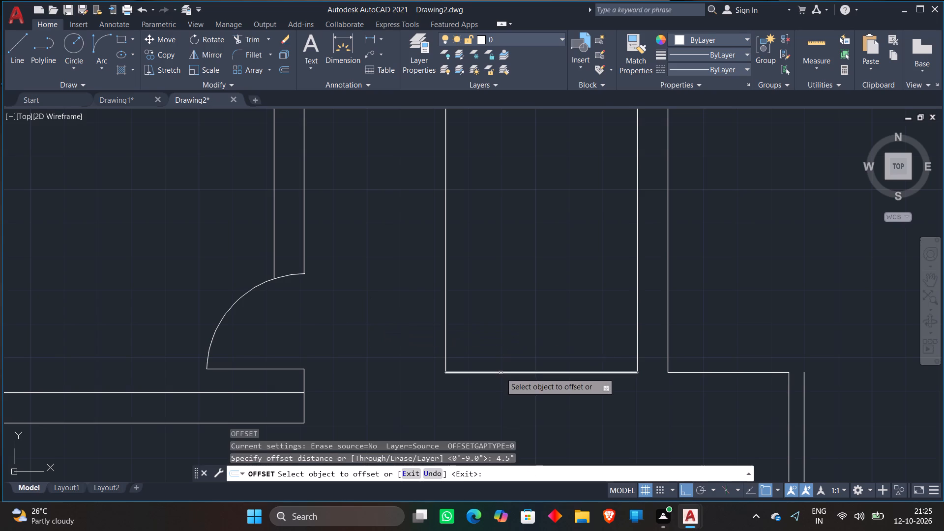
left_click(501, 373)
left_click(492, 407)
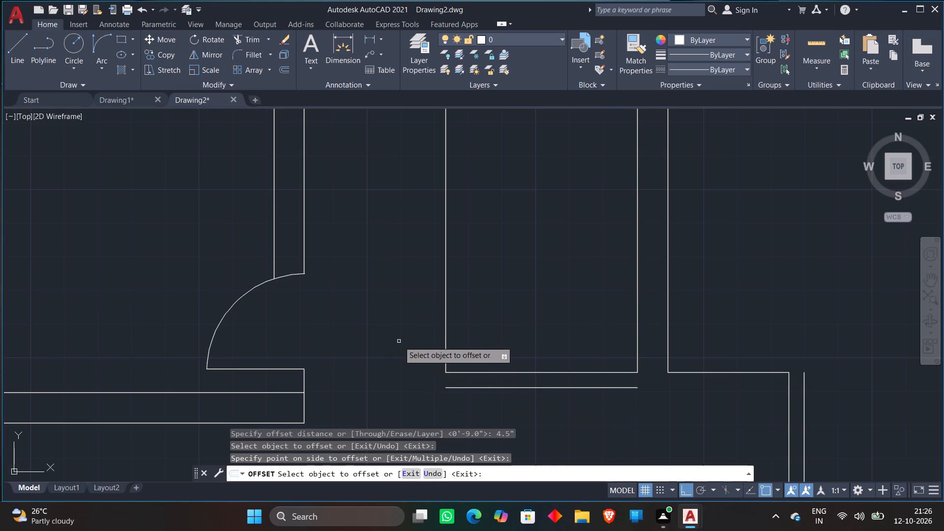
key("Escape")
key("Escape")
Extend the new offset line east to the southeast room's inner east line.
scroll(407, 334, "down", 1)
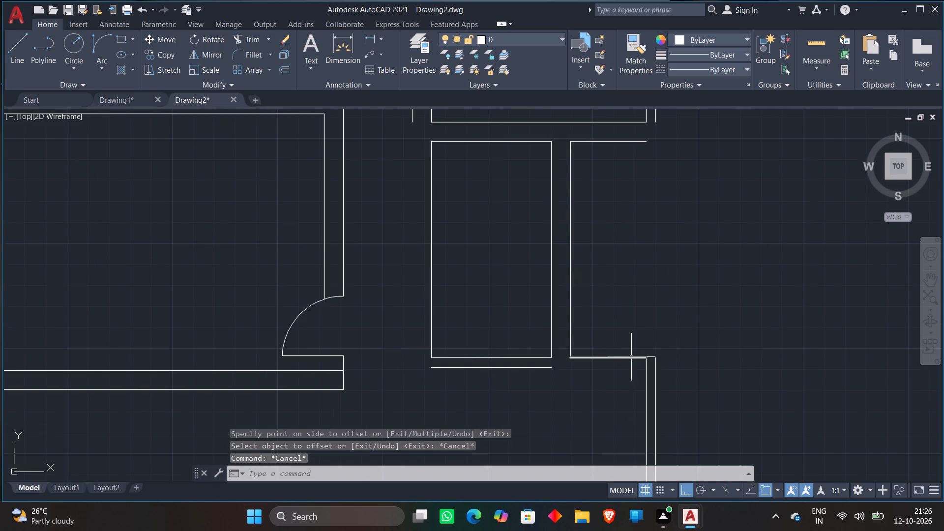
scroll(625, 357, "up", 1)
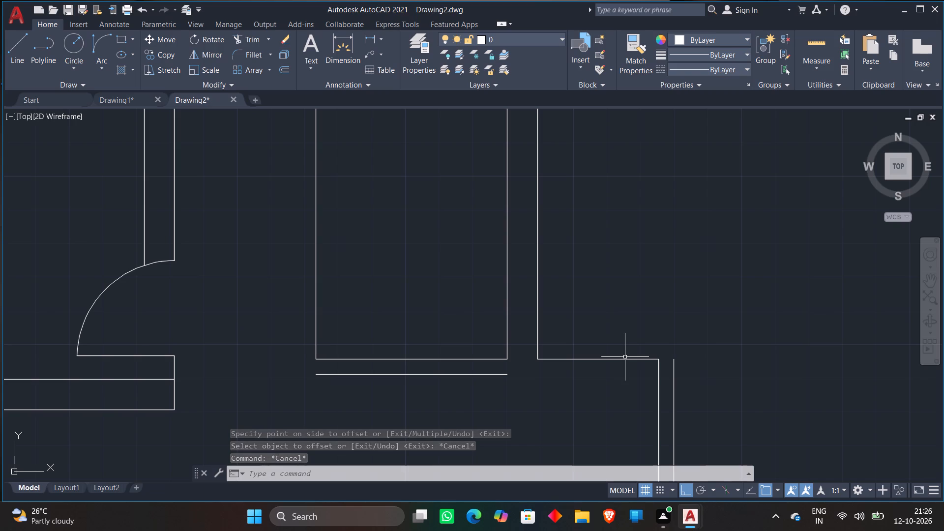
left_click(625, 357)
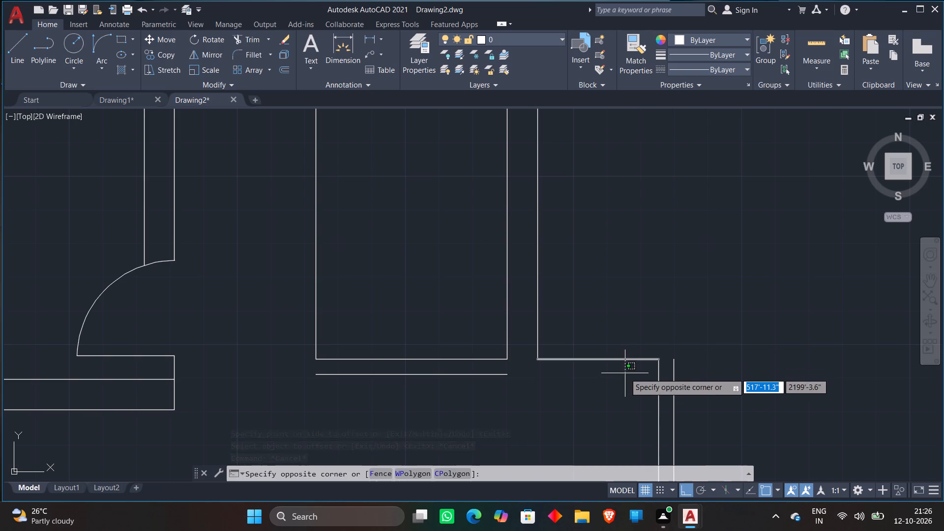
left_click(628, 360)
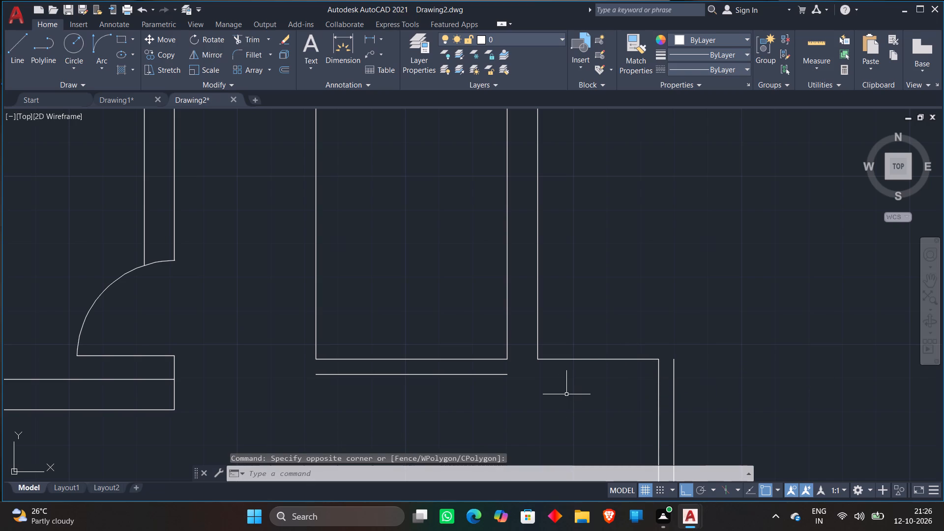
key("e")
type("X")
key("space")
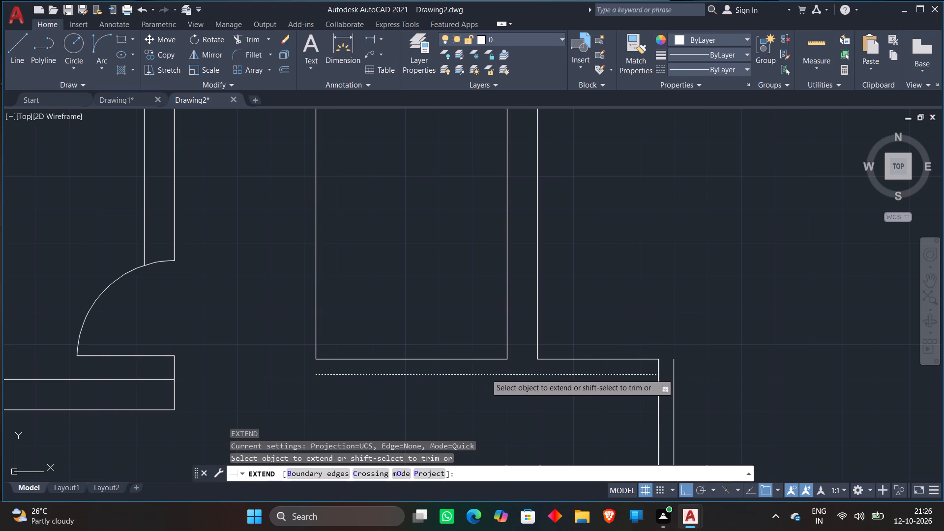
left_click(491, 376)
key("Escape")
Trim the inner east line's short piece above the extended offset line.
type("TR")
key("space")
left_click(658, 366)
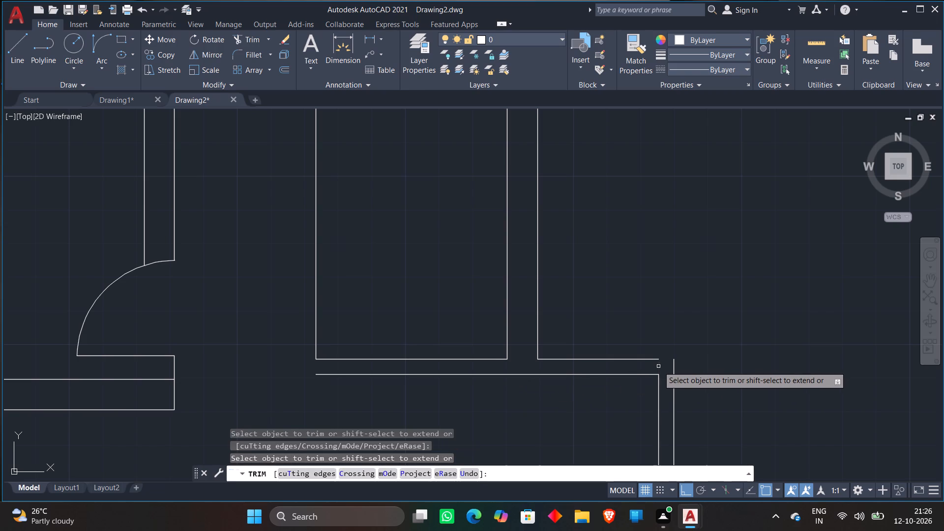
key("Escape")
Extend the offset line further east to the outer east line.
scroll(681, 354, "down", 1)
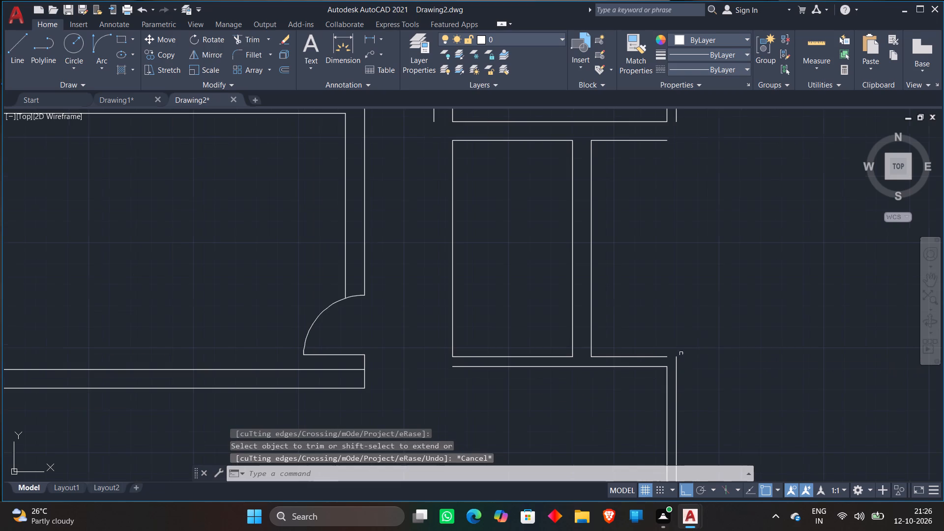
type("EX")
key("space")
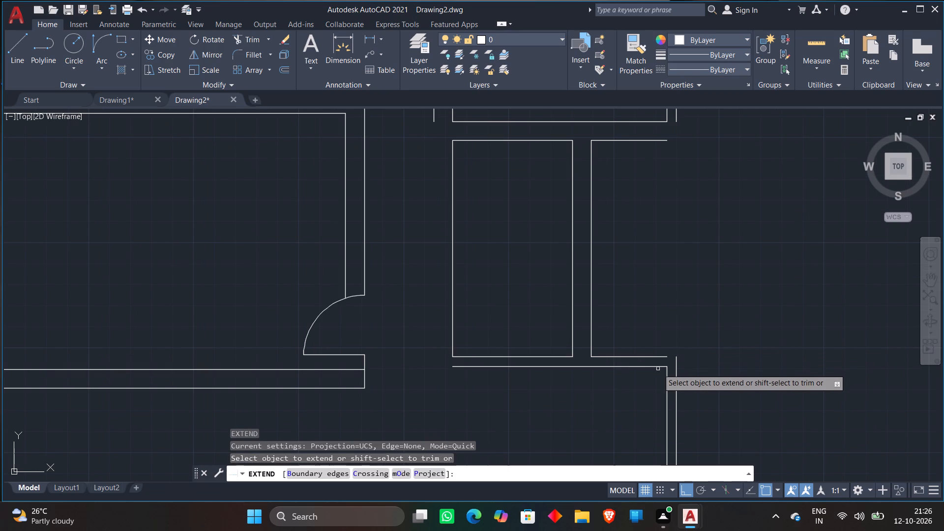
left_click(662, 366)
key("Escape")
Trim the outer east line's short stub above the extended offset line.
key("t")
key("r")
key("space")
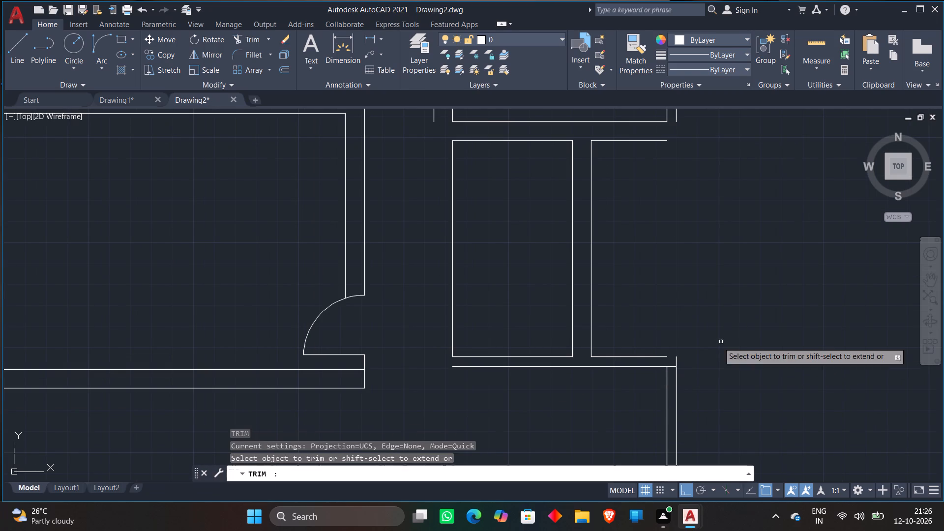
left_click(677, 360)
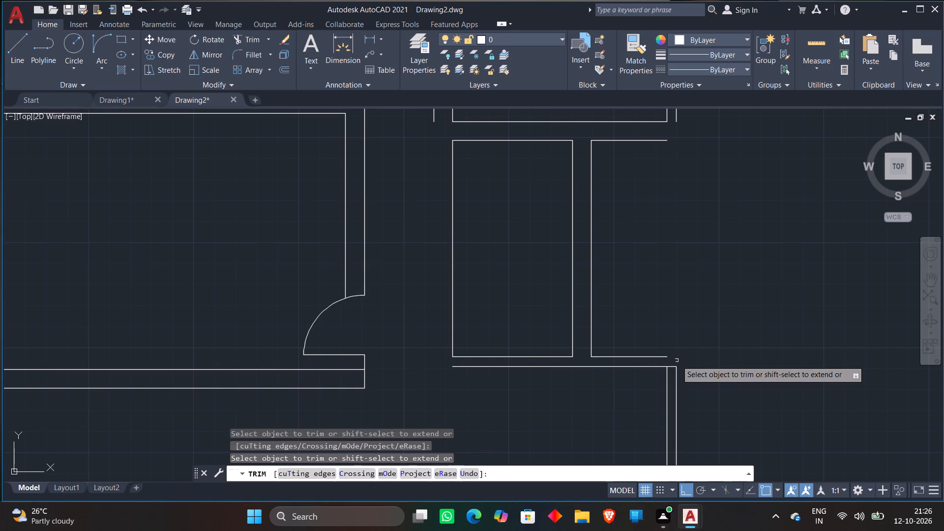
key("Escape")
Draw a horizontal line from the offset line's west end partway into the corridor.
scroll(677, 315, "down", 2)
middle_click_drag(677, 315, 678, 334)
scroll(571, 318, "up", 2)
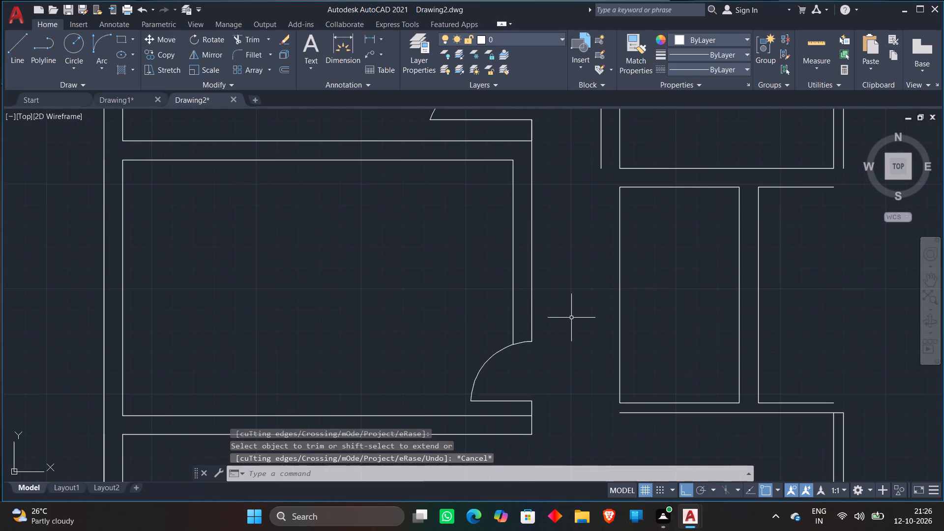
key("l")
key("Return")
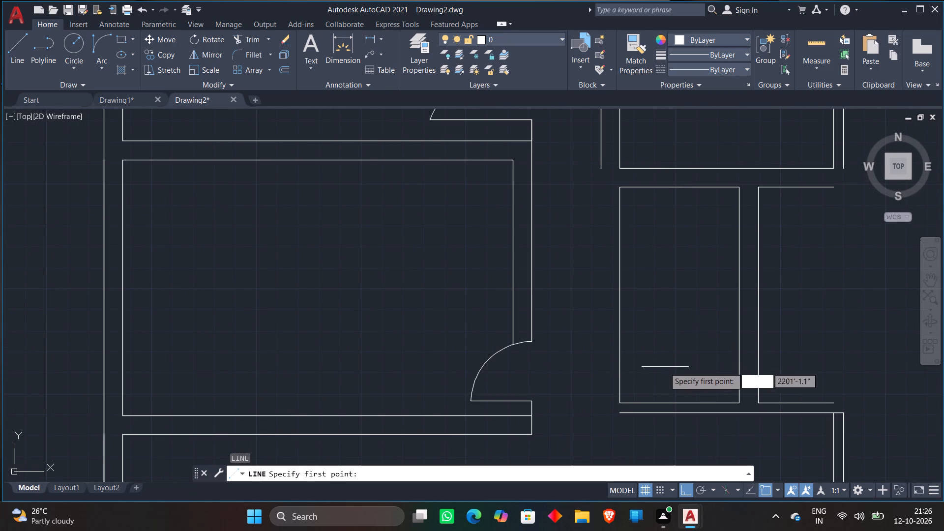
left_click(623, 416)
left_click(572, 423)
key("Escape")
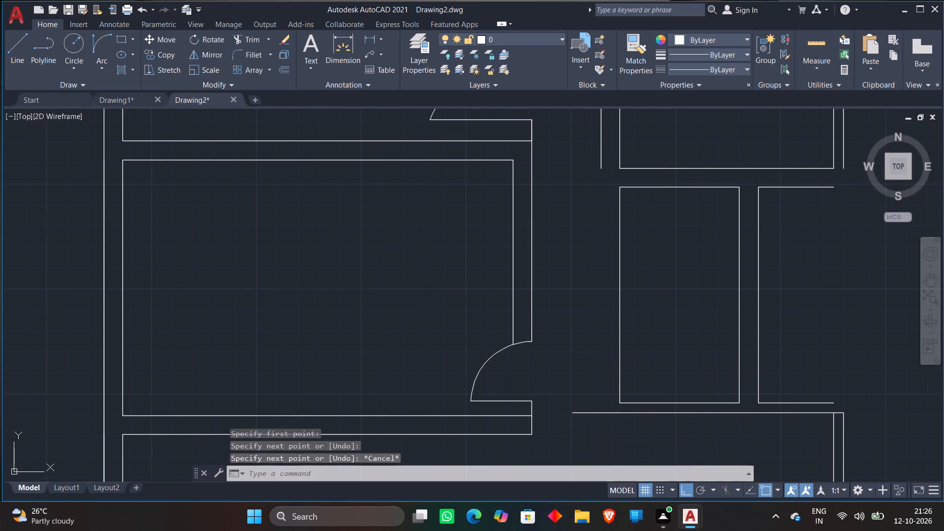
Extend the vertical wall line on the corridor's east side south to the new horizontal line.
type("EX")
key("space")
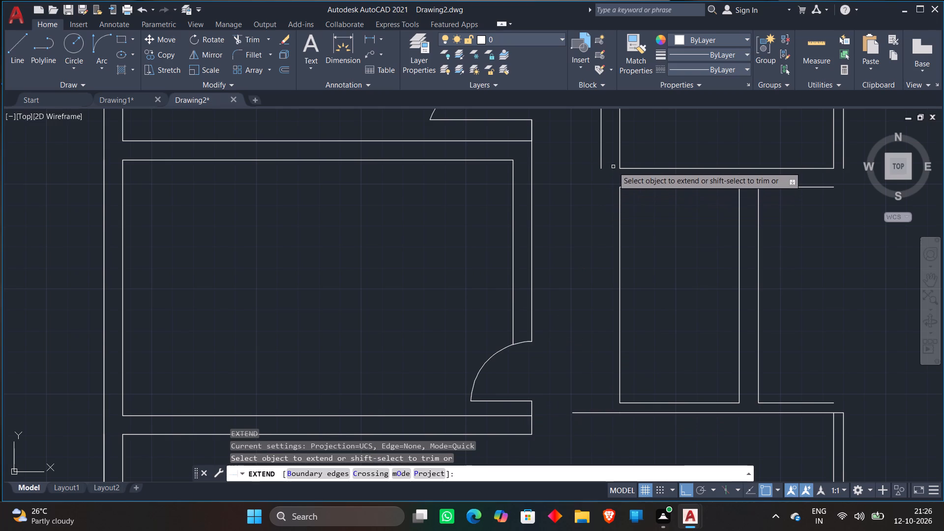
left_click(601, 160)
key("Escape")
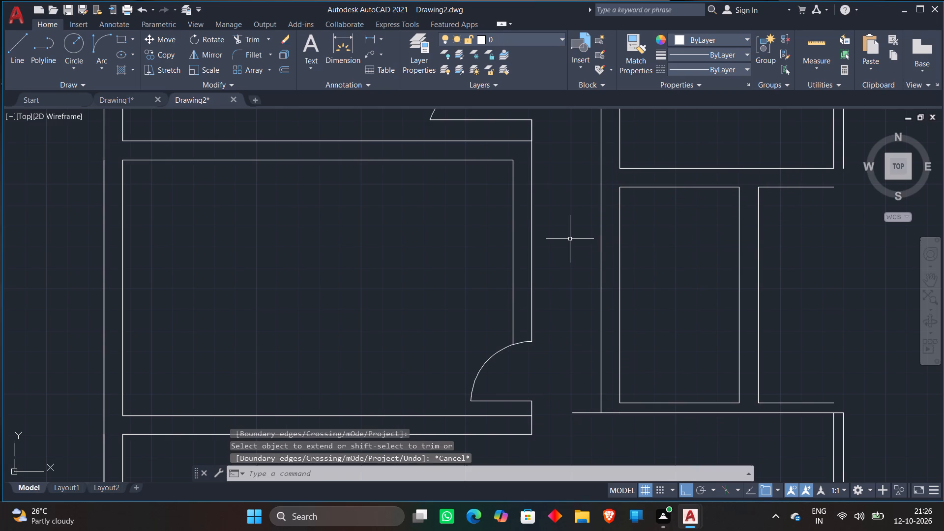
Trim the horizontal line's overshoot into the corridor west of the extended wall line.
type("TR")
key("space")
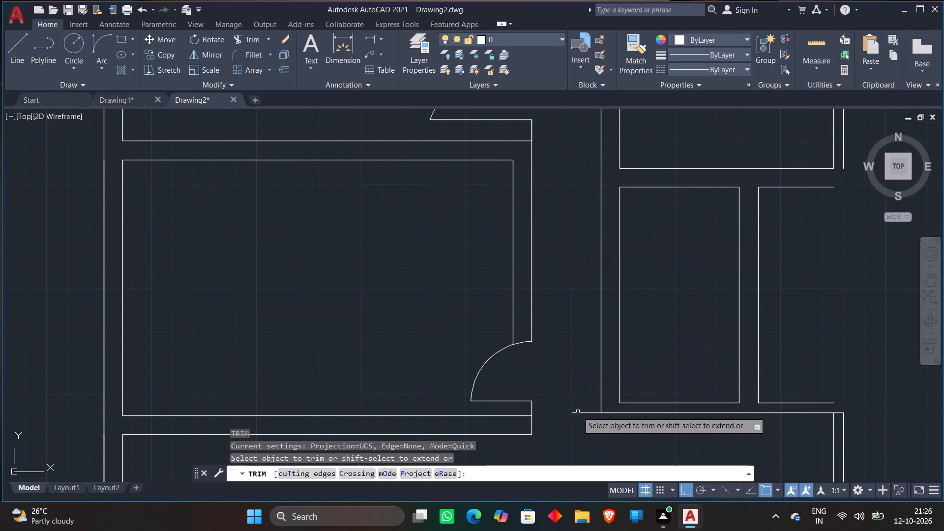
left_click(578, 411)
left_click(576, 430)
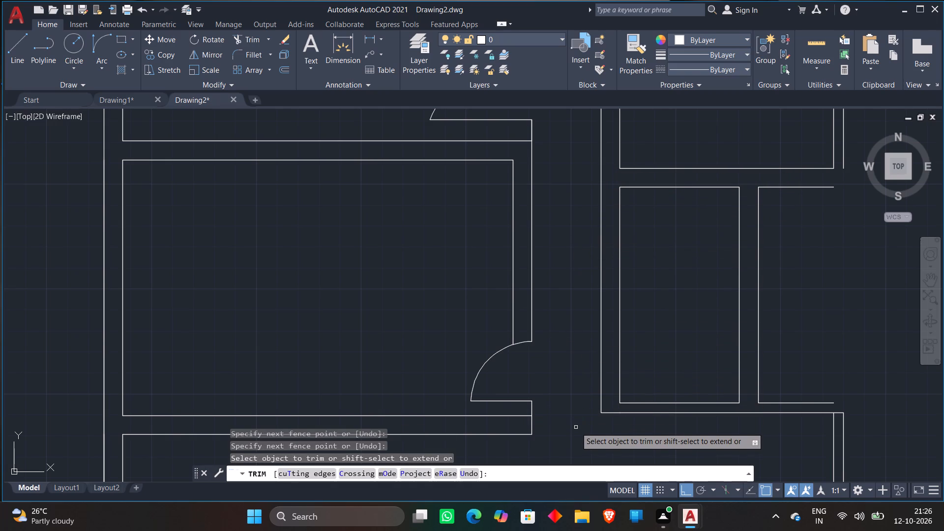
key("Escape")
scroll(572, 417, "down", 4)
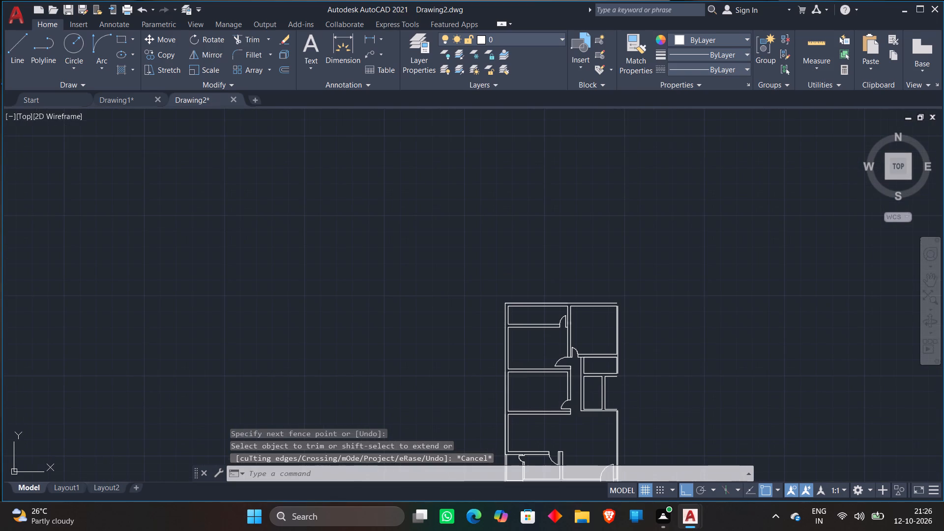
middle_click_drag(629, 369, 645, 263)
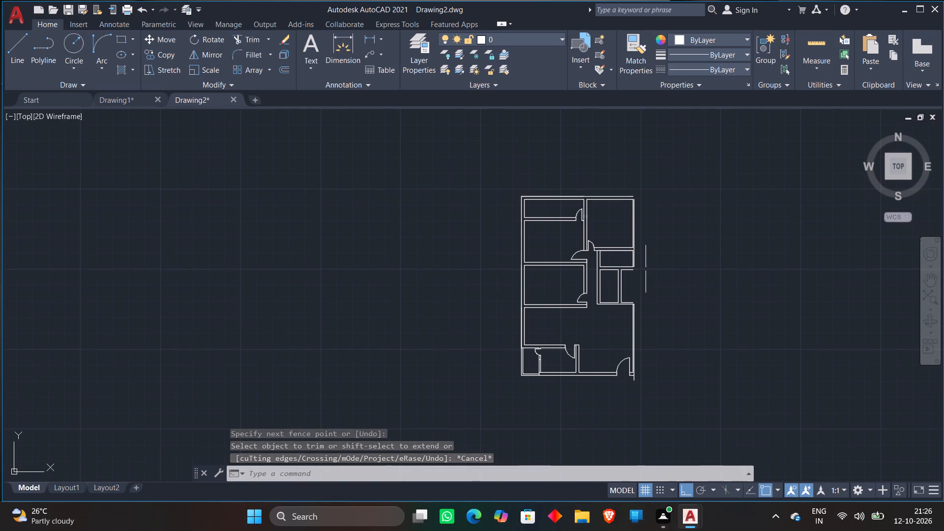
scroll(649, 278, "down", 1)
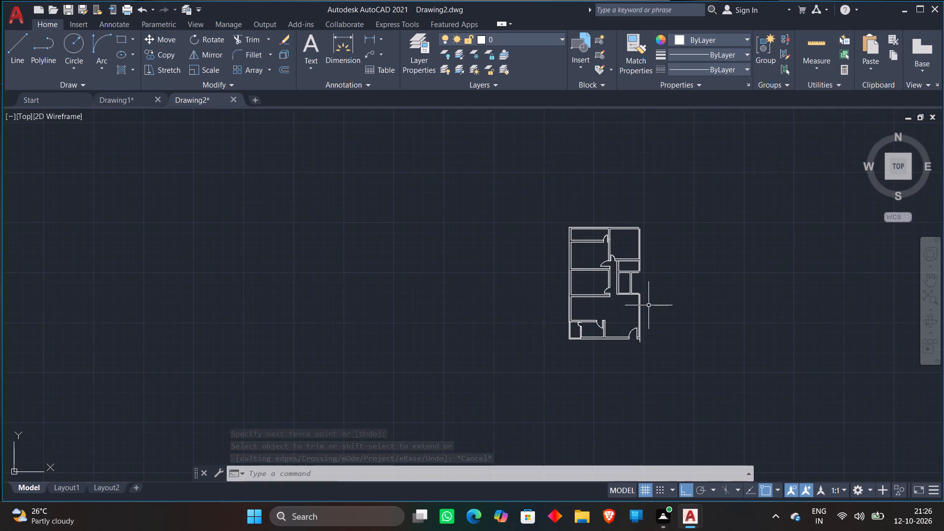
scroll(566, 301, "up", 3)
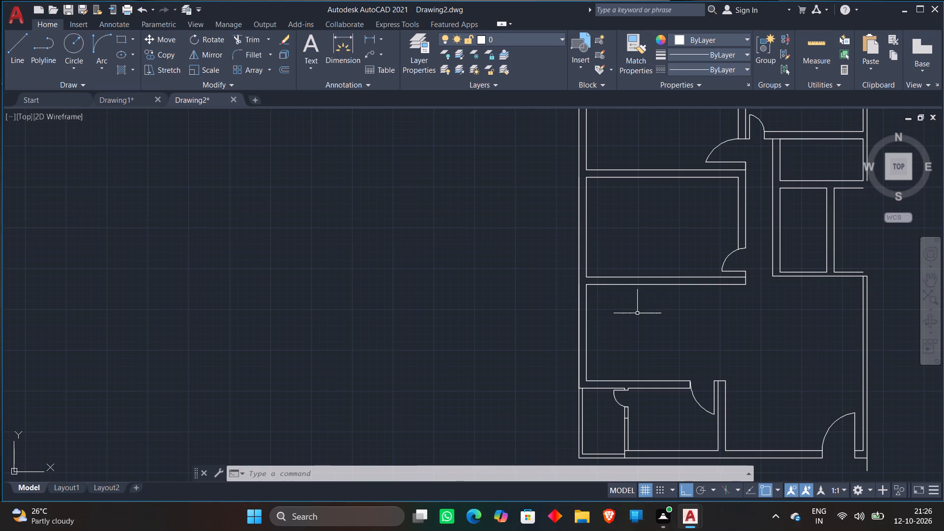
Offset the east line of the partition below the small southwest room's door 2.5" to the west.
middle_click_drag(637, 313, 615, 297)
scroll(615, 376, "up", 2)
middle_click_drag(620, 290, 613, 251)
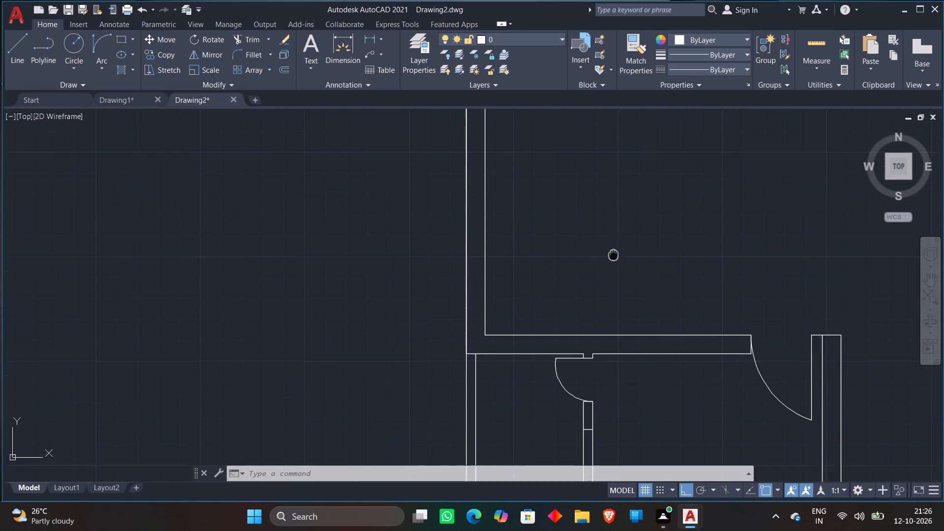
middle_click_drag(613, 251, 601, 198)
key("o")
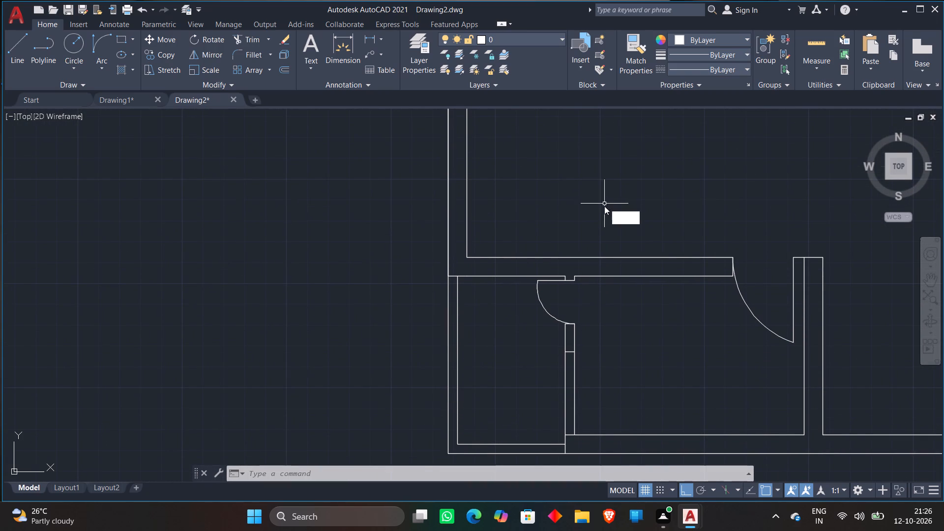
key("Return")
key("2")
type(".5")
key("shift+quotedbl")
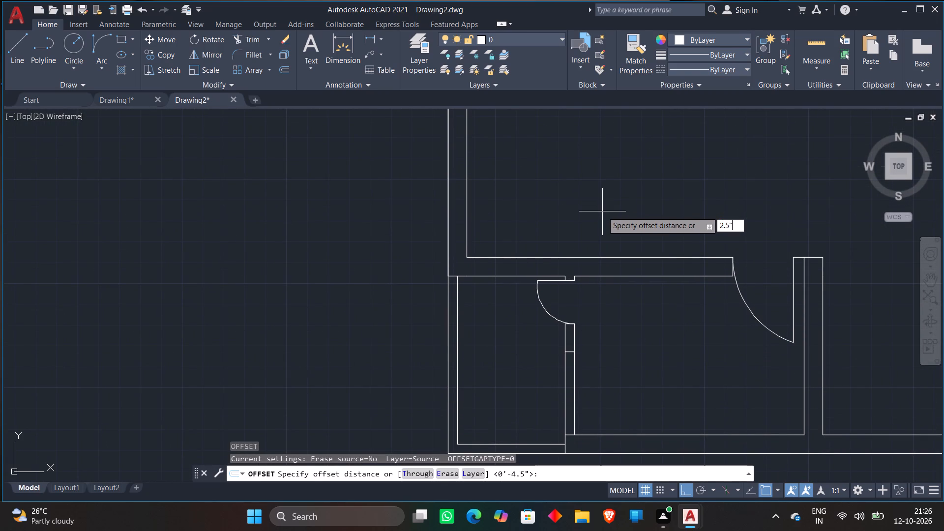
key("Return")
left_click(573, 372)
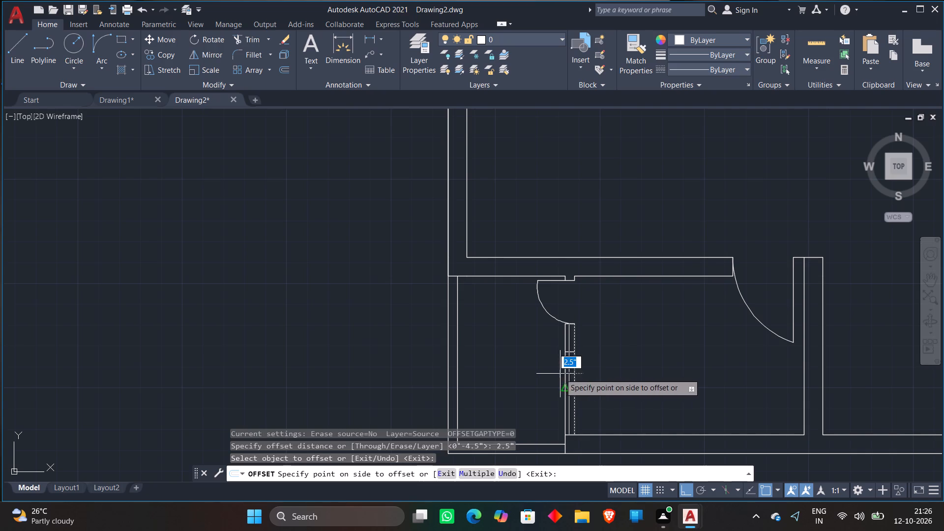
left_click(556, 378)
scroll(556, 368, "up", 2)
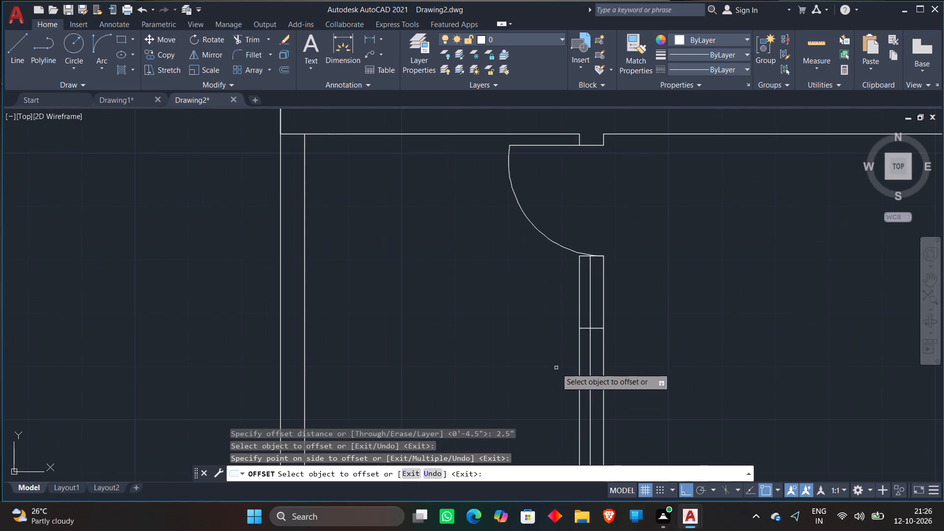
key("Escape")
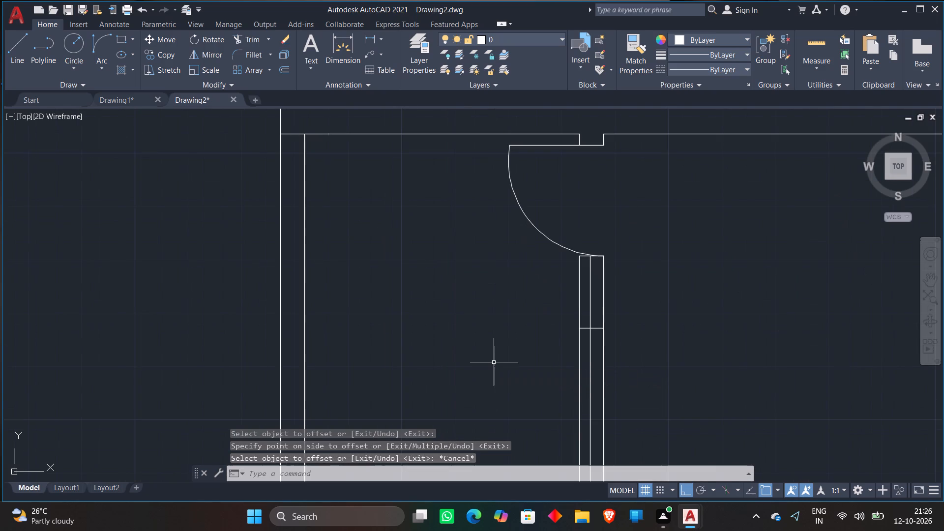
Offset the new line inside the partition 1" to the east.
key("o")
key("Return")
key("1")
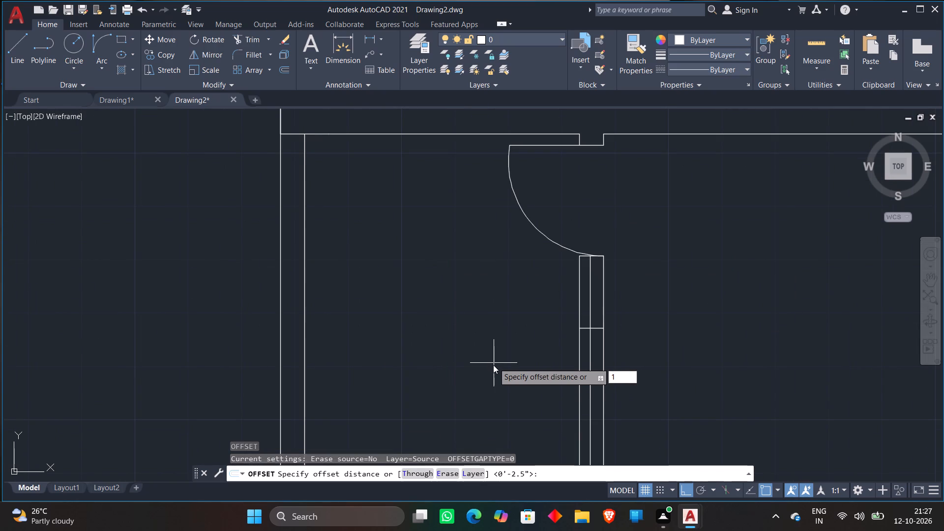
key("shift+quotedbl")
key("Return")
left_click(589, 365)
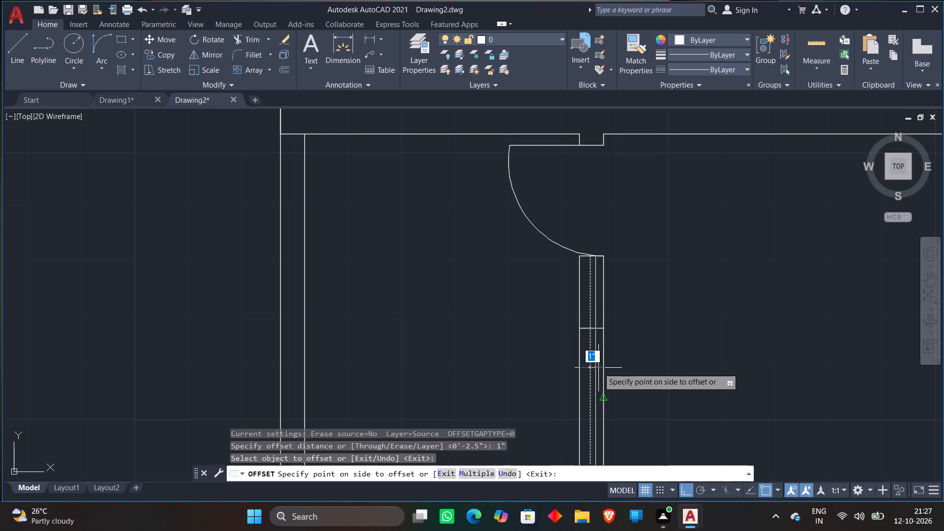
left_click(598, 368)
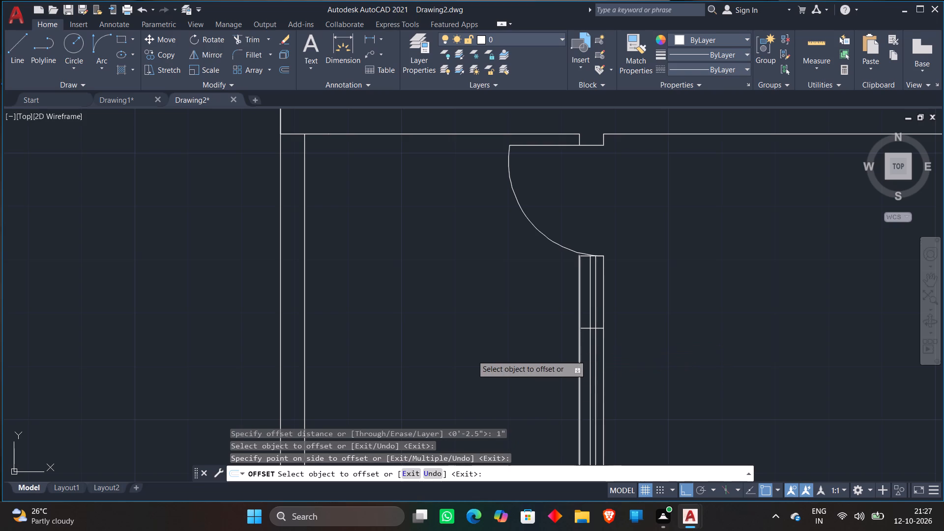
key("Escape")
Trim both inner partition lines between the door jamb and the short cross line.
type("TR")
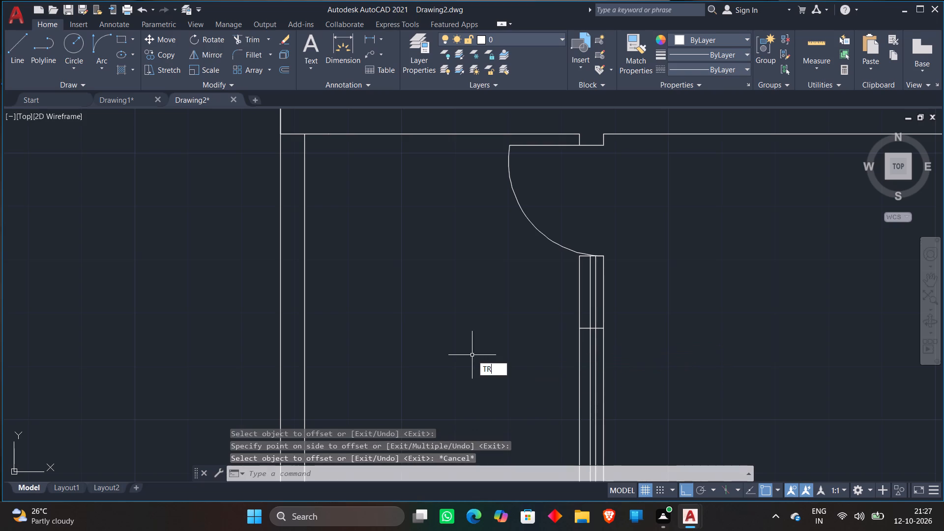
key("space")
left_click(590, 300)
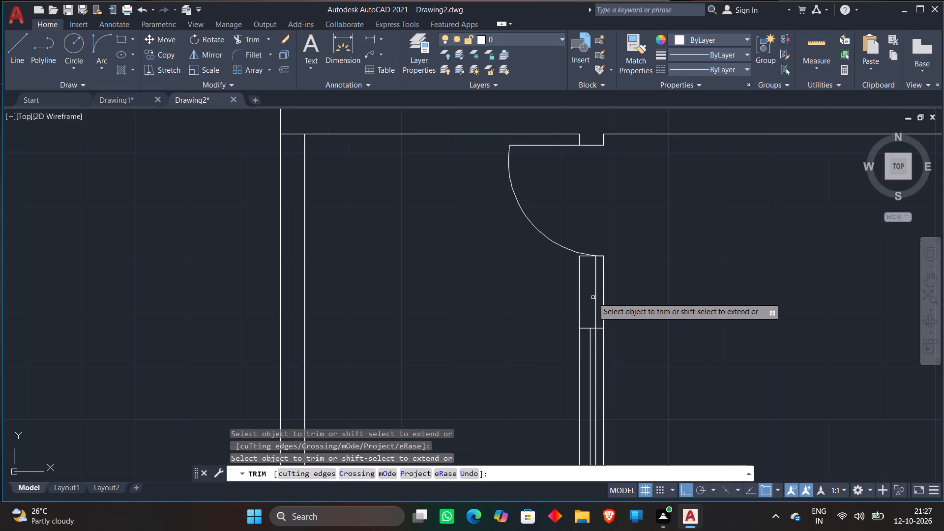
left_click(593, 296)
scroll(630, 278, "down", 1)
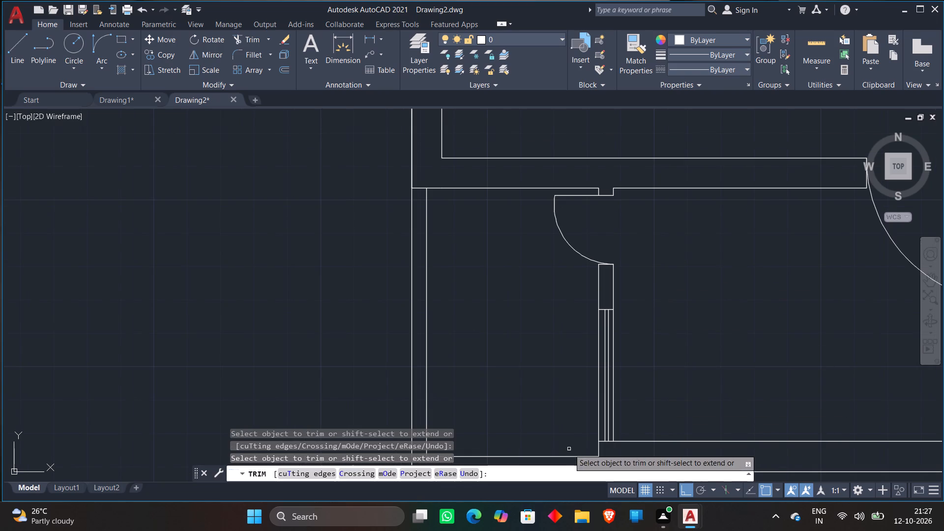
key("Escape")
Draw a short horizontal line across the west wall of the large southern room, near its north end.
scroll(537, 354, "down", 2)
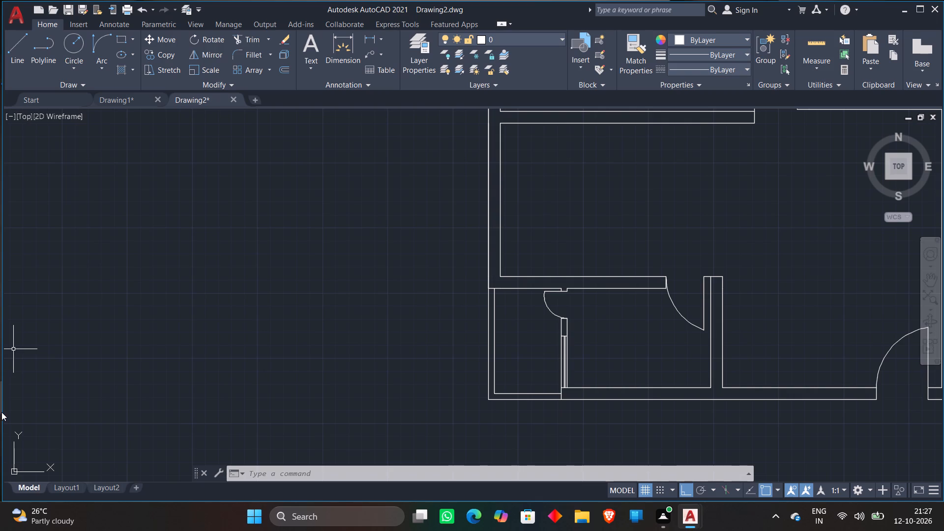
scroll(346, 386, "down", 1)
scroll(425, 368, "up", 1)
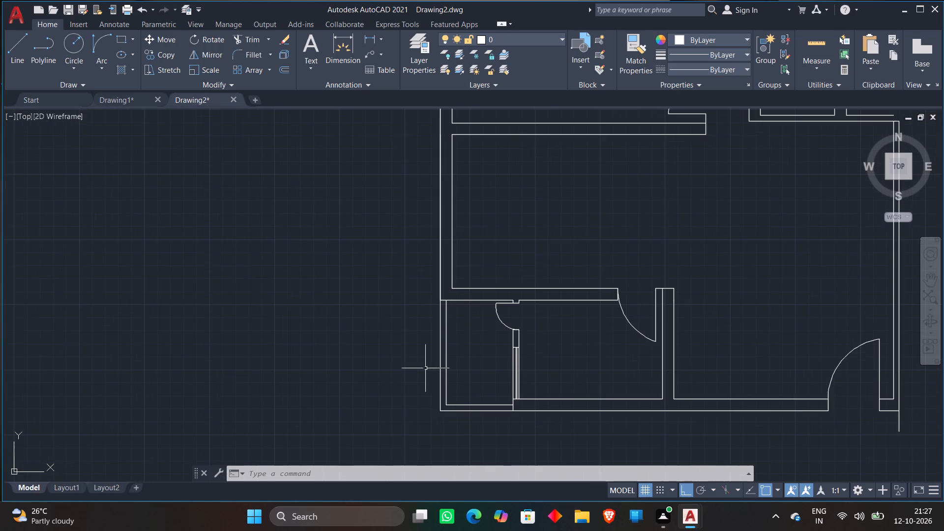
scroll(365, 359, "up", 1)
middle_click_drag(365, 359, 326, 433)
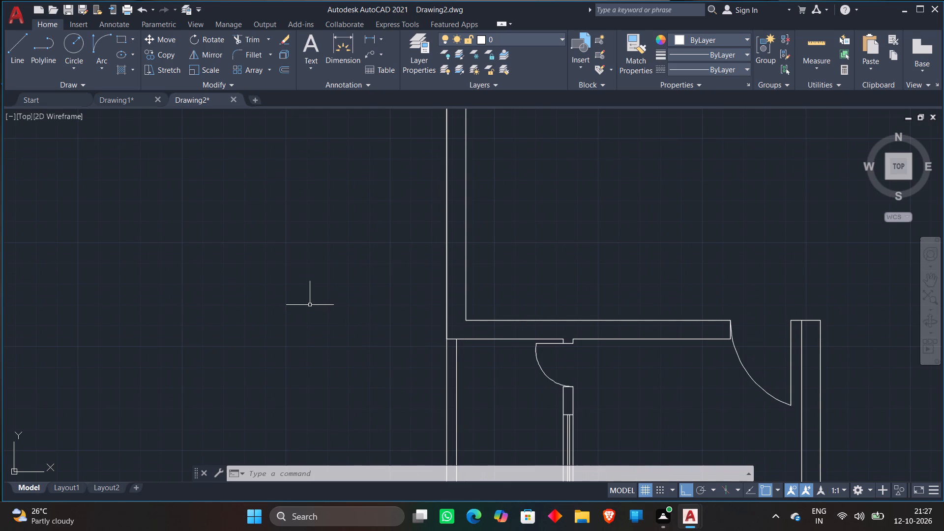
key("l")
key("Return")
scroll(321, 246, "down", 2)
middle_click_drag(320, 246, 323, 300)
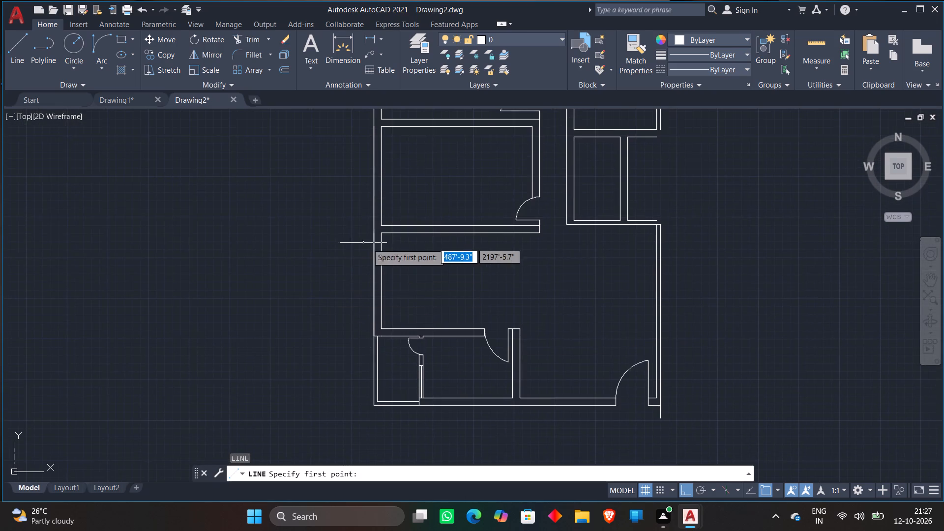
scroll(392, 246, "up", 2)
left_click(300, 263)
left_click(413, 263)
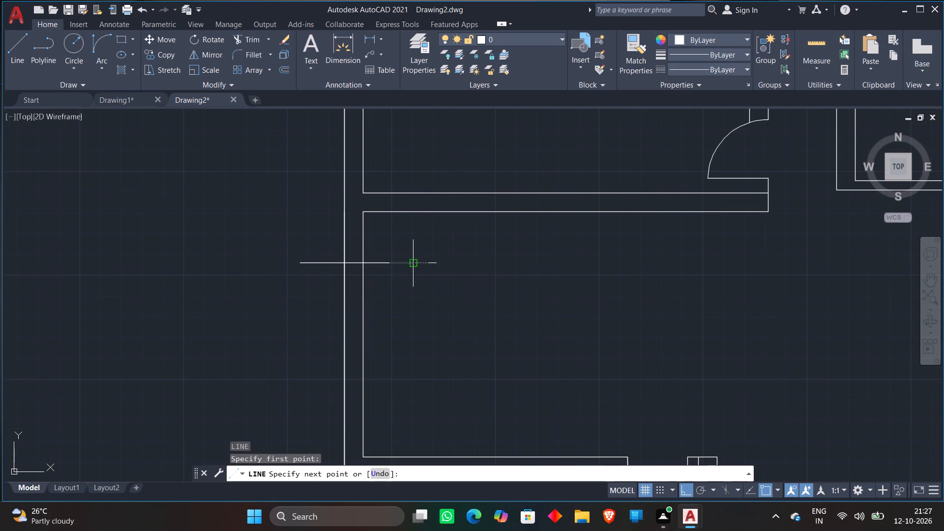
key("Escape")
Draw a second horizontal line across the same west wall, south of the first one.
type("L")
key("space")
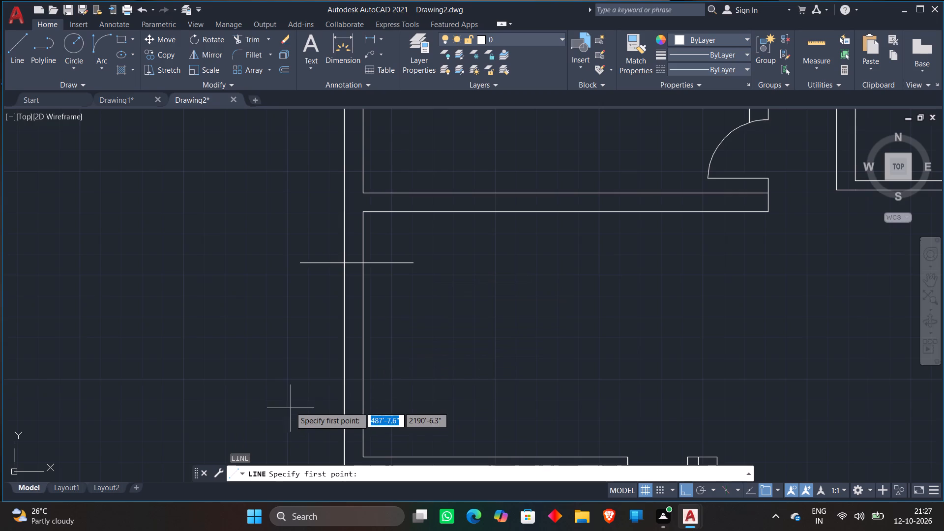
scroll(296, 385, "down", 1)
left_click(297, 374)
left_click(397, 370)
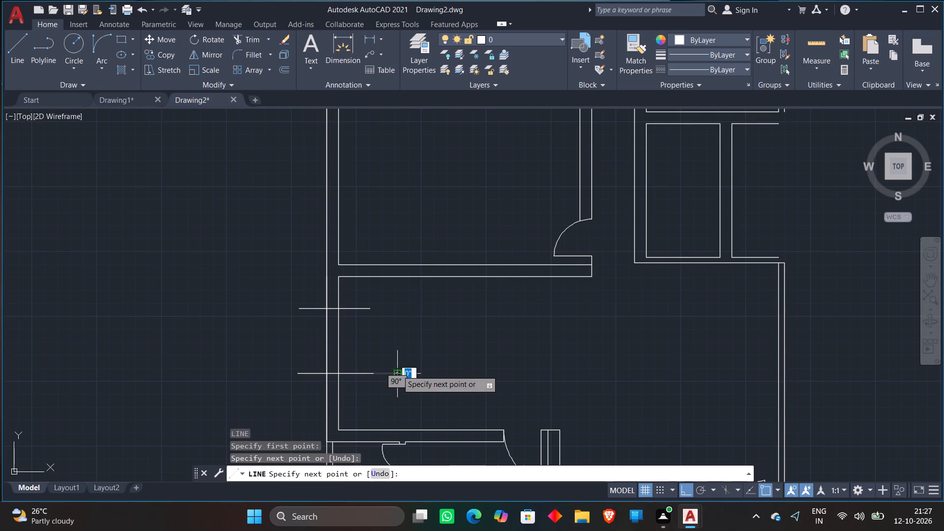
key("Escape")
Trim both cross lines' overshoots on the inner and outer sides of the west wall.
type("TR")
key("space")
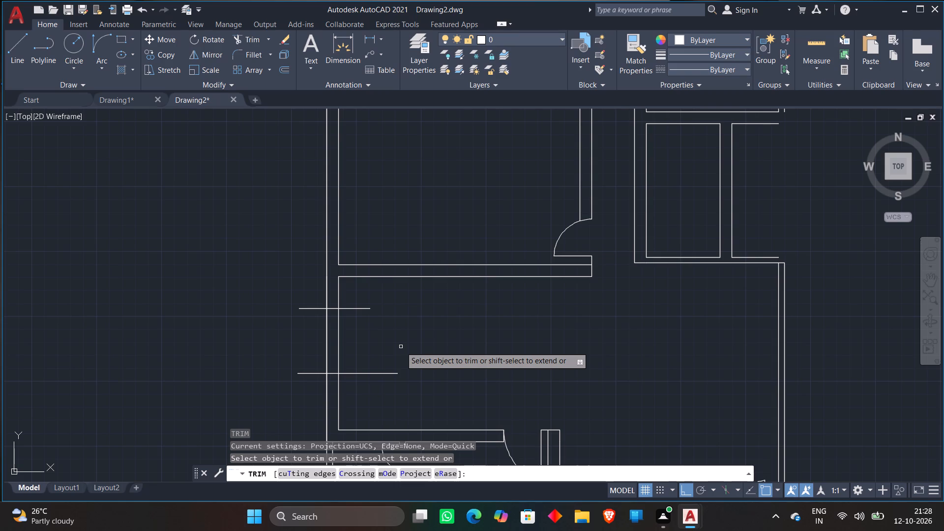
left_click(359, 298)
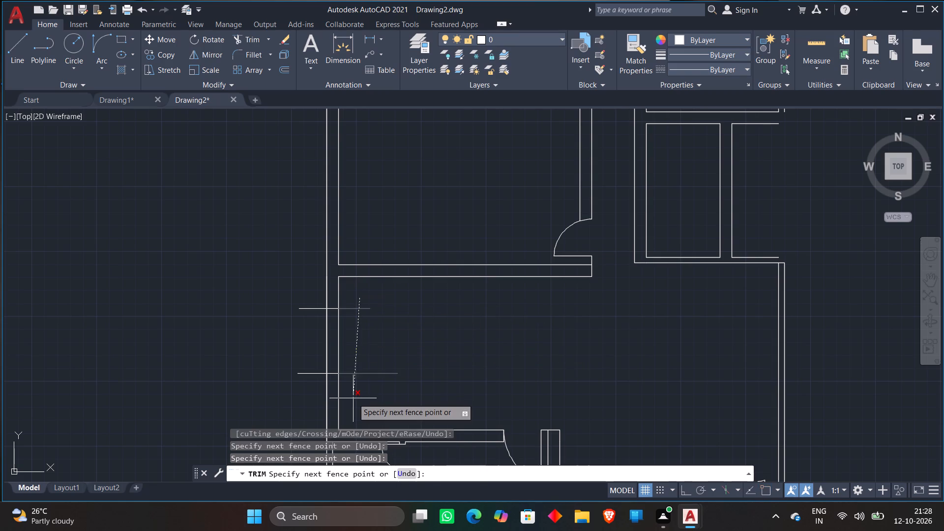
left_click(353, 398)
left_click(314, 299)
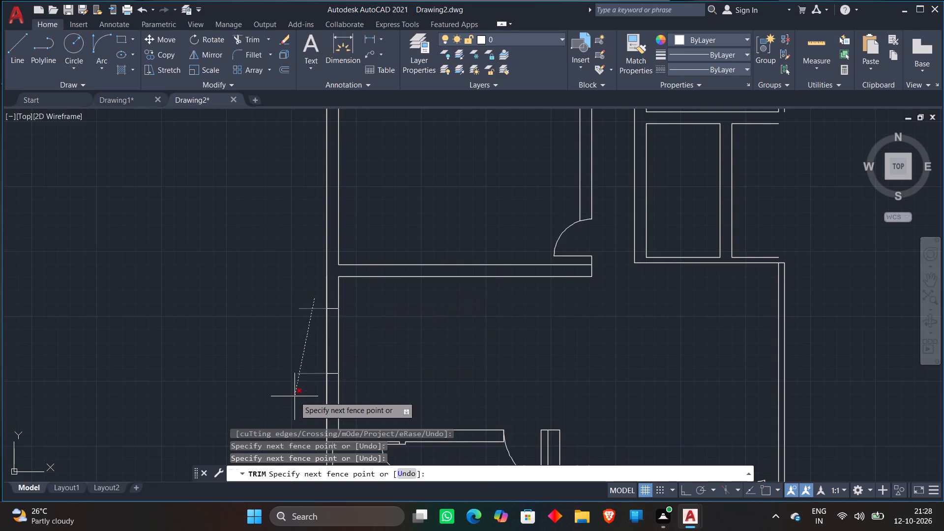
left_click(295, 396)
key("Escape")
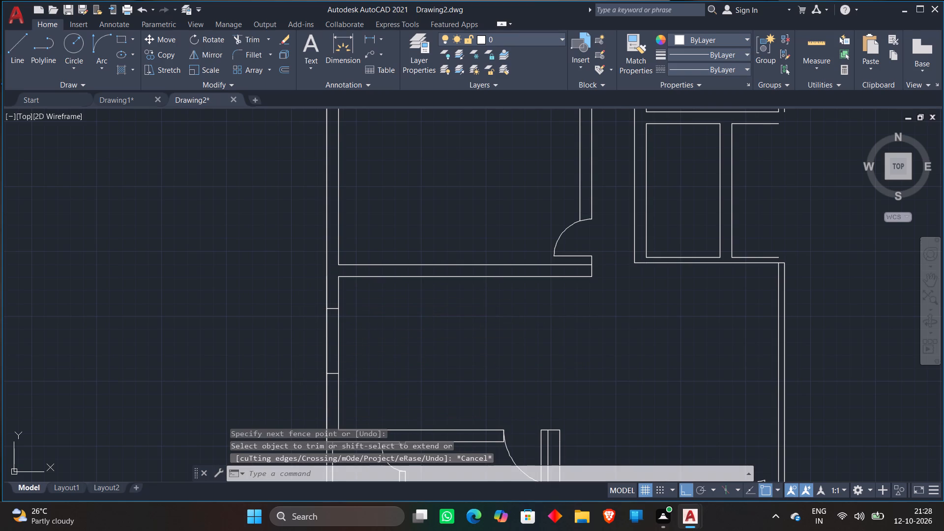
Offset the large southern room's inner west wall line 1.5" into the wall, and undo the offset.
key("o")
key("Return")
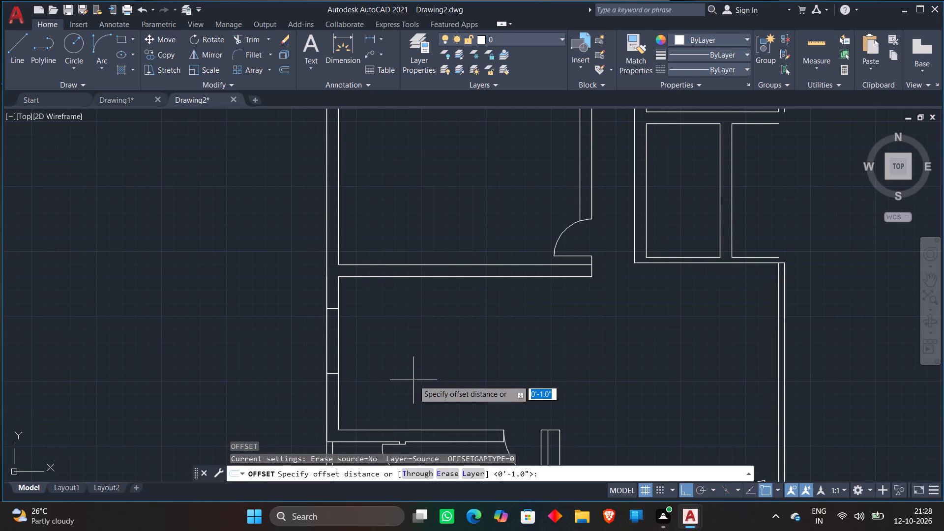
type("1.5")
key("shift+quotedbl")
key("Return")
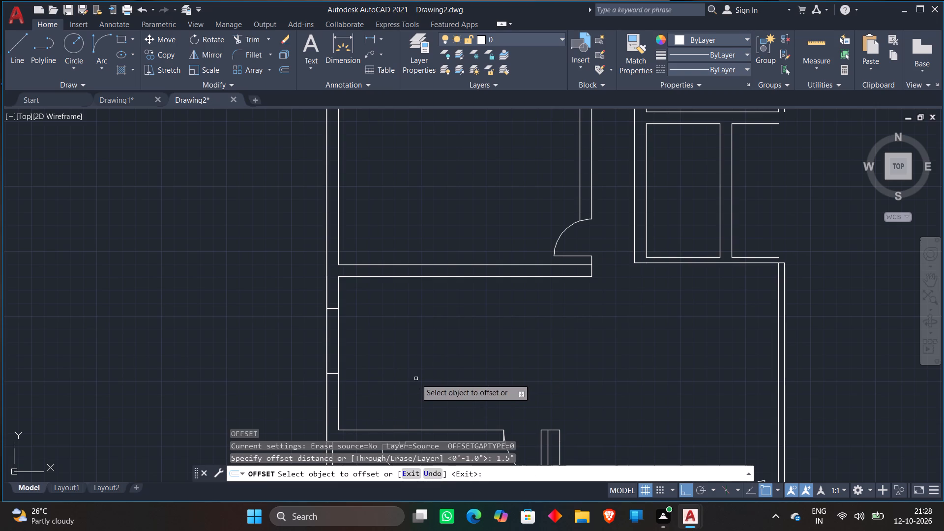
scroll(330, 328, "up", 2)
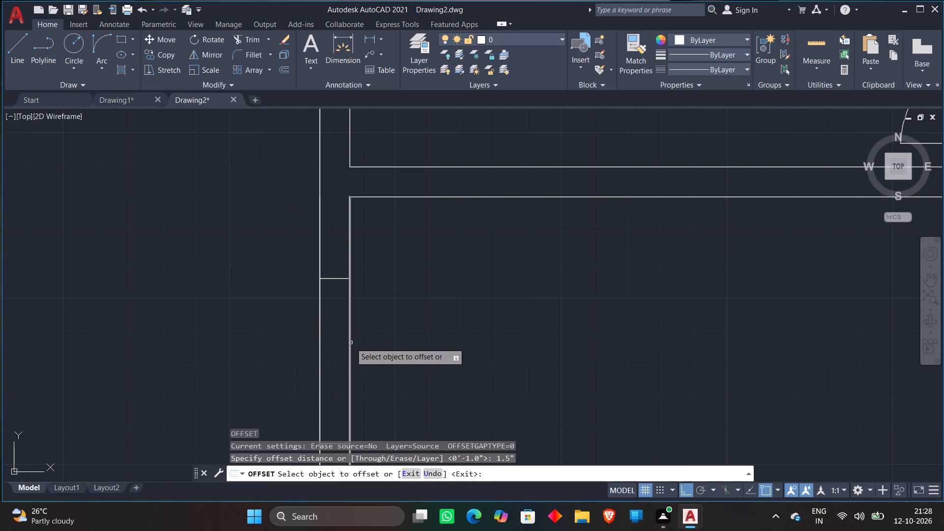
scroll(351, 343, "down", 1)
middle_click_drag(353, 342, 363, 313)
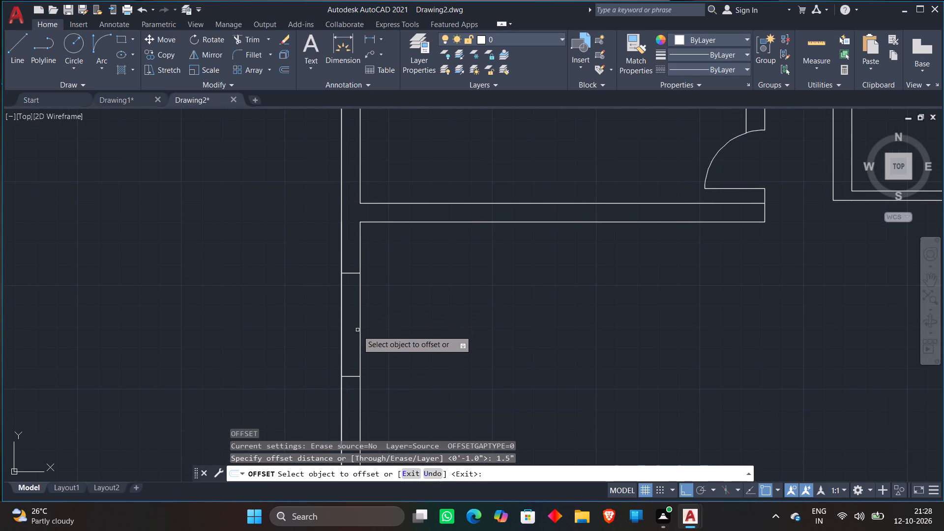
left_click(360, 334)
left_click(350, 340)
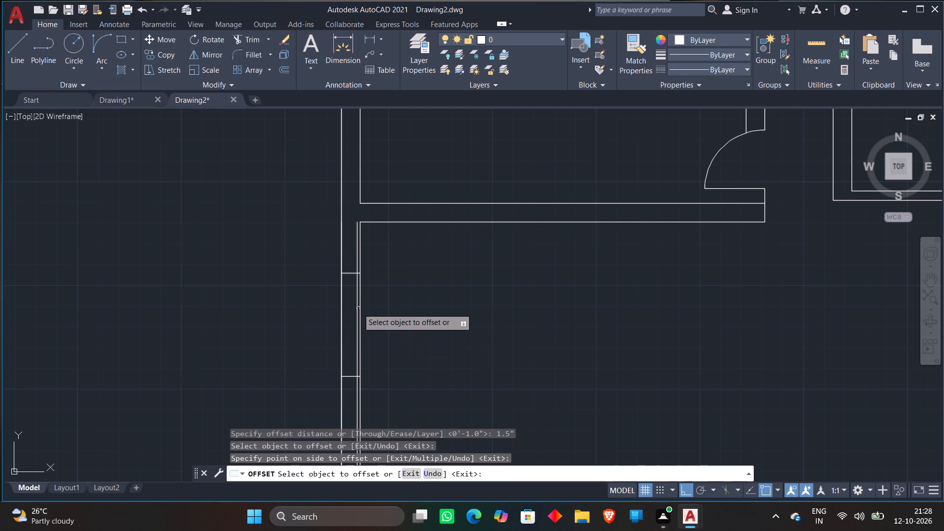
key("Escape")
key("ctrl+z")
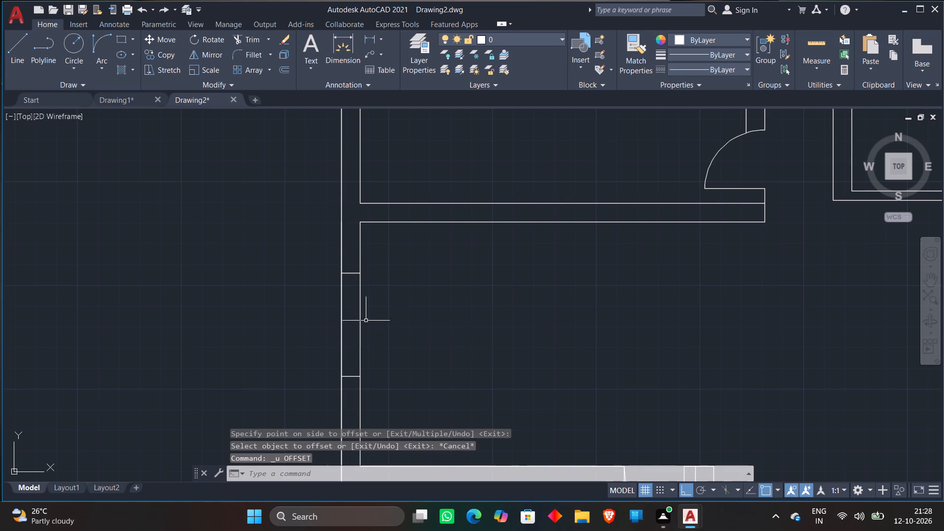
Draw a short horizontal line across the west wall of the room directly north of the large southern room.
scroll(415, 319, "down", 2)
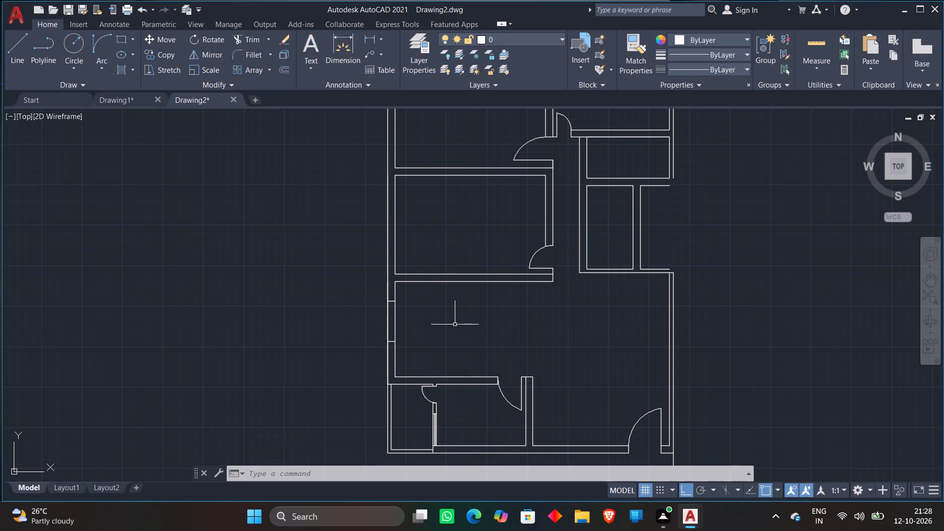
middle_click_drag(415, 223, 426, 333)
scroll(421, 302, "up", 1)
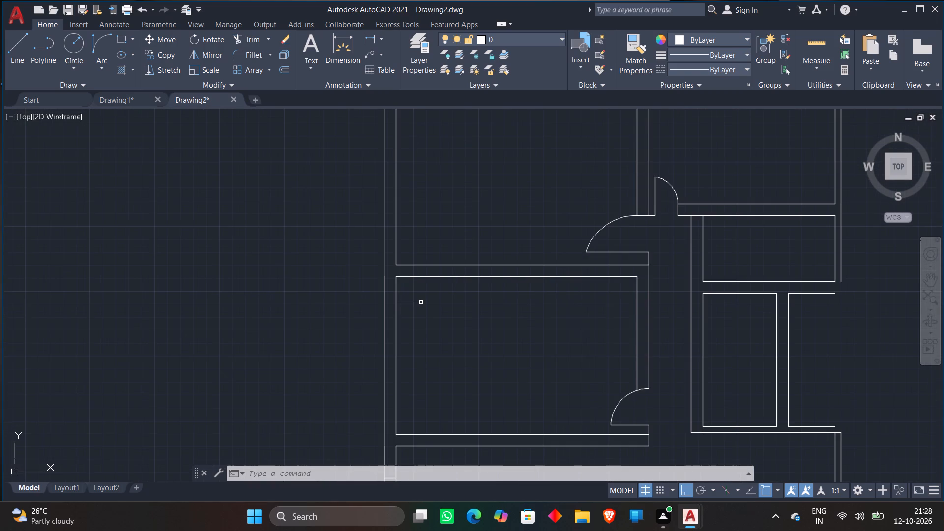
key("l")
key("Return")
left_click(370, 339)
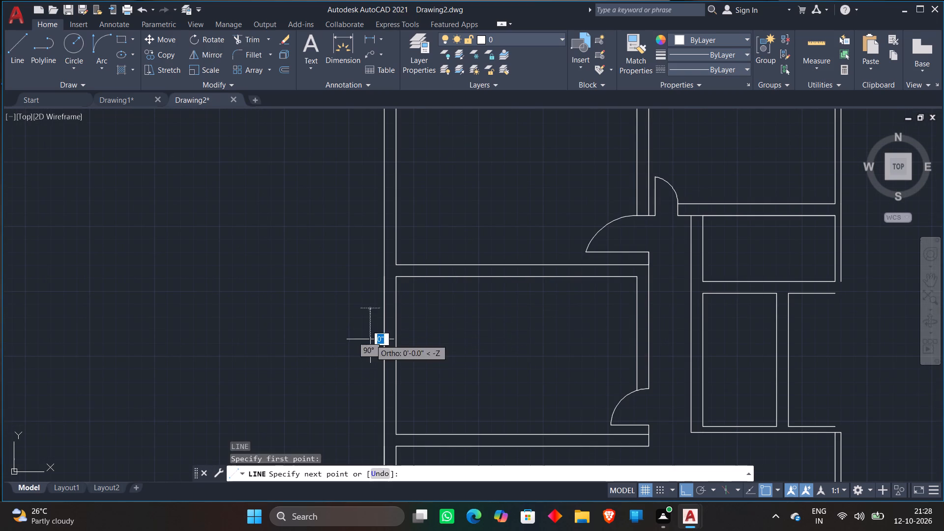
left_click(371, 339)
left_click(413, 329)
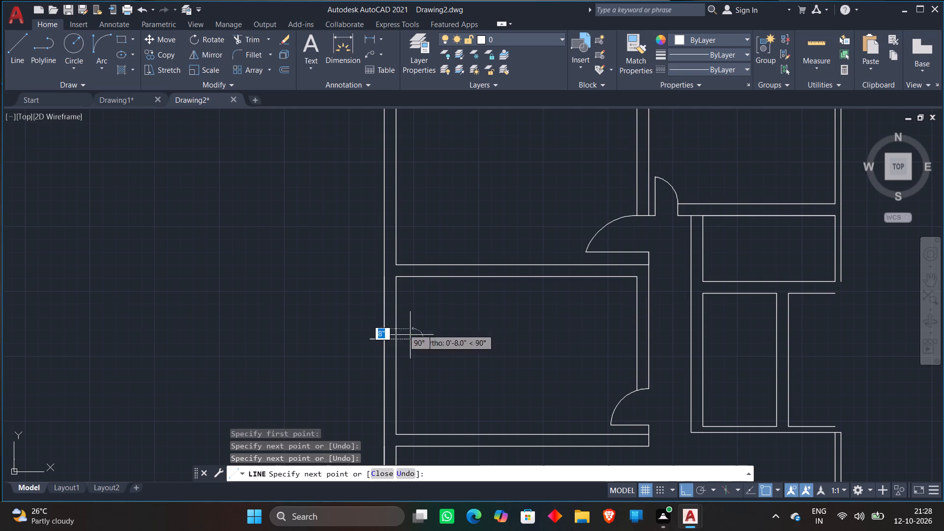
key("Escape")
key("grave")
key("Escape")
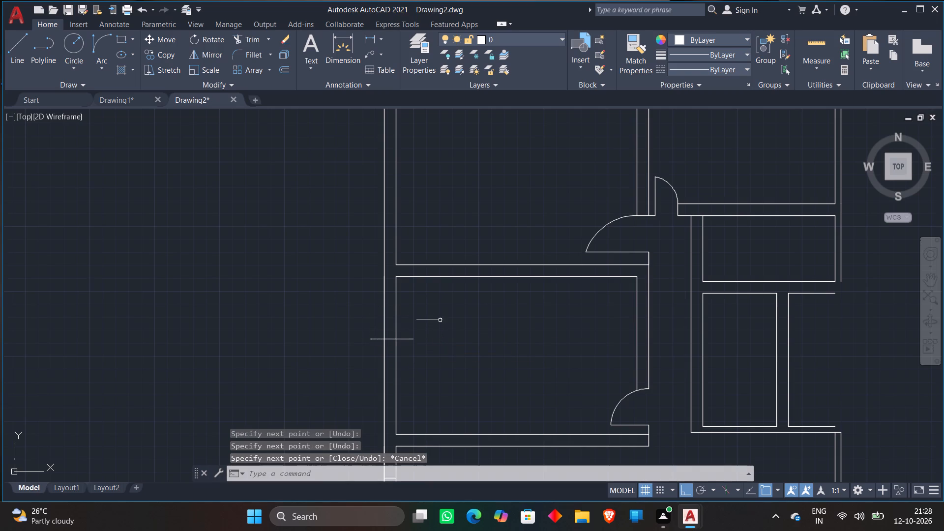
Draw a second short horizontal line across the same west wall, south of the first one.
key("space")
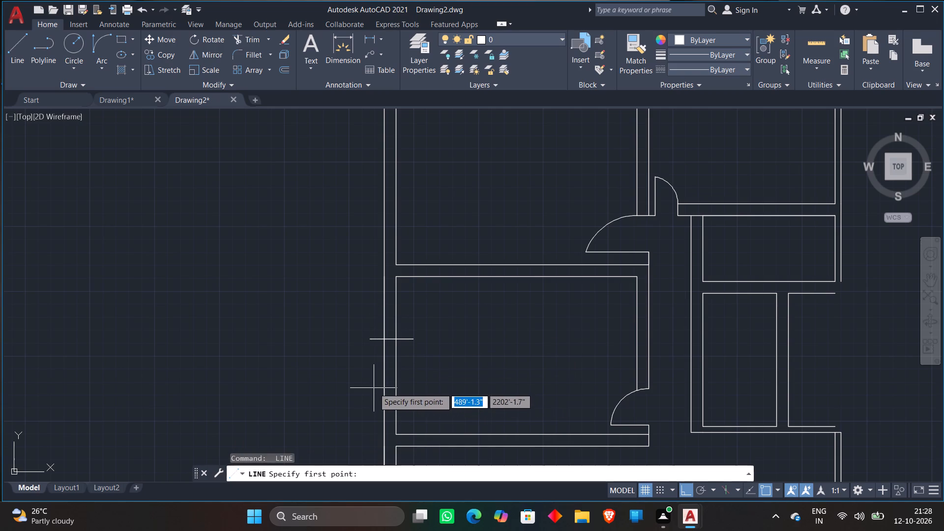
left_click(374, 388)
left_click(405, 387)
key("Escape")
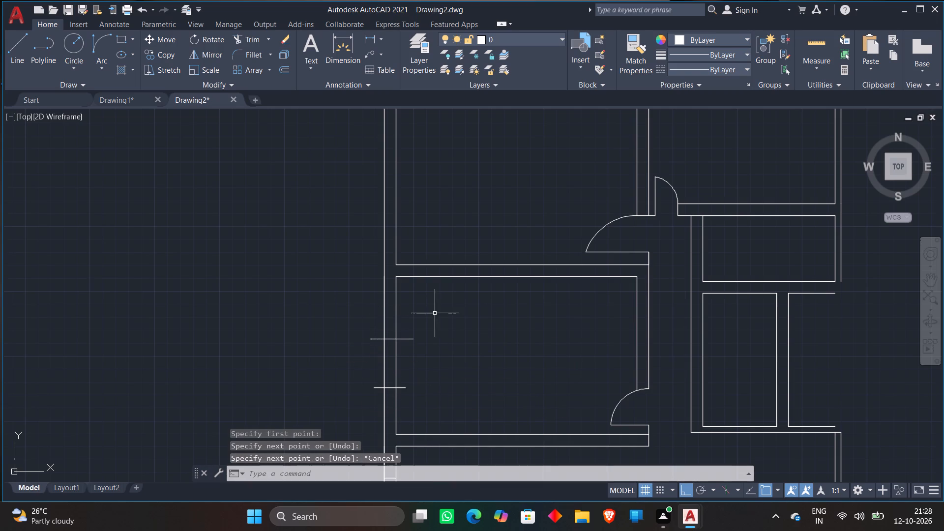
Draw two horizontal lines, one south of the other, across the west wall of the room just south of the small north-western room.
scroll(443, 404, "down", 1)
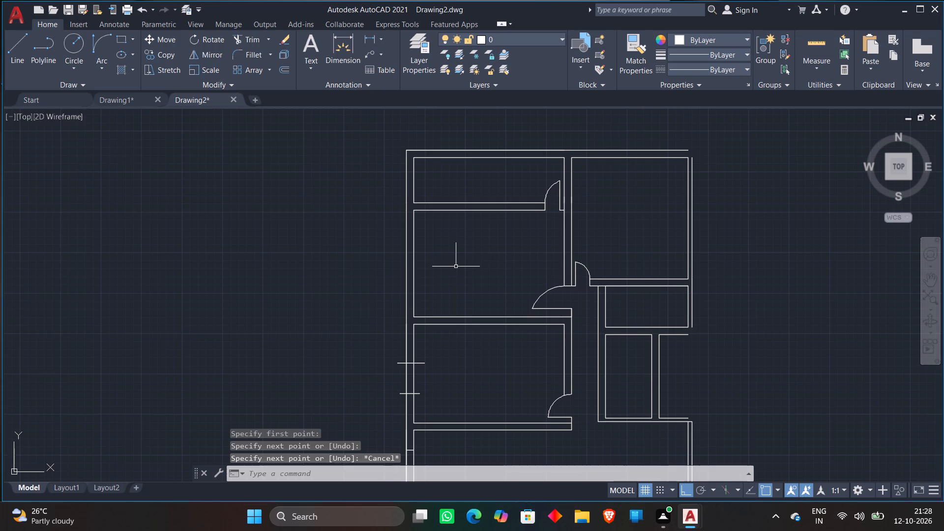
middle_click_drag(456, 266, 455, 371)
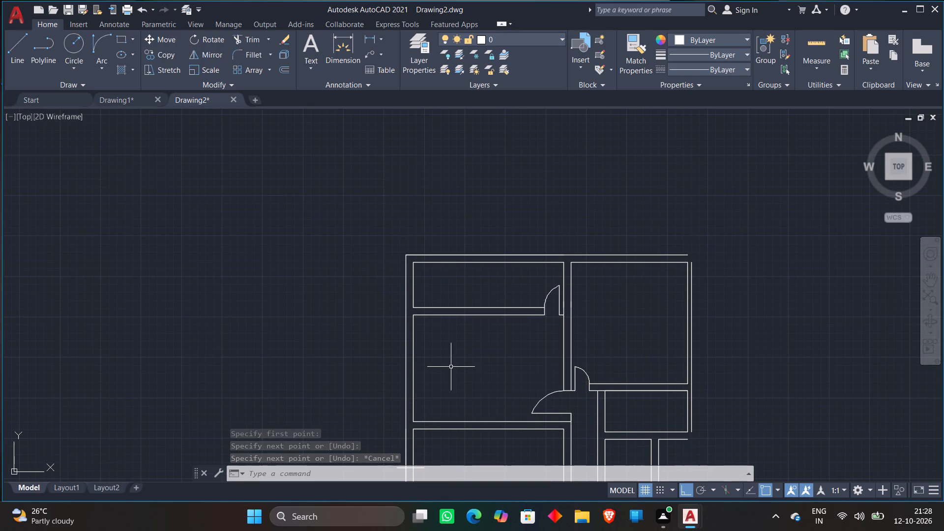
key("space")
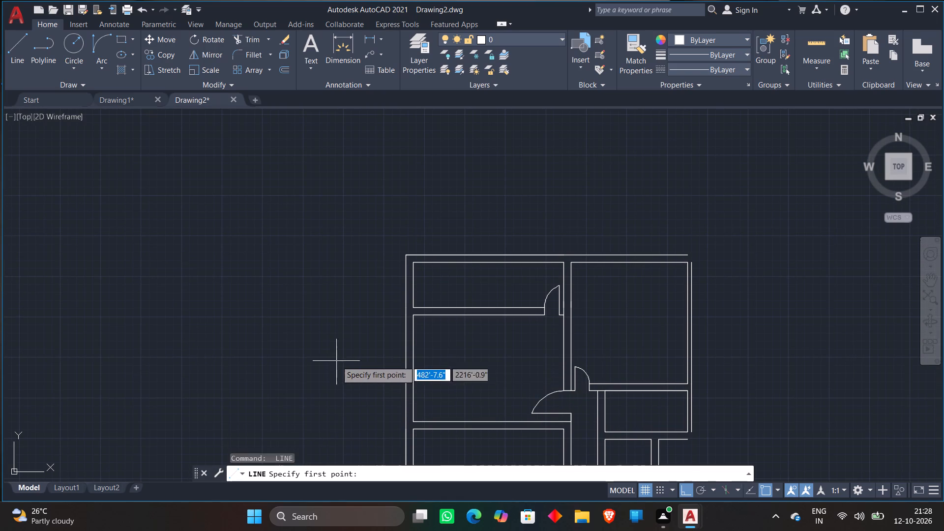
left_click(383, 359)
left_click(451, 354)
key("Escape")
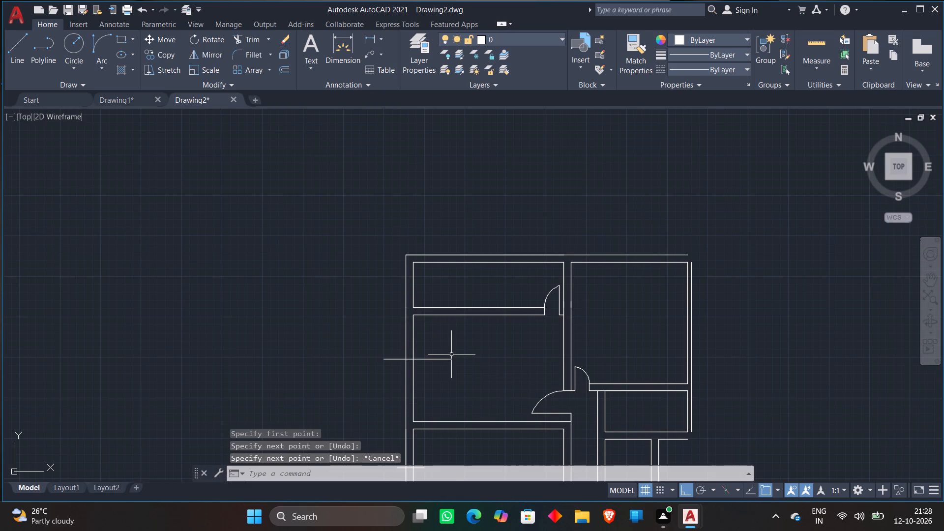
key("space")
left_click(391, 395)
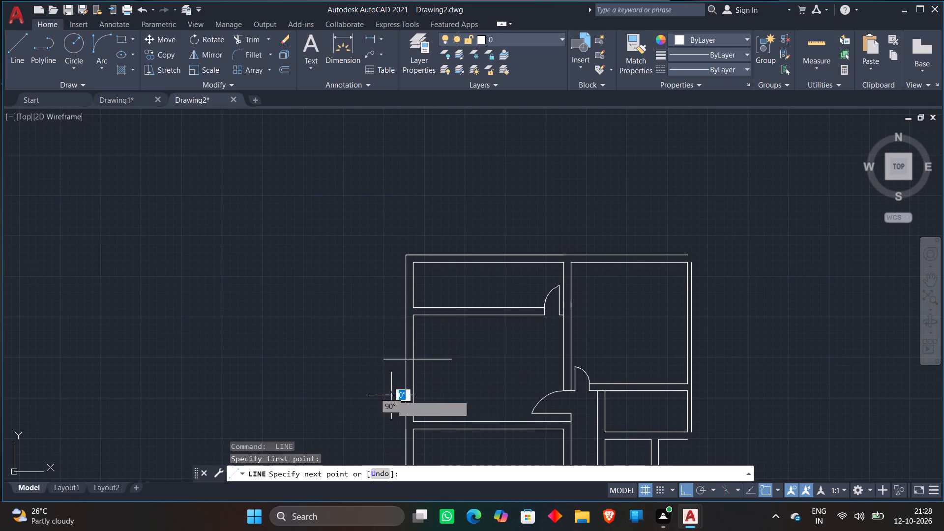
left_click(465, 393)
key("Escape")
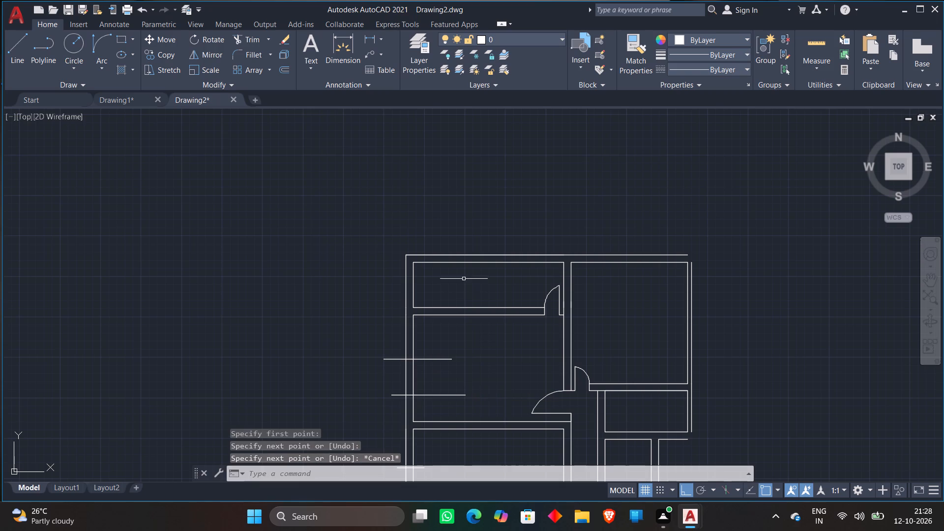
Offset the small north-western room's inner west and inner north wall lines 4.5" outward into the walls.
scroll(462, 271, "up", 1)
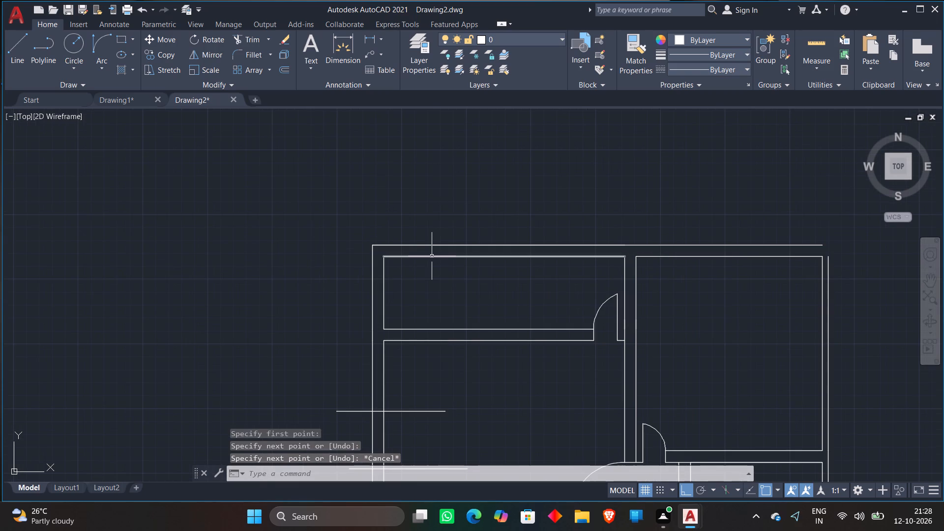
scroll(432, 256, "up", 1)
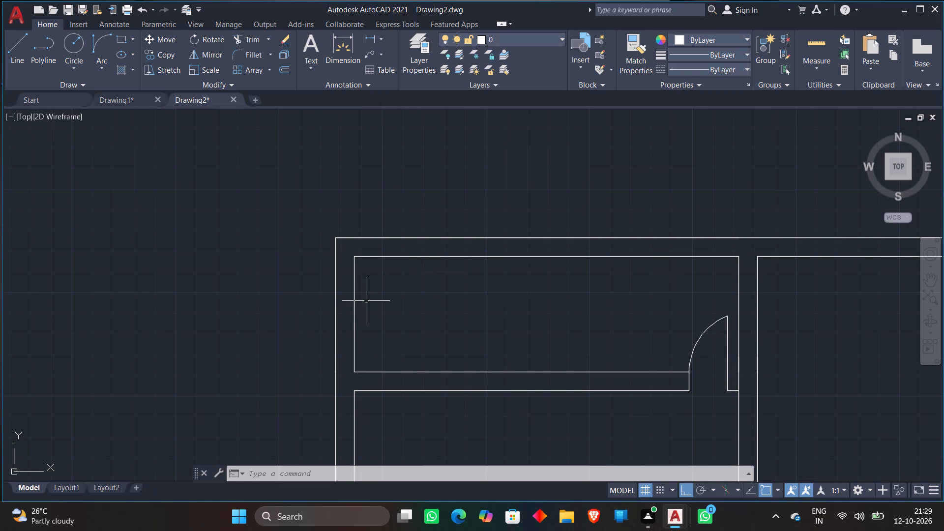
key("o")
key("Return")
type("4.5\"")
key("Return")
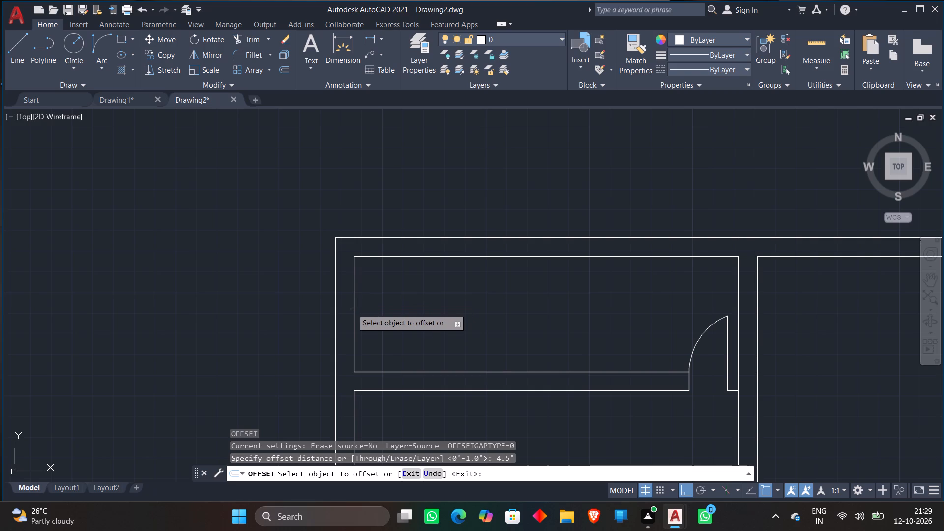
left_click(354, 310)
left_click(338, 315)
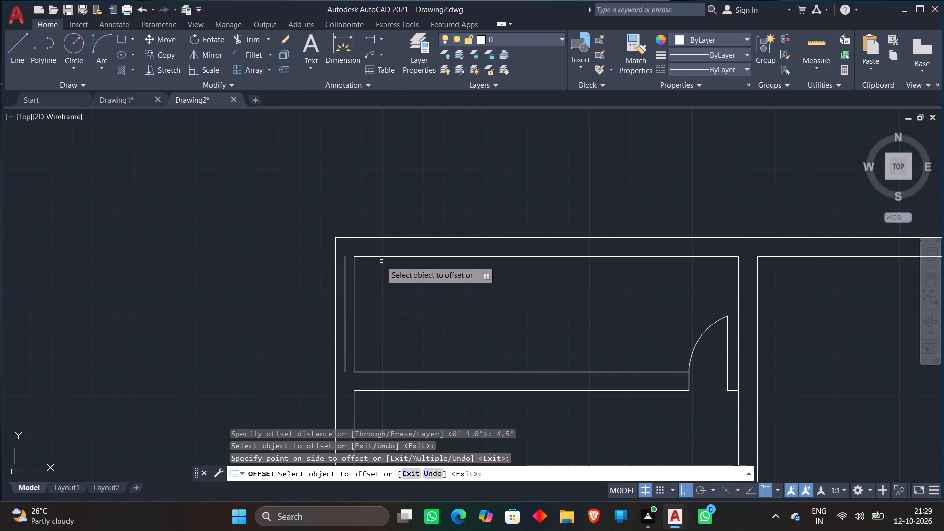
left_click(384, 256)
left_click(386, 246)
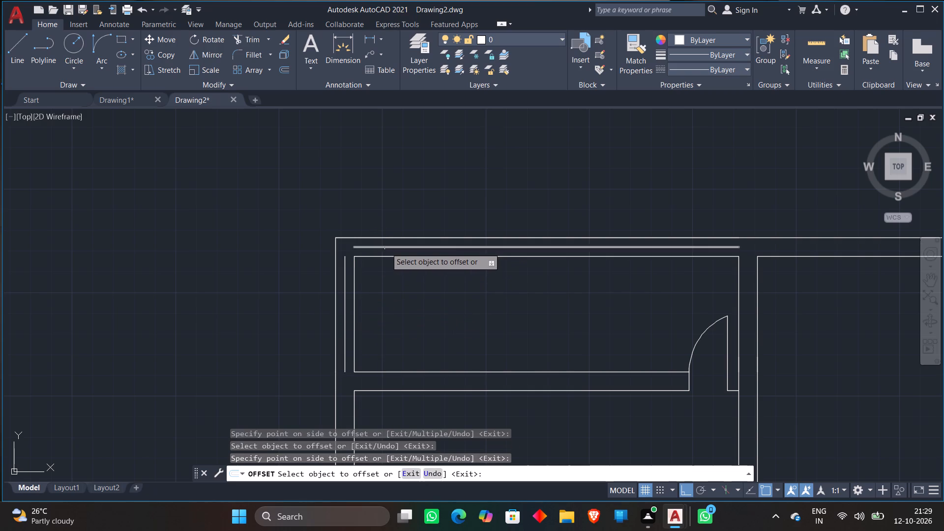
key("Escape")
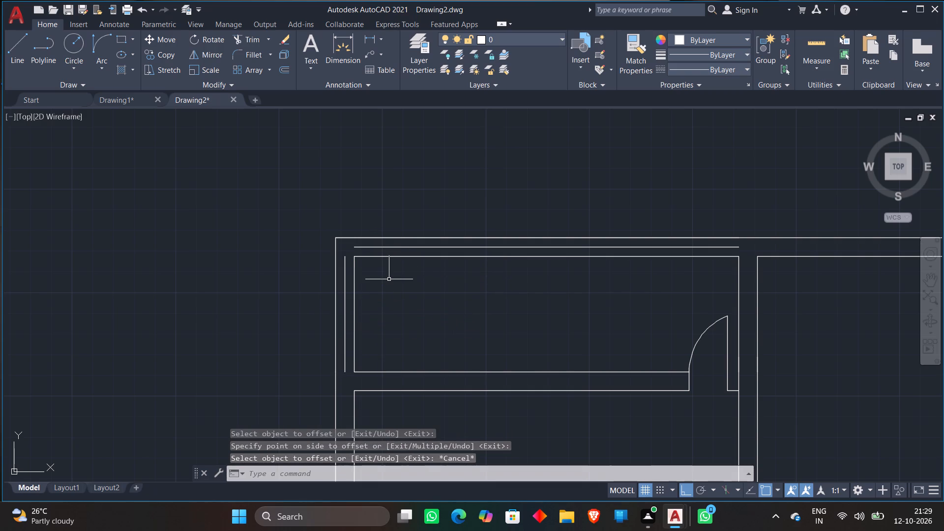
Extend the two offset lines, the south partition's southern line and the east wall line to the adjoining walls around the small north-western room.
type("EX")
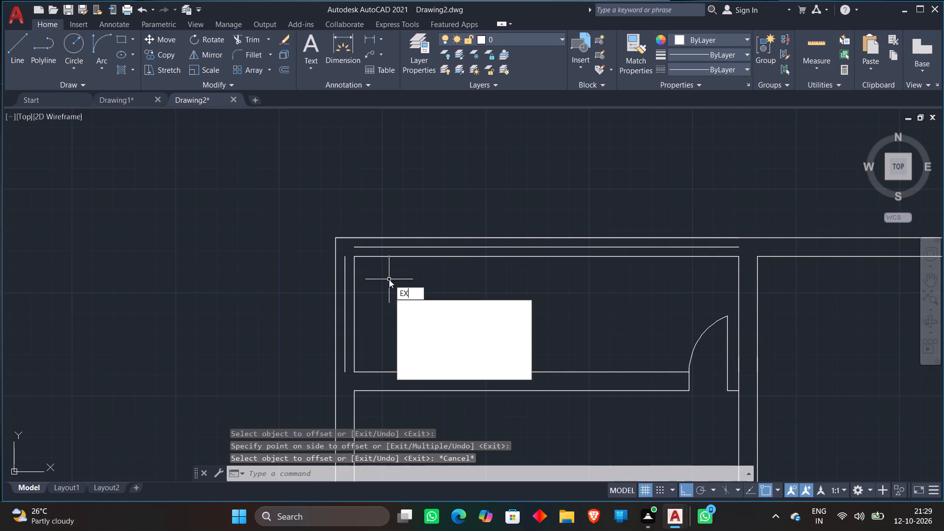
key("space")
left_click(366, 390)
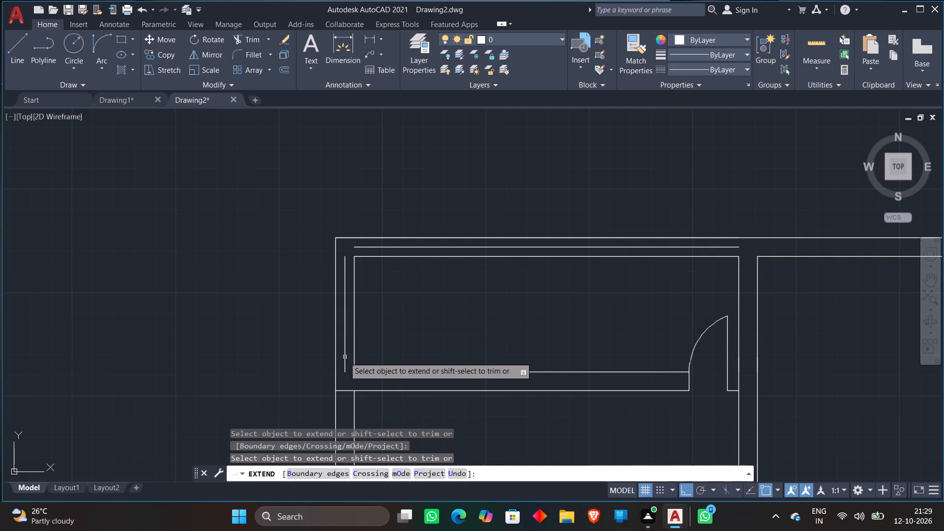
left_click(344, 357)
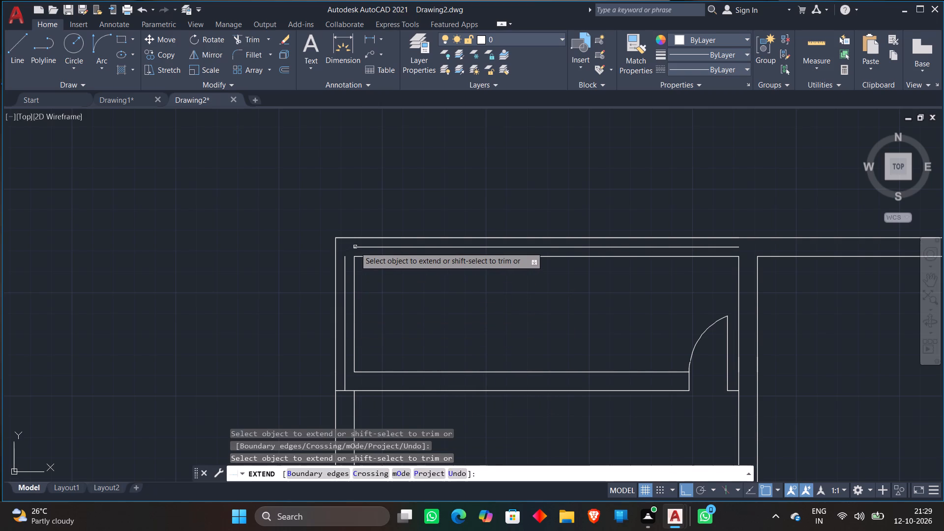
left_click(358, 247)
left_click(346, 256)
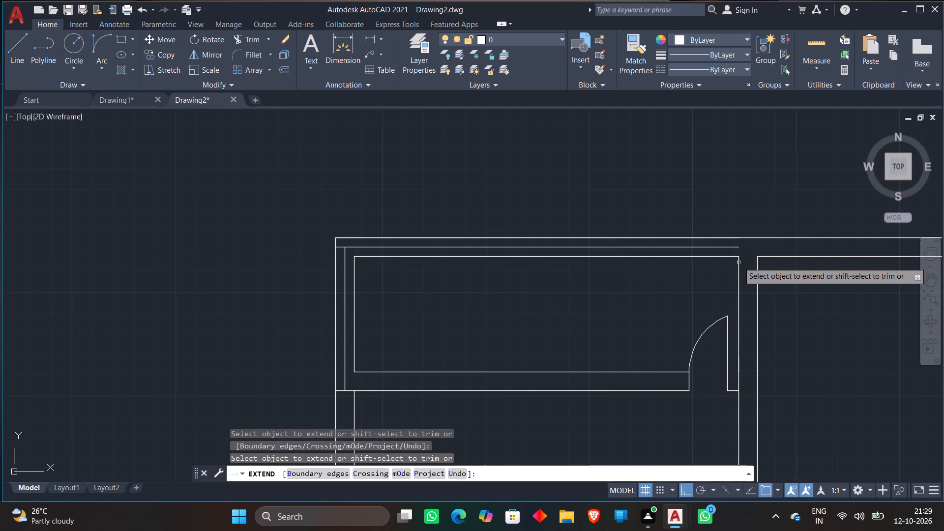
left_click(739, 263)
left_click(739, 259)
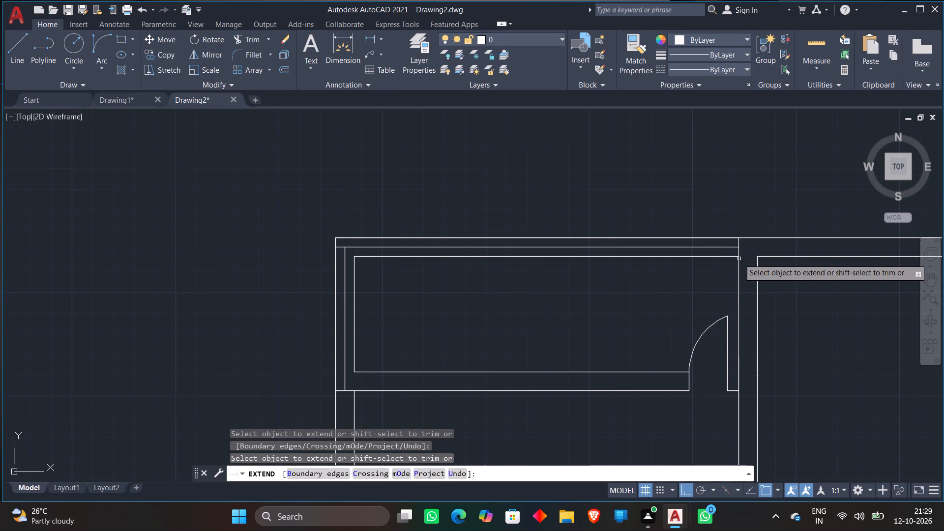
key("Escape")
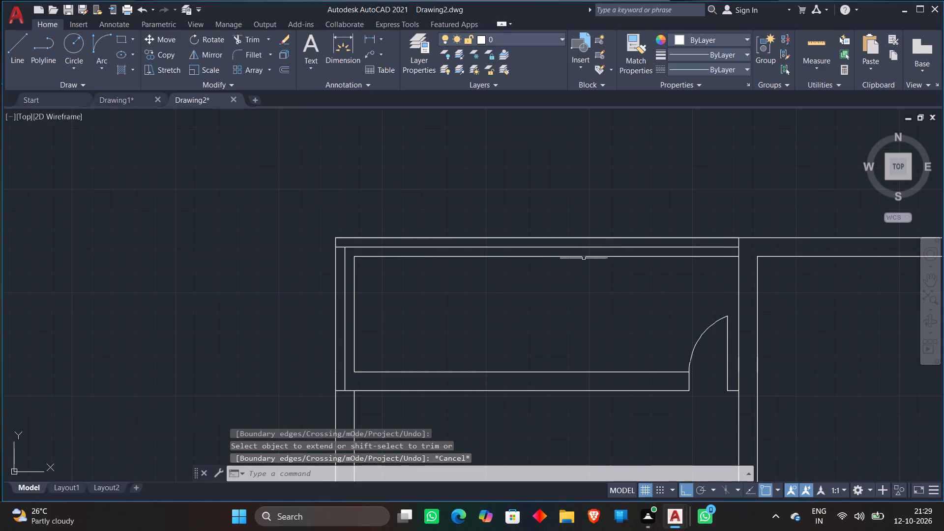
Delete the small north-western room's original inner north and inner west wall lines.
left_click(584, 257)
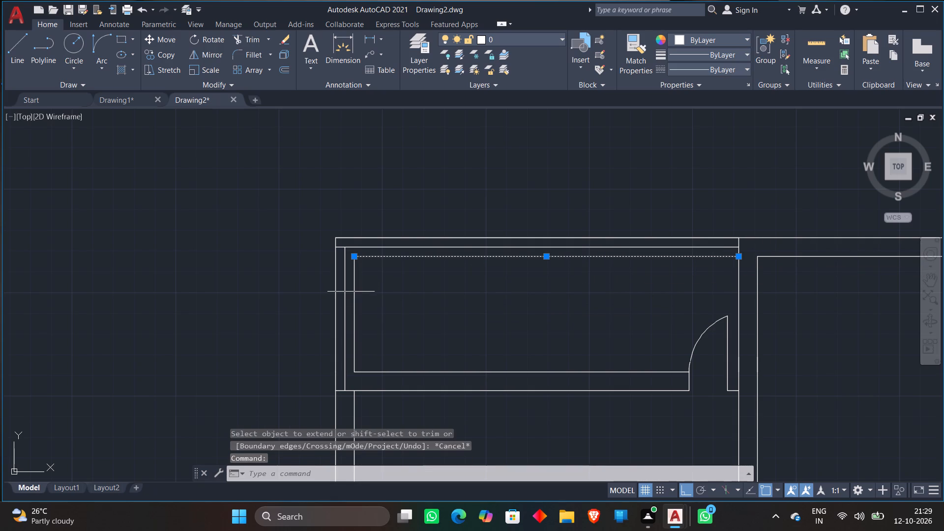
left_click(351, 292)
left_click(354, 323)
left_click(355, 323)
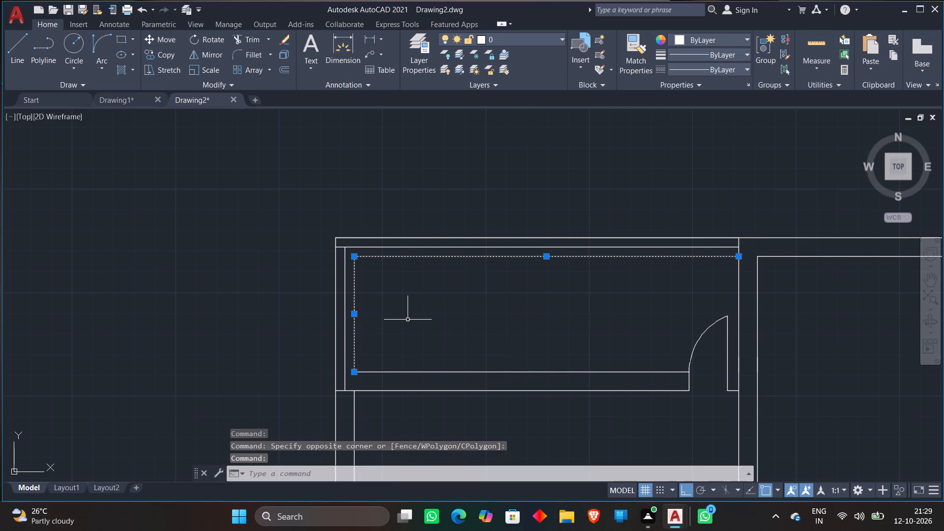
key("Delete")
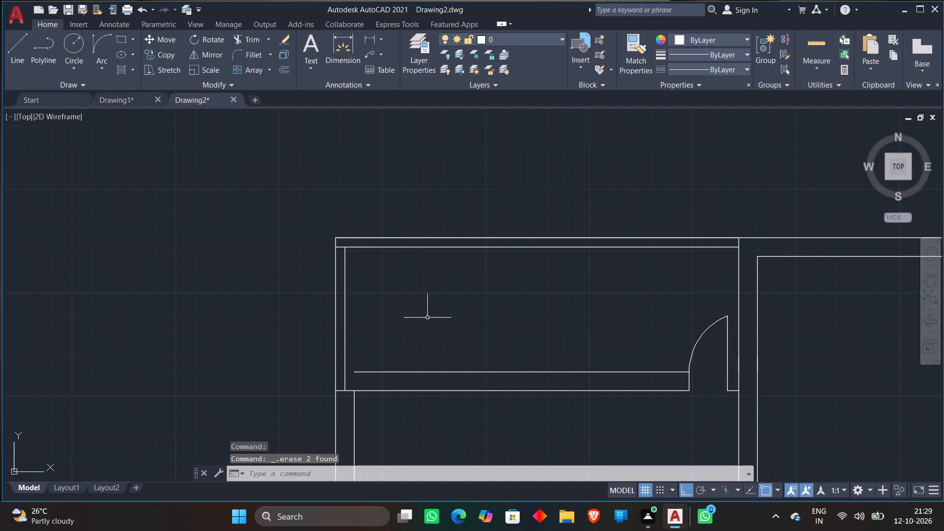
Offset the northern line of the small room's south partition 4.5" to the north and 4.5" to the south.
key("o")
key("Return")
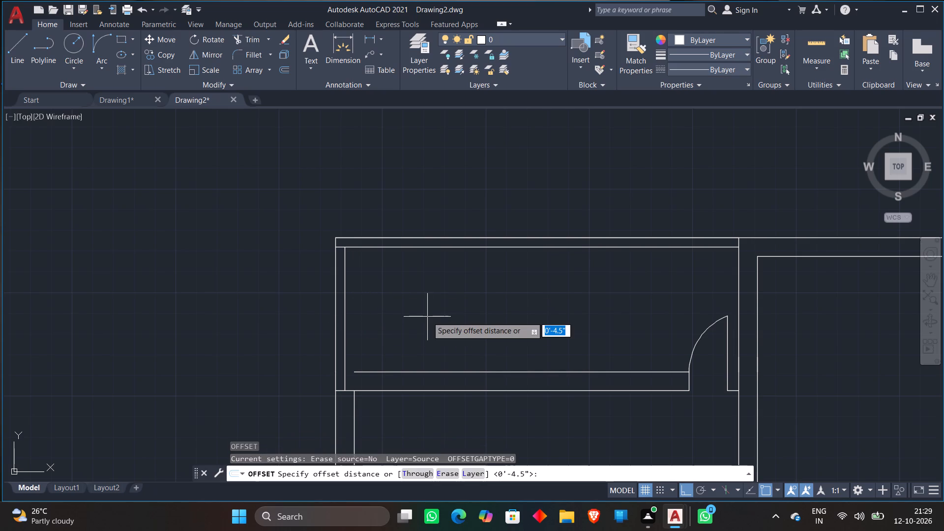
type("4.5\"")
key("Return")
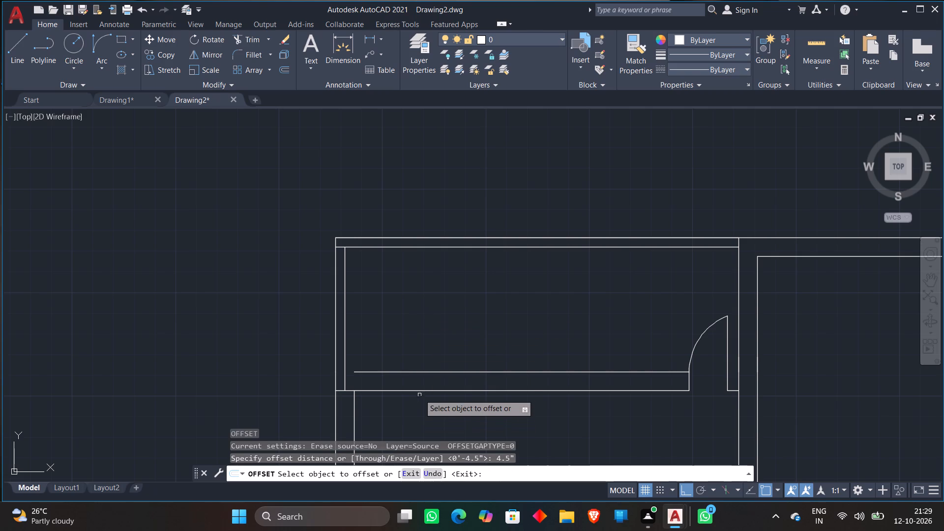
left_click(428, 371)
left_click(426, 377)
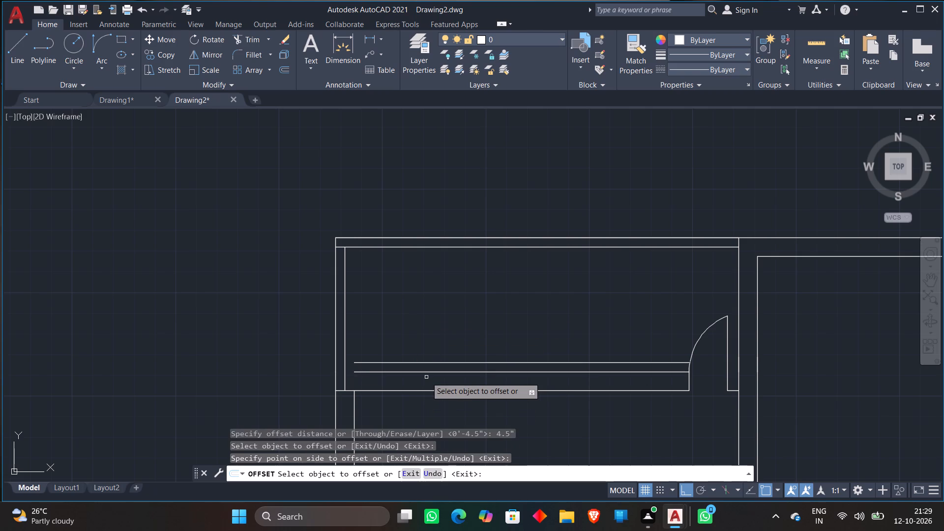
left_click(428, 372)
left_click(414, 439)
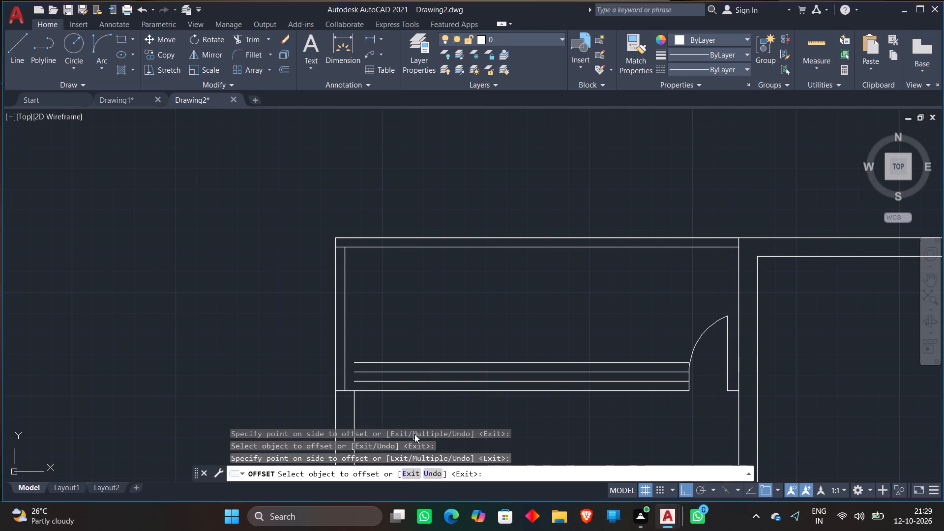
key("Escape")
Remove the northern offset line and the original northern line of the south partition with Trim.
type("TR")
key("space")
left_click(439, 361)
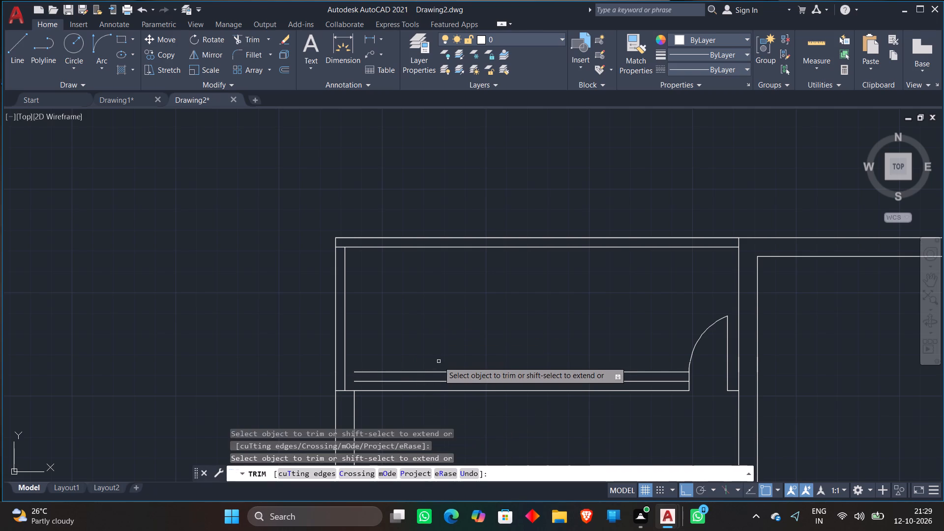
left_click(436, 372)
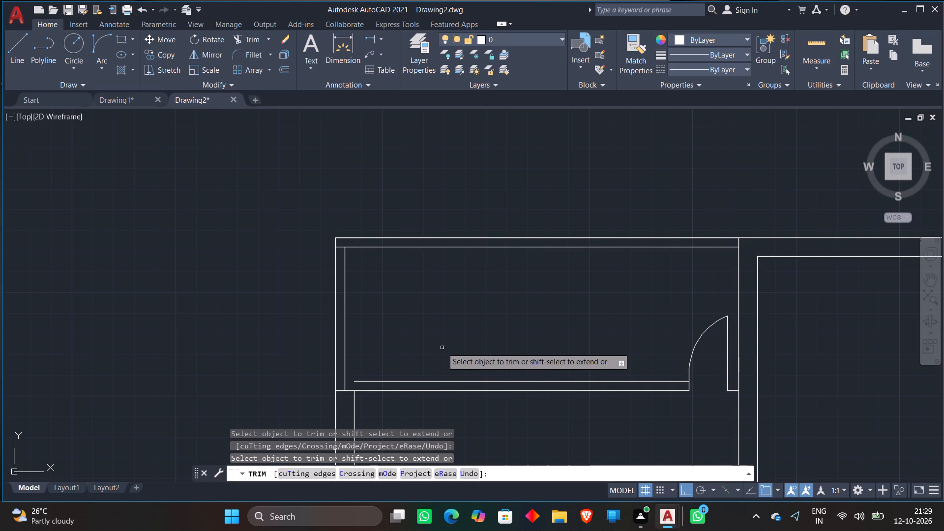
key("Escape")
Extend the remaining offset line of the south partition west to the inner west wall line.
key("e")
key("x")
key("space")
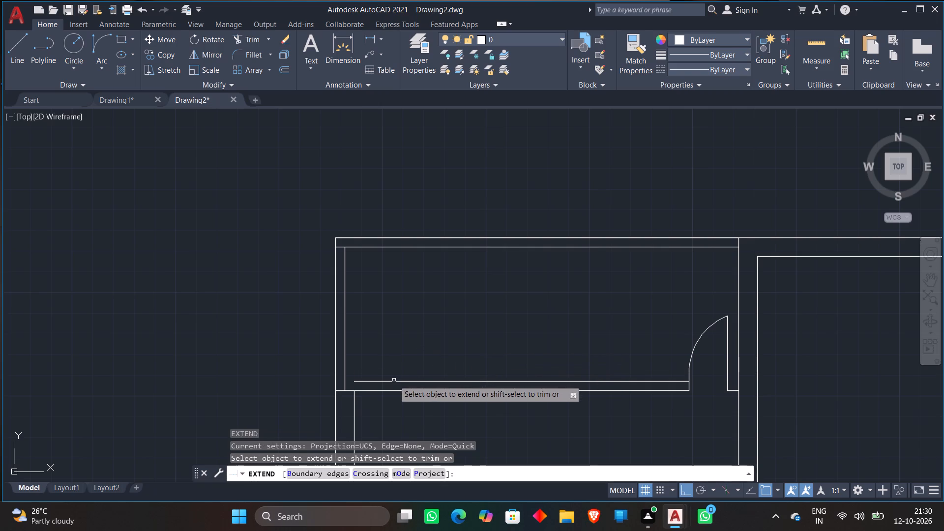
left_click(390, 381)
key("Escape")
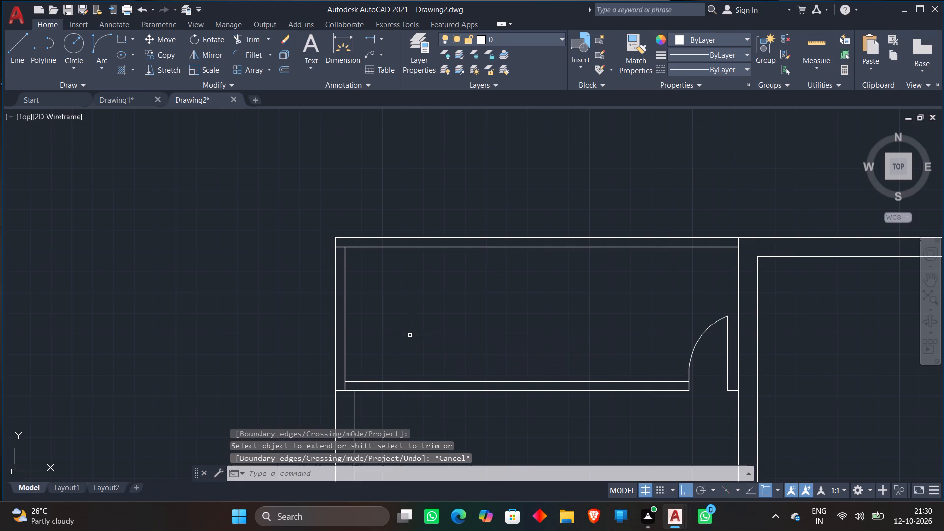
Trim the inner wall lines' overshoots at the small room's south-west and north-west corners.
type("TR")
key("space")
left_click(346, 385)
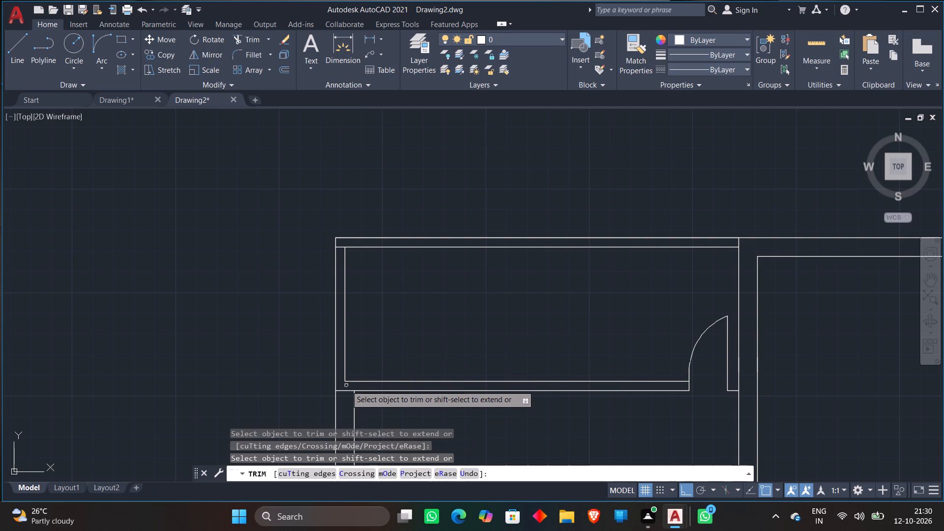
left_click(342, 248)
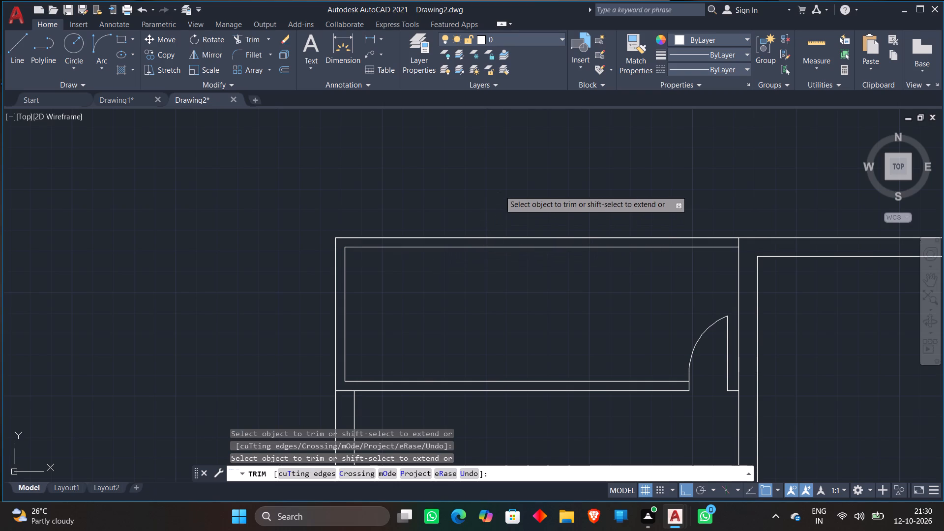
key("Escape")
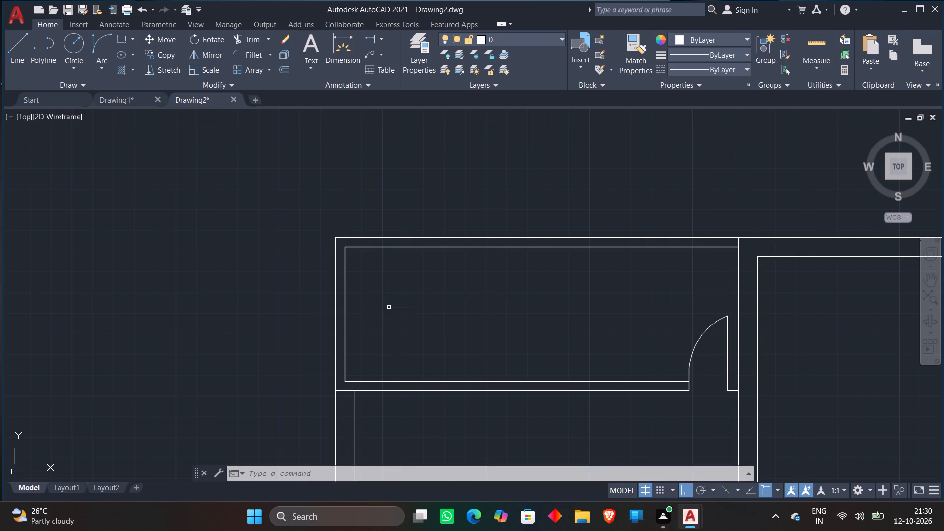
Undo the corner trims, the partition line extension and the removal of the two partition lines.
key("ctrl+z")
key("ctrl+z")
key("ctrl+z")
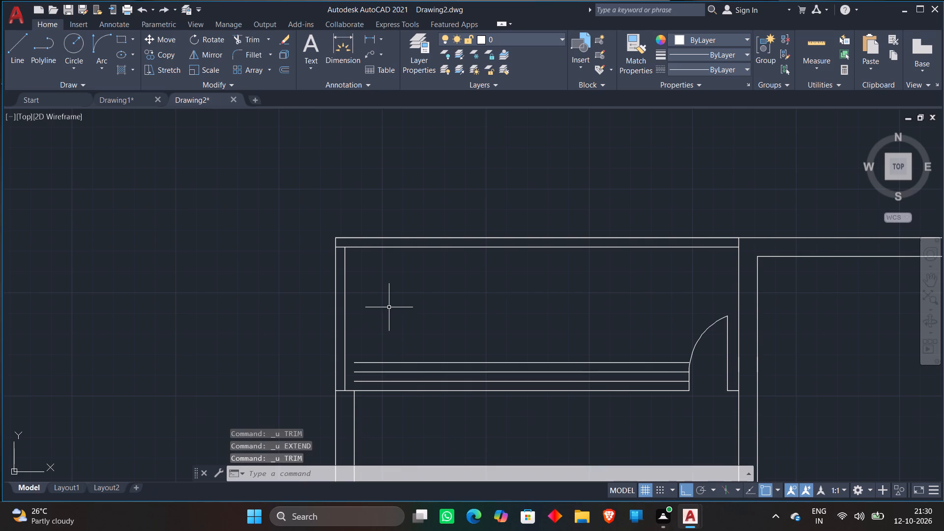
Undo the offset of the south partition's lines in the small north-western room.
key("ctrl+z")
Extend the south partition's northern line west to the outer line of the west wall.
type("EX")
key("space")
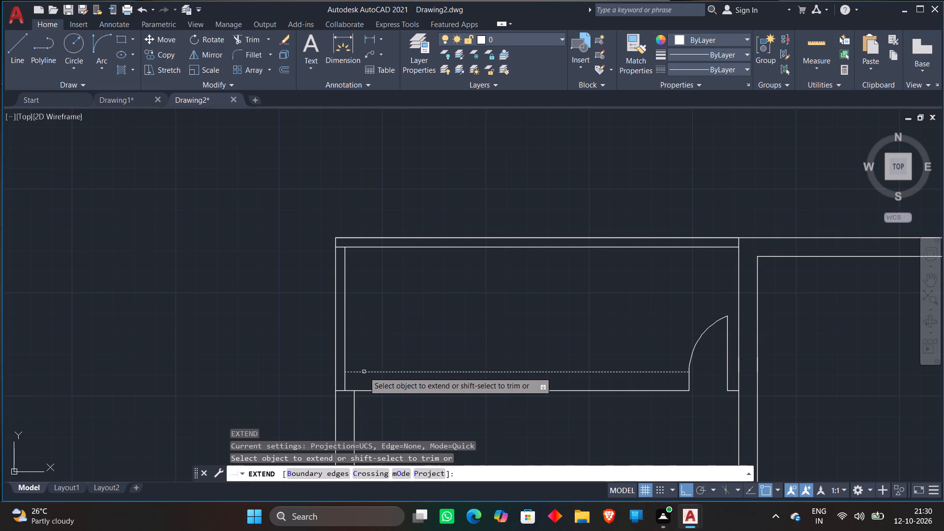
left_click(364, 372)
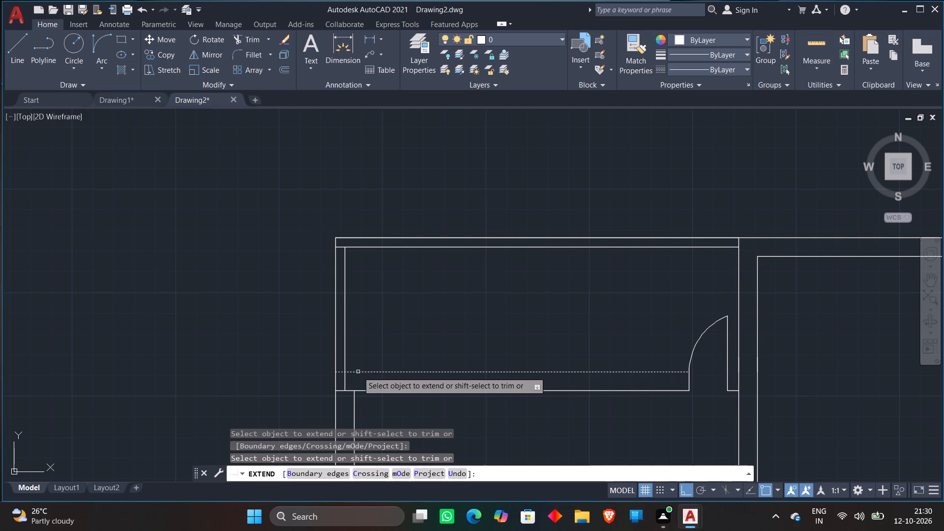
left_click(358, 372)
Trim the inner west wall line, the partition's southern line and the inner north wall line at the small room's western corners.
type("TR")
key("space")
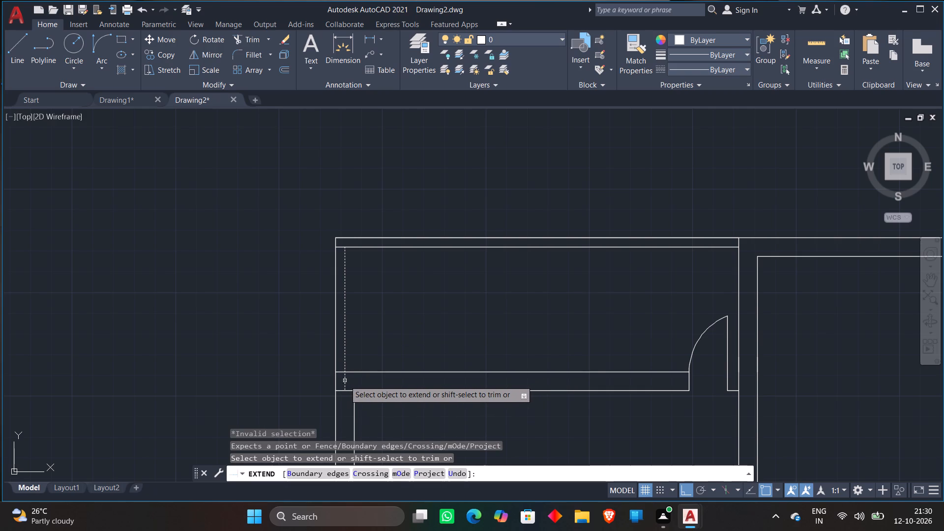
left_click(345, 381)
key("Escape")
type("TR")
key("space")
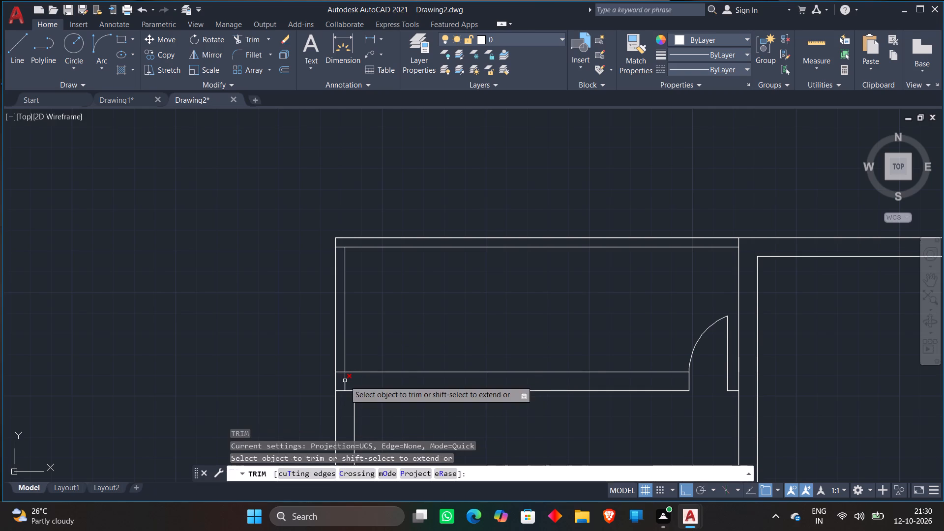
left_click(345, 381)
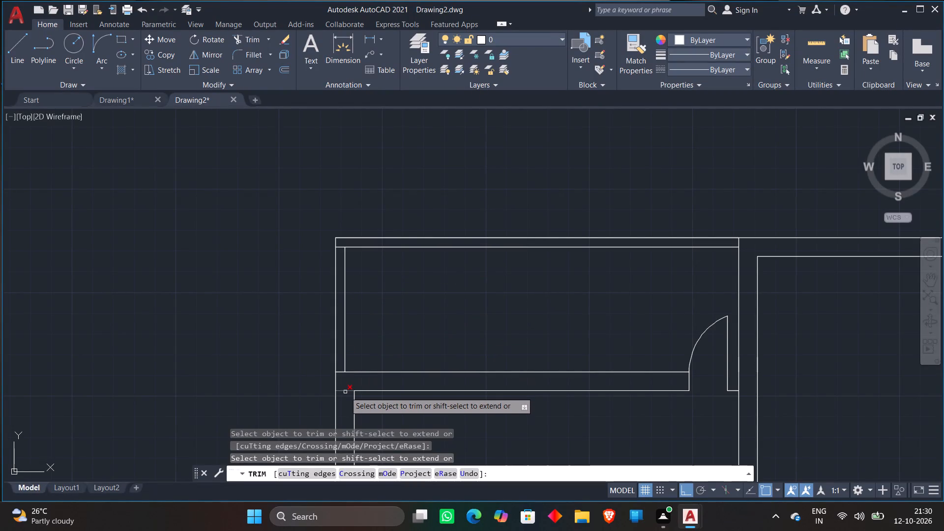
left_click(345, 392)
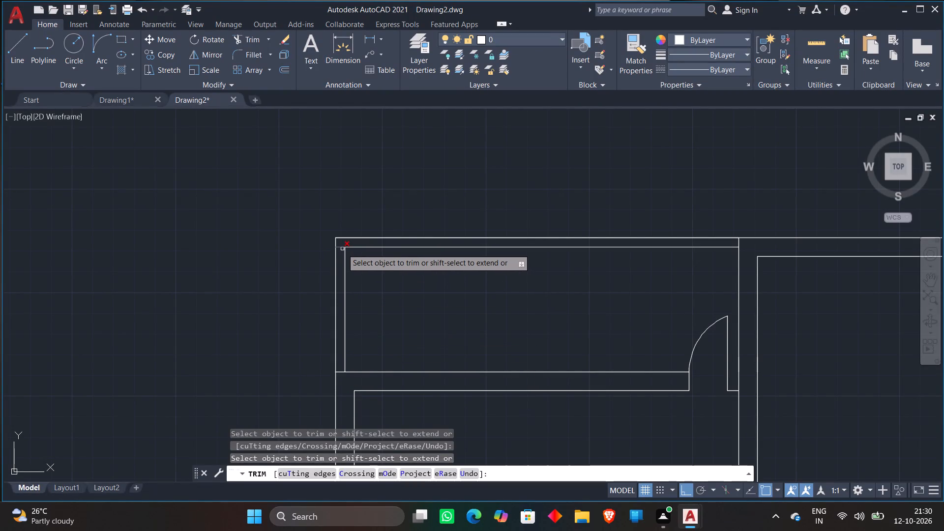
left_click(342, 249)
key("Escape")
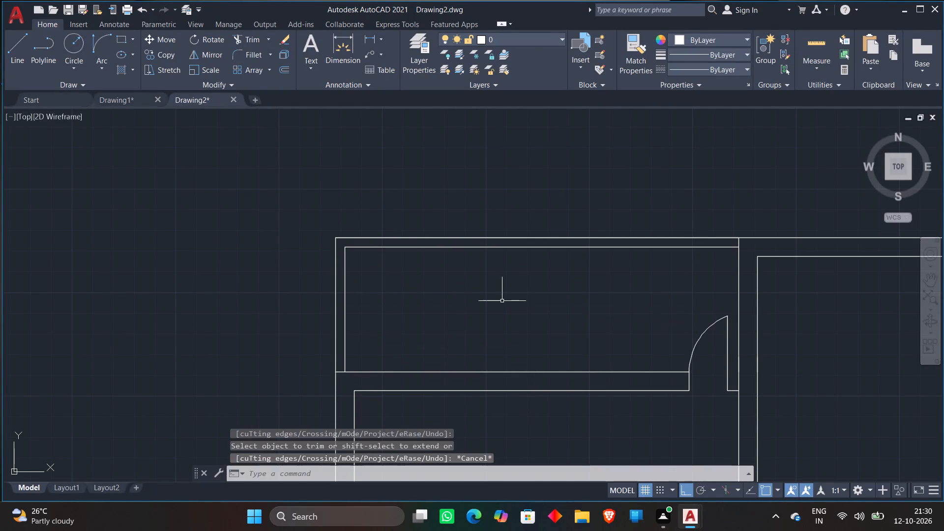
Draw two short north-south lines across the north wall of the north-eastern room to mark a window opening.
scroll(502, 300, "down", 2)
middle_click_drag(506, 352, 464, 333)
scroll(487, 339, "down", 1)
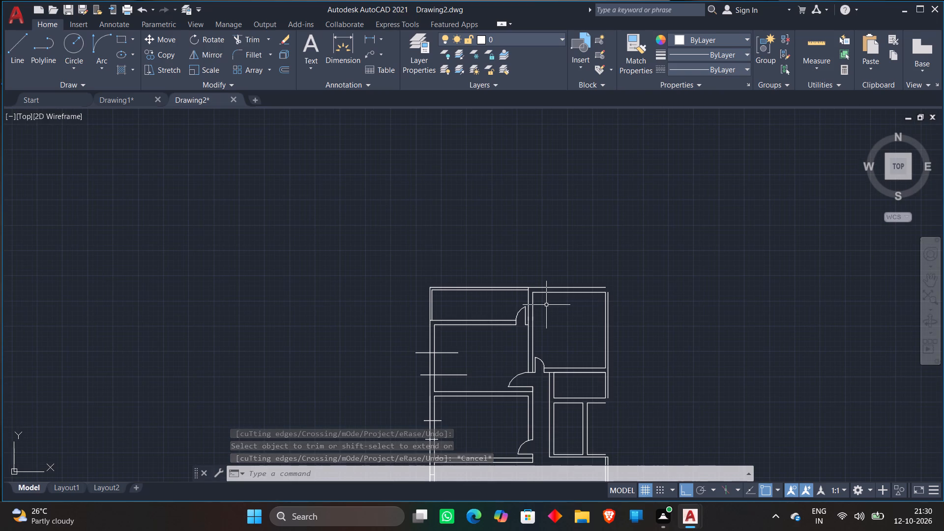
scroll(560, 283, "up", 1)
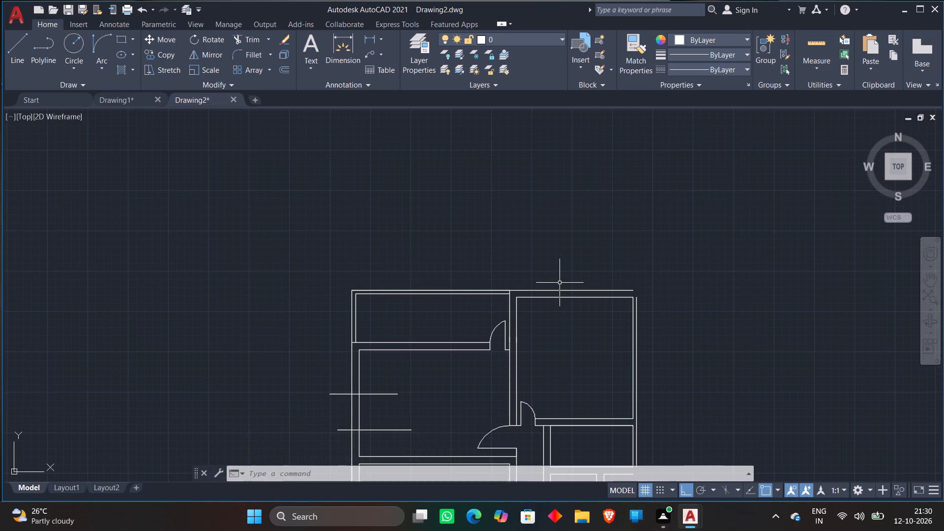
key("l")
key("Return")
scroll(560, 283, "up", 1)
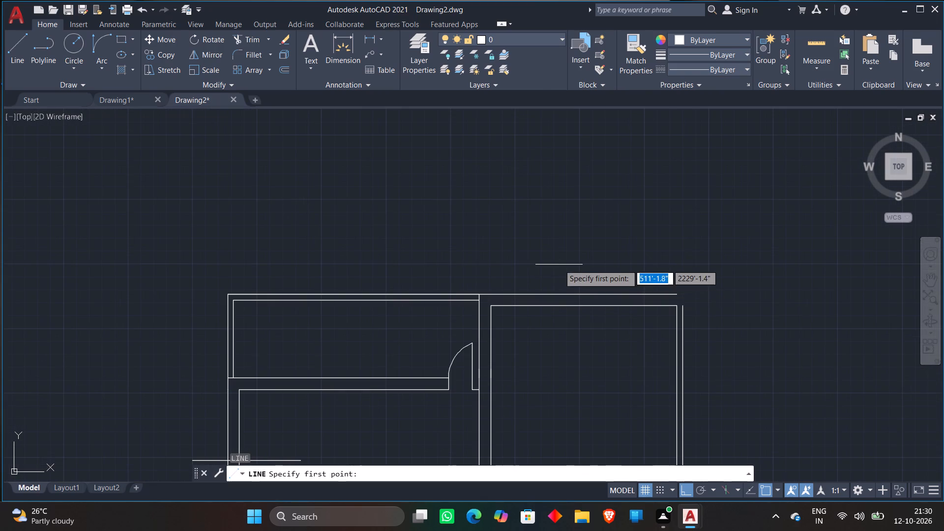
left_click(554, 274)
left_click(553, 314)
key("Escape")
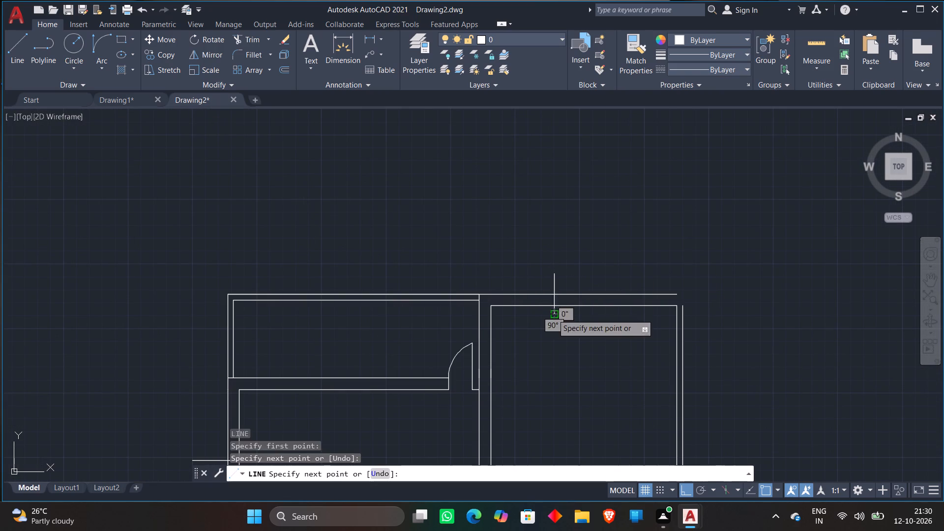
key("space")
left_click(618, 274)
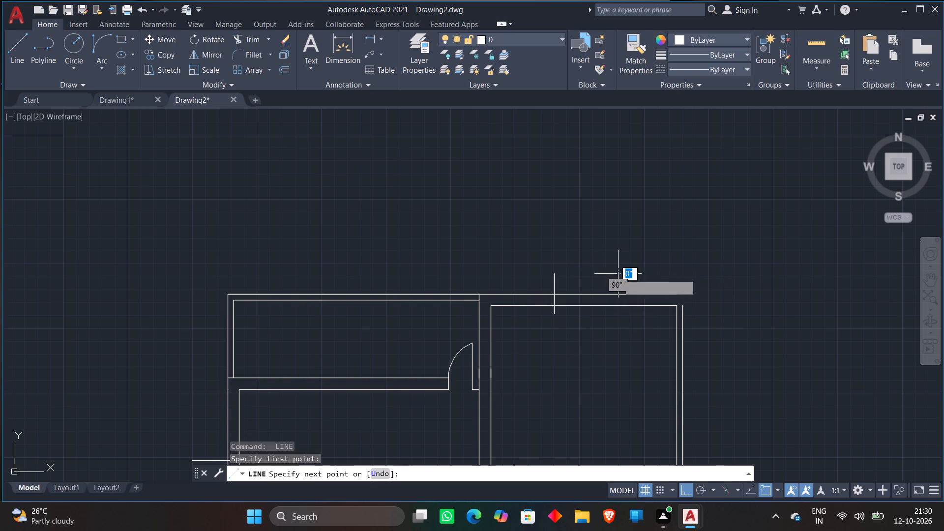
left_click(614, 316)
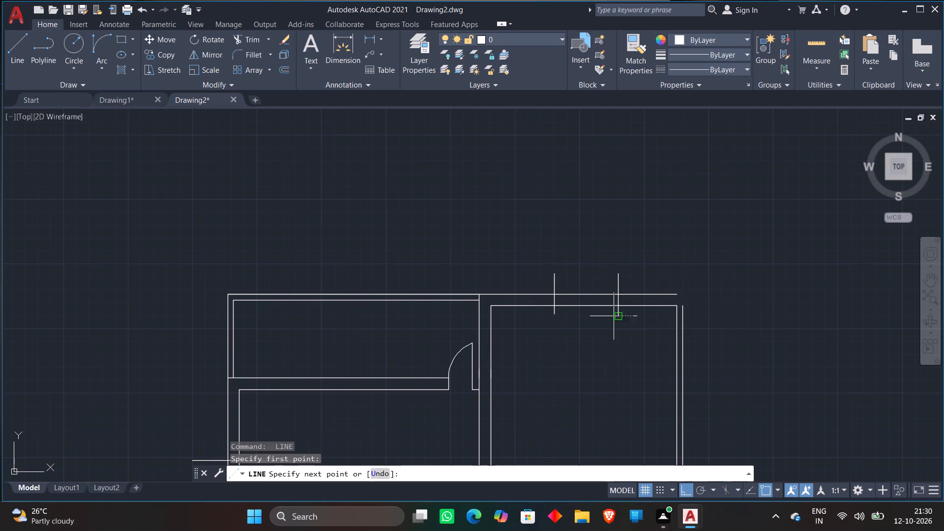
key("Escape")
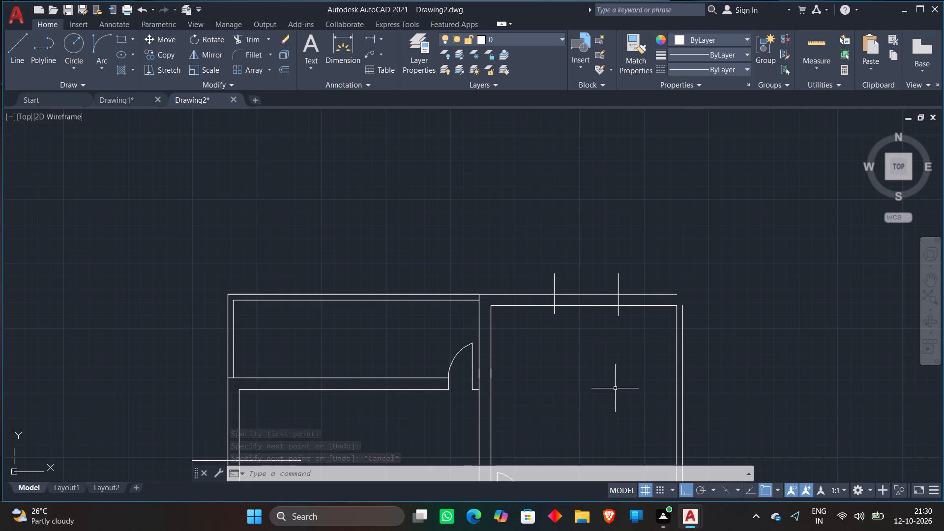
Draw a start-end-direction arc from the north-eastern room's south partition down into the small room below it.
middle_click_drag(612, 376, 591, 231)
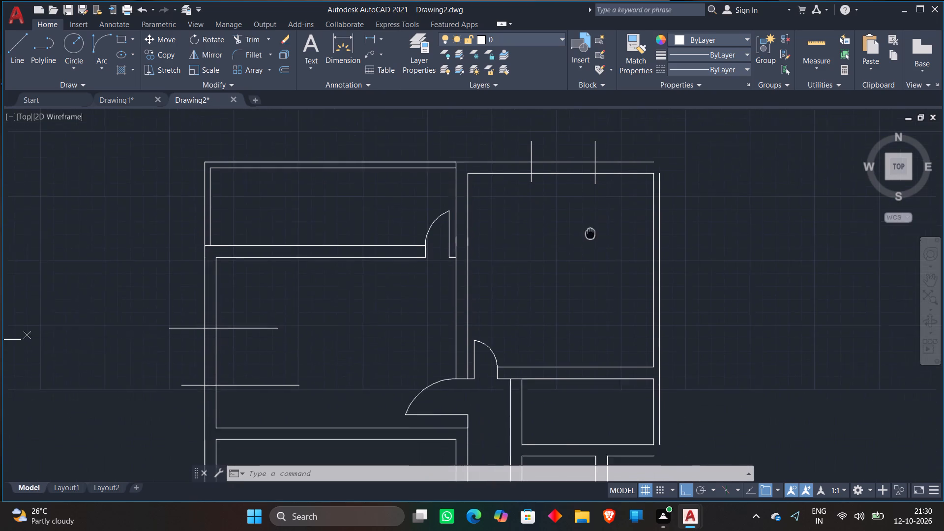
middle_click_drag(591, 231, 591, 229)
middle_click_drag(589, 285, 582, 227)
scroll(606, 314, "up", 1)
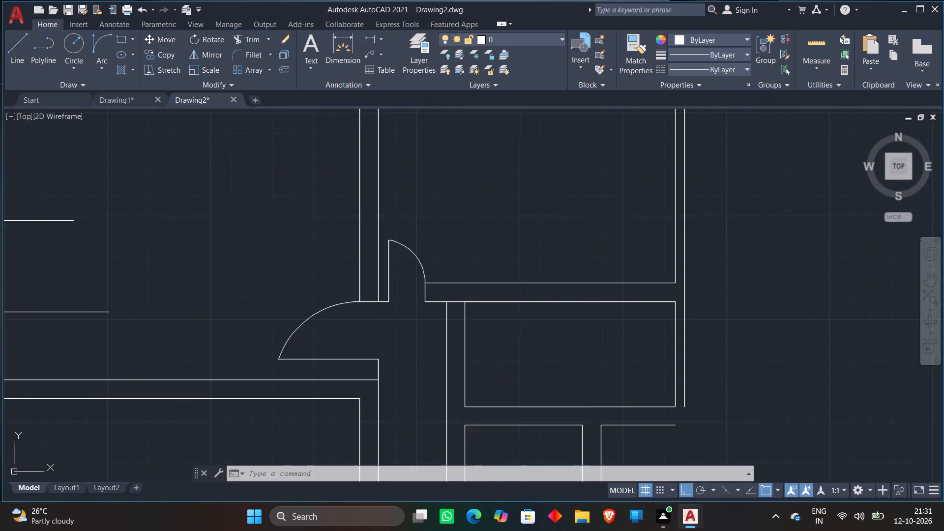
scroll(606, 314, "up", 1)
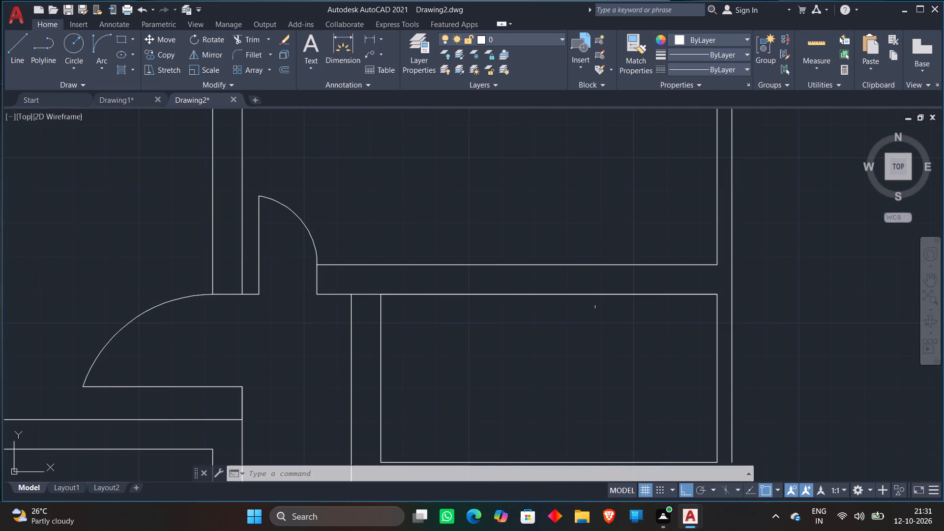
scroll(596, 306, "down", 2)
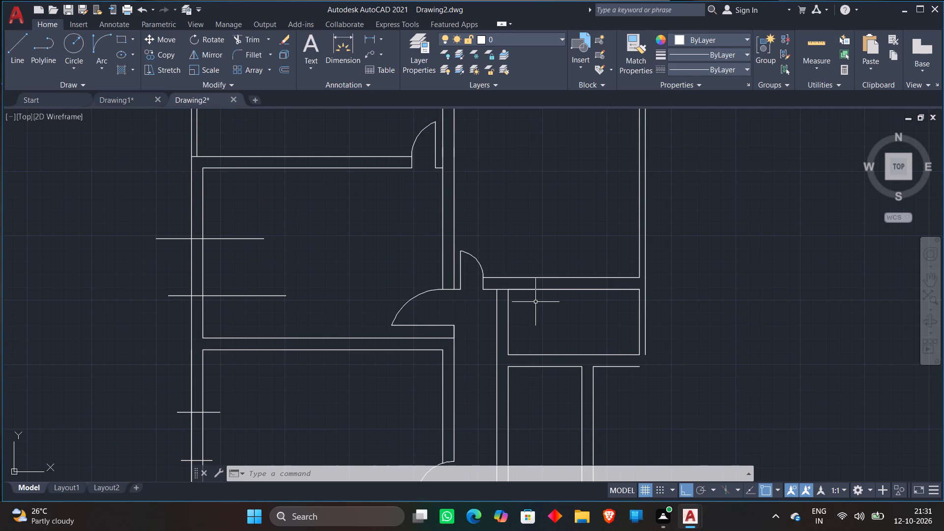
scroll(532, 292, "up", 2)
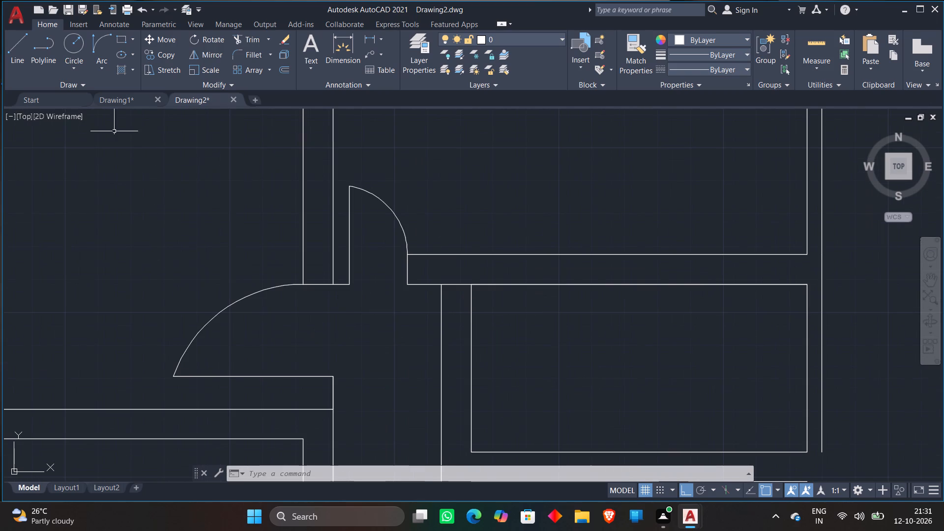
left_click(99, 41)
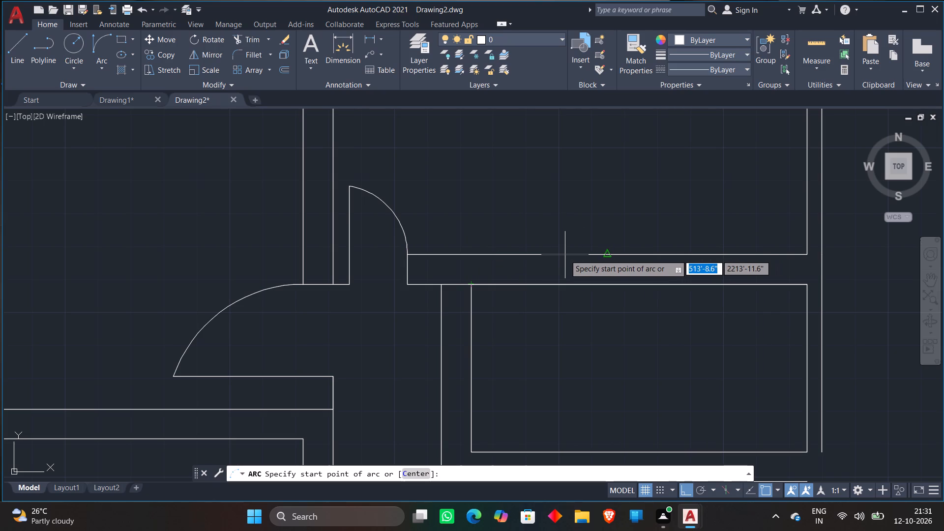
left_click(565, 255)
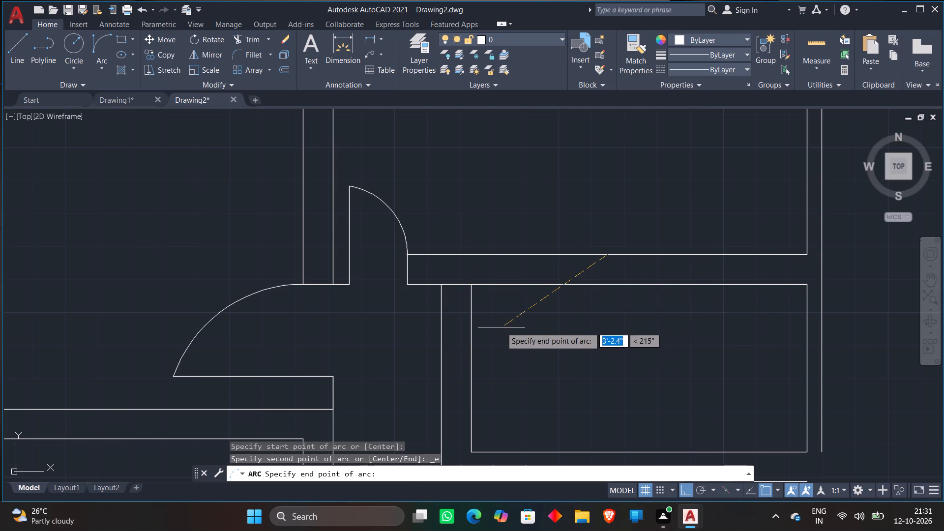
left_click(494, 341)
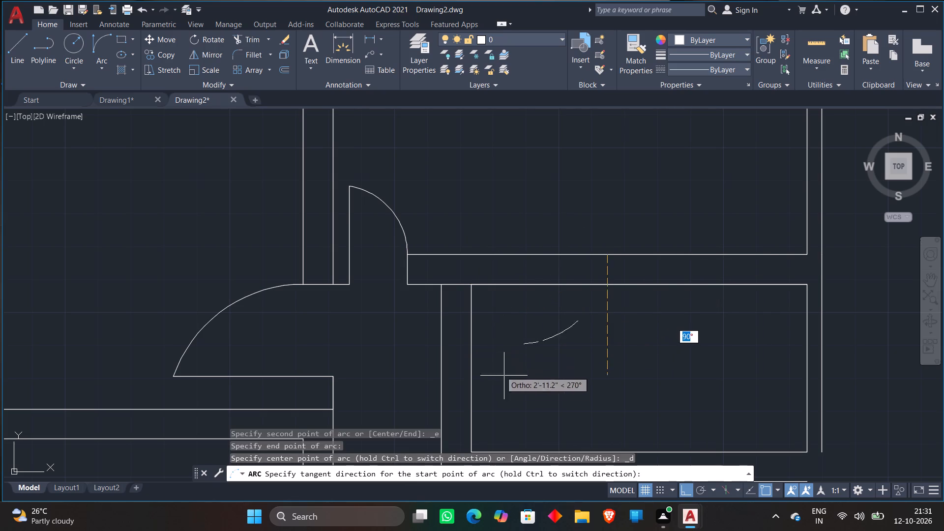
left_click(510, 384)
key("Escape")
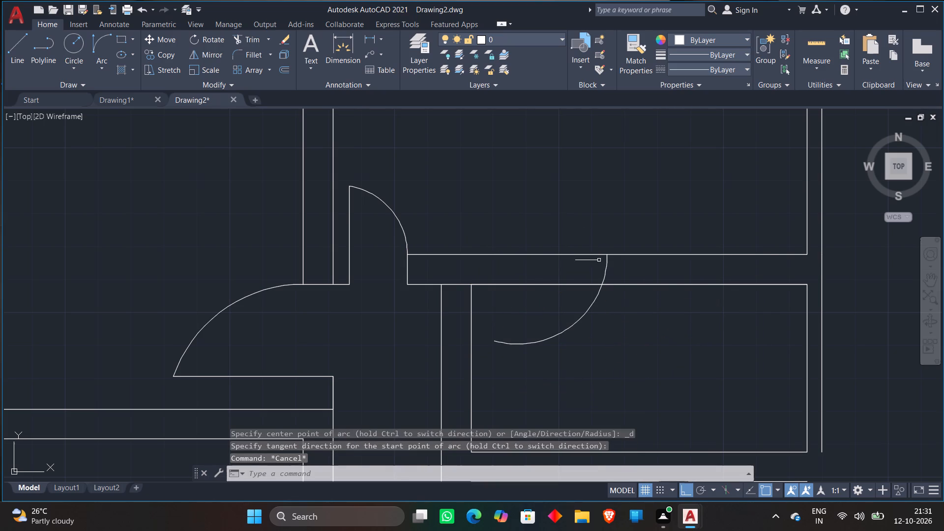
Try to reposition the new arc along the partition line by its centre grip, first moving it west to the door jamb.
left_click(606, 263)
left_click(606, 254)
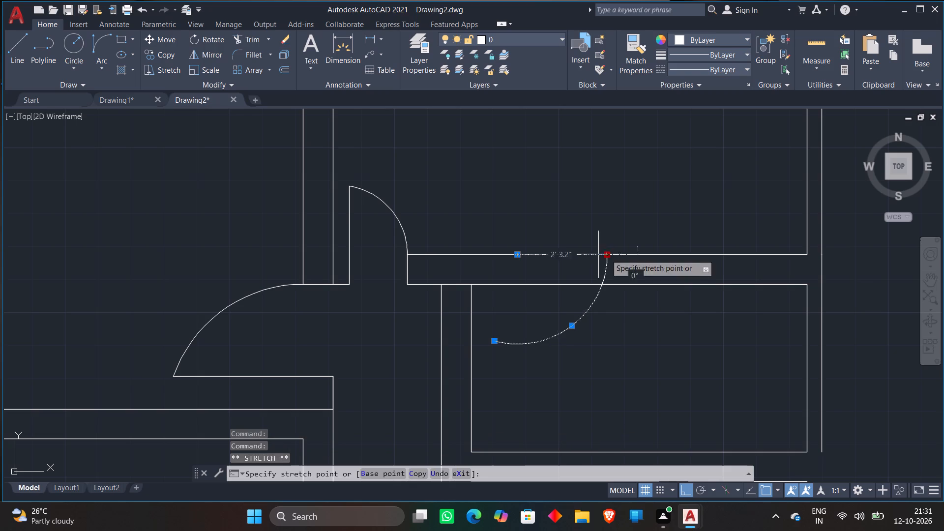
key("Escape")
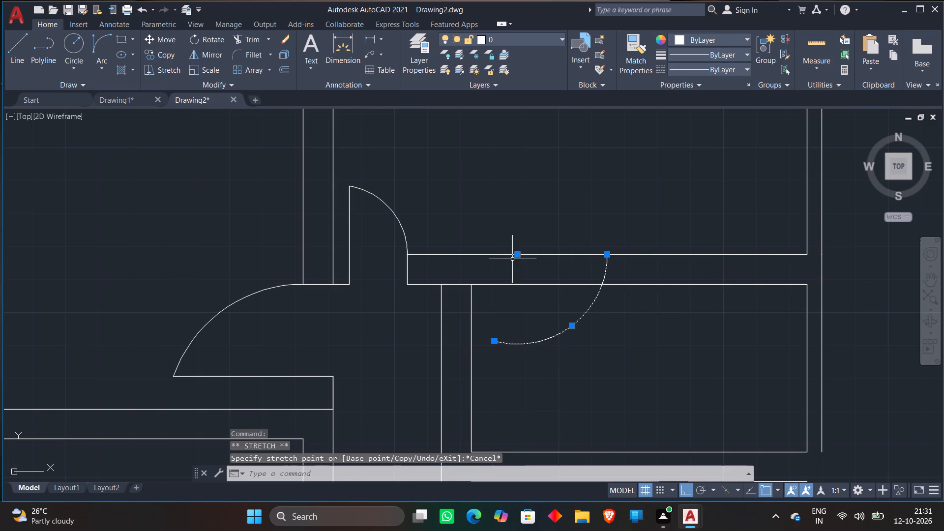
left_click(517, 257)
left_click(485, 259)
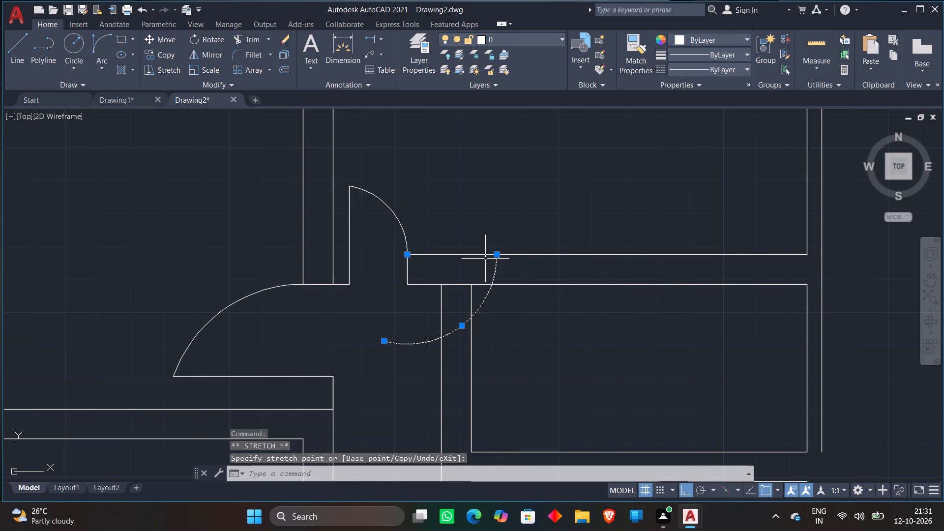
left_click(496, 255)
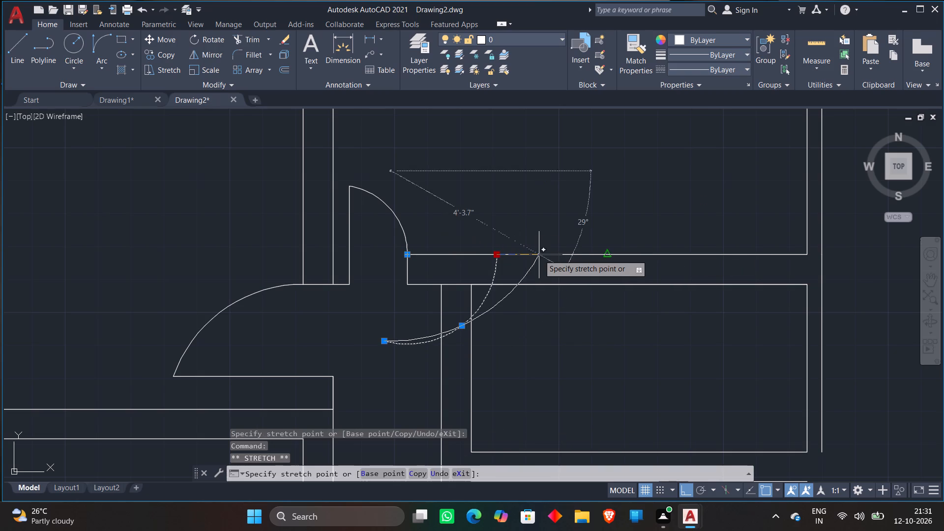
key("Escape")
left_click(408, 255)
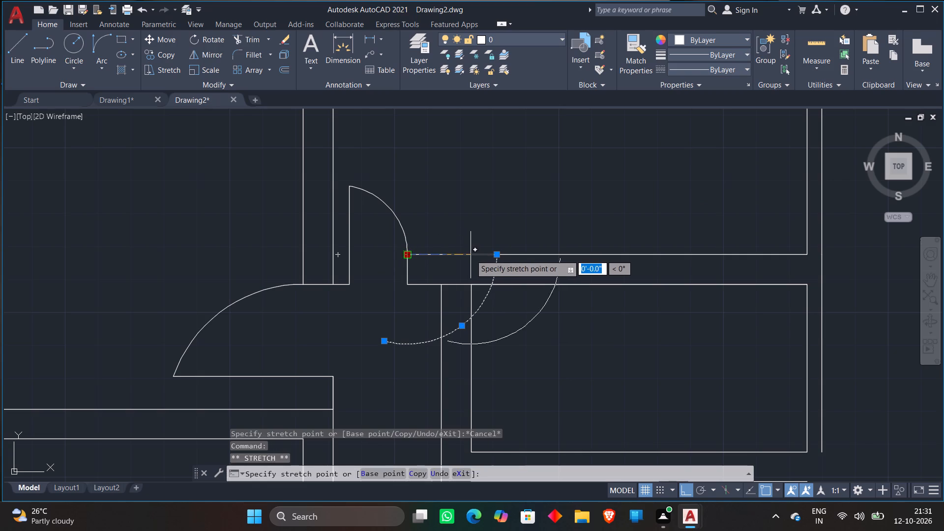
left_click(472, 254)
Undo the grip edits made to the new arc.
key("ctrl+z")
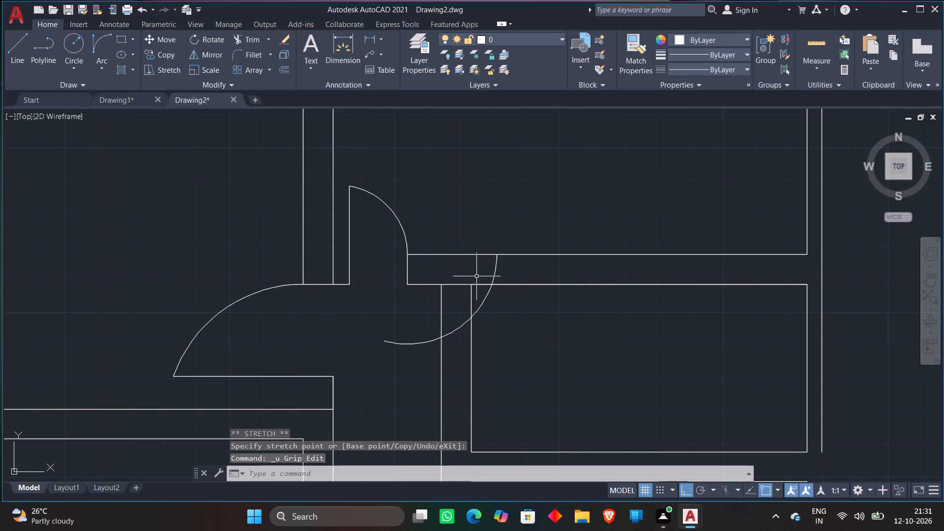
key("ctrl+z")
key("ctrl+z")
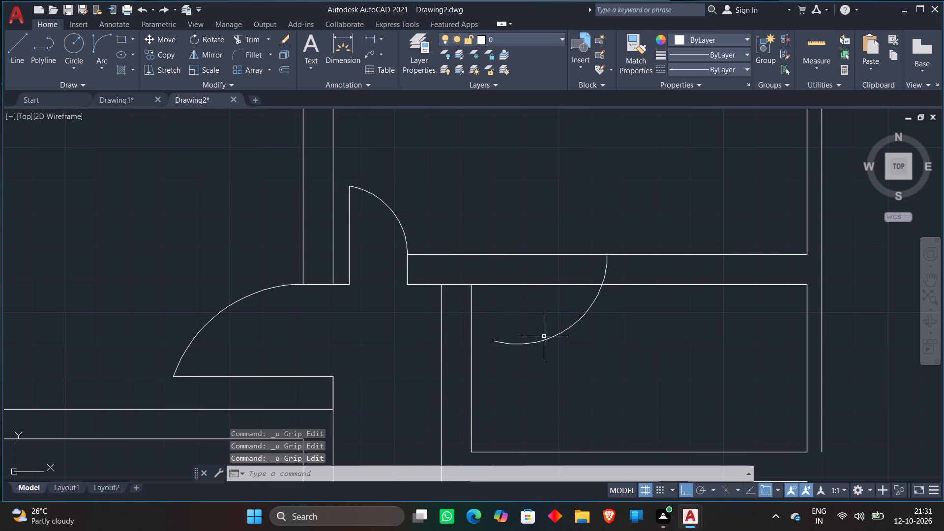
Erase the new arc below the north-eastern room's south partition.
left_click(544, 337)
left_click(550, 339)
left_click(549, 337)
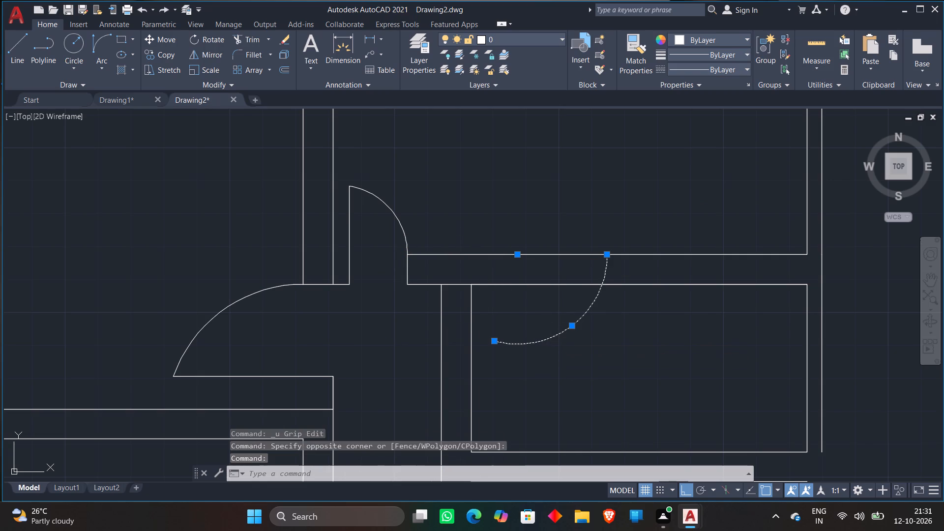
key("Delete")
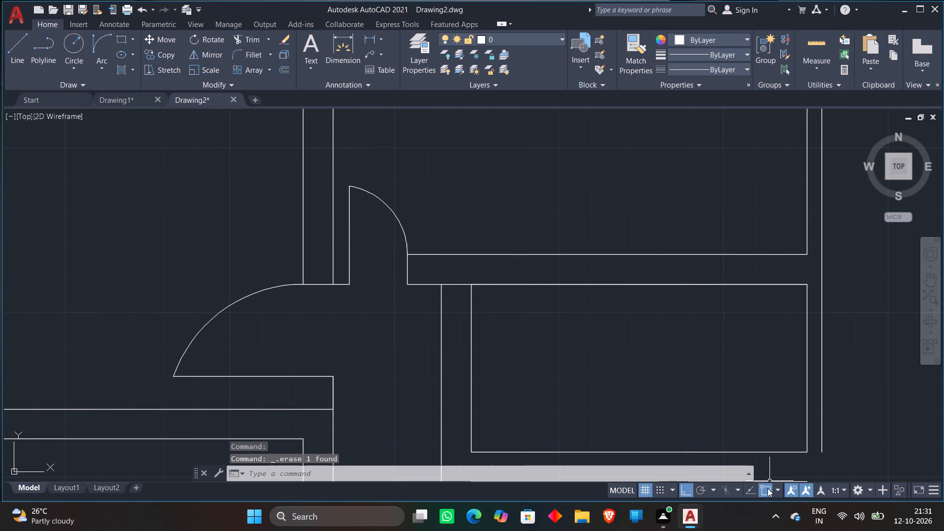
With object snap off, draw a start-end-direction door arc from the north-eastern room's south partition down into the small room below, tangent southward.
left_click(762, 488)
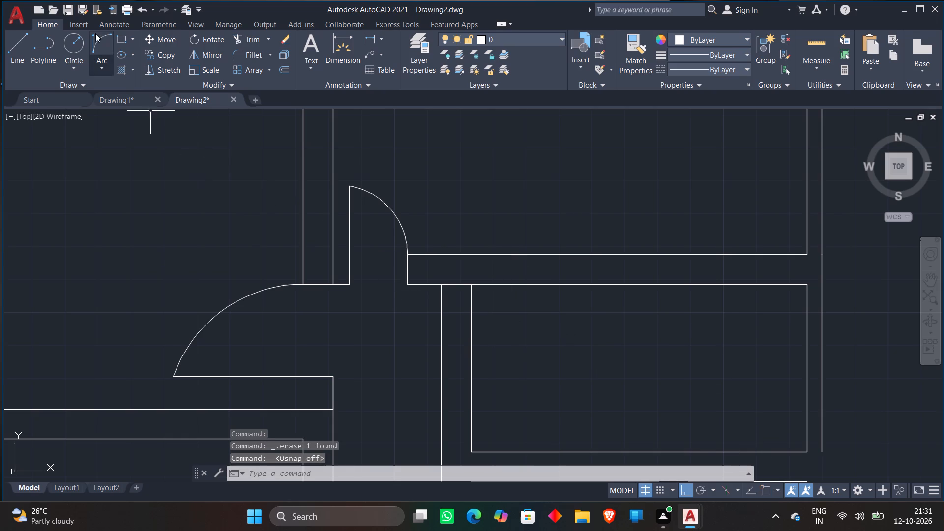
left_click(95, 34)
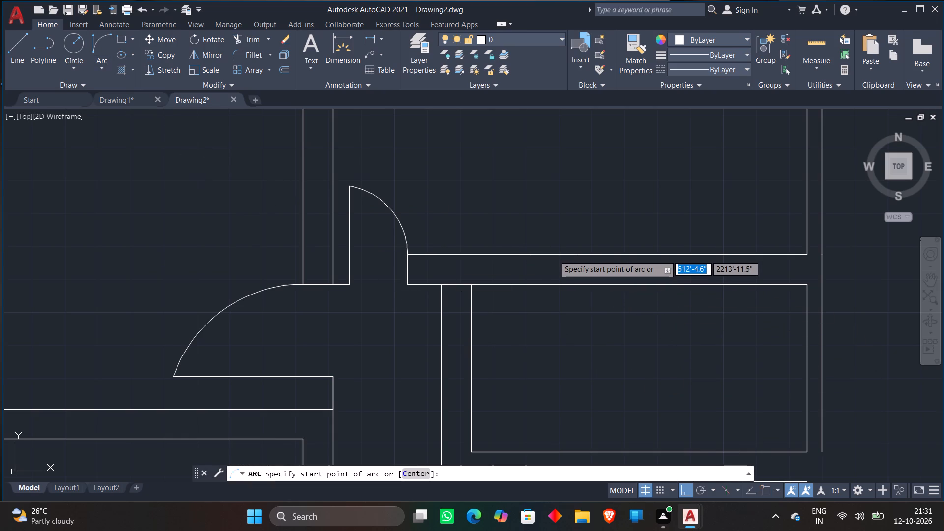
left_click(559, 255)
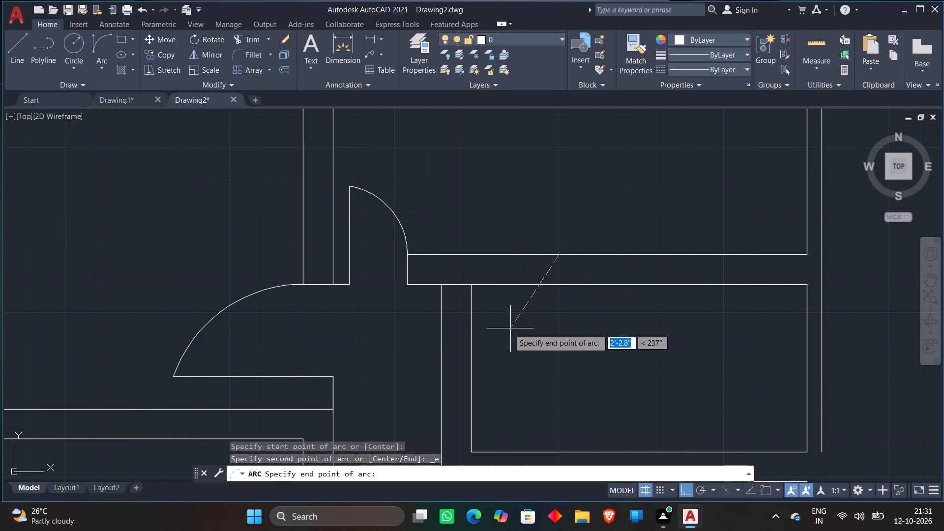
left_click(485, 336)
left_click(480, 372)
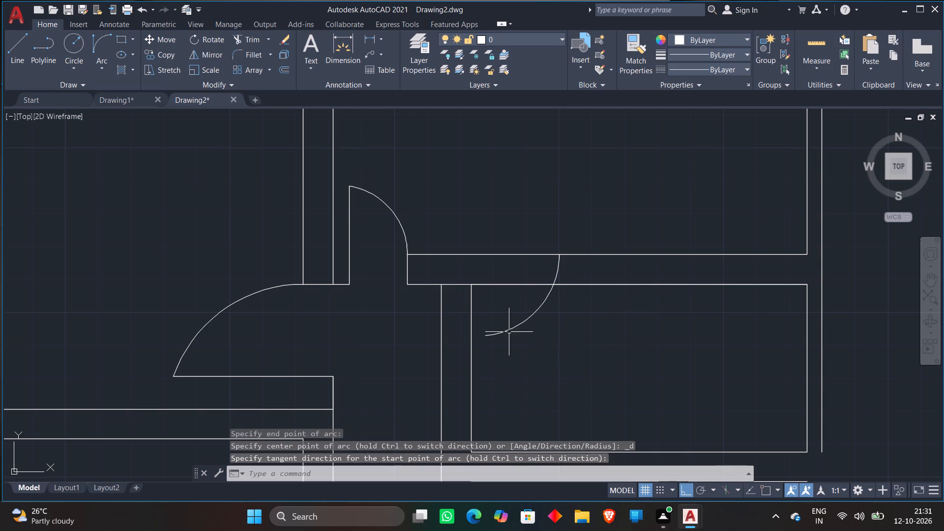
With object snap on, draw a vertical line from the new arc's lower end north past both lines of the partition.
key("l")
key("Return")
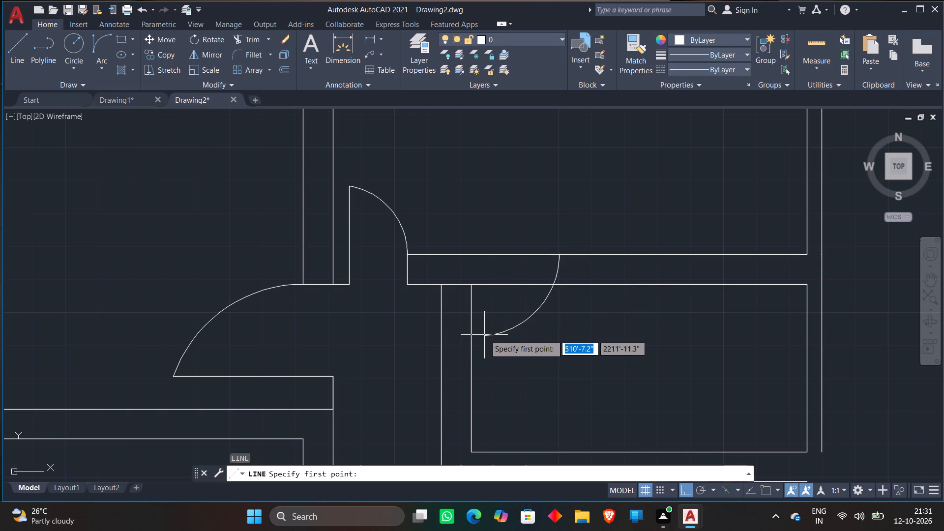
left_click(763, 487)
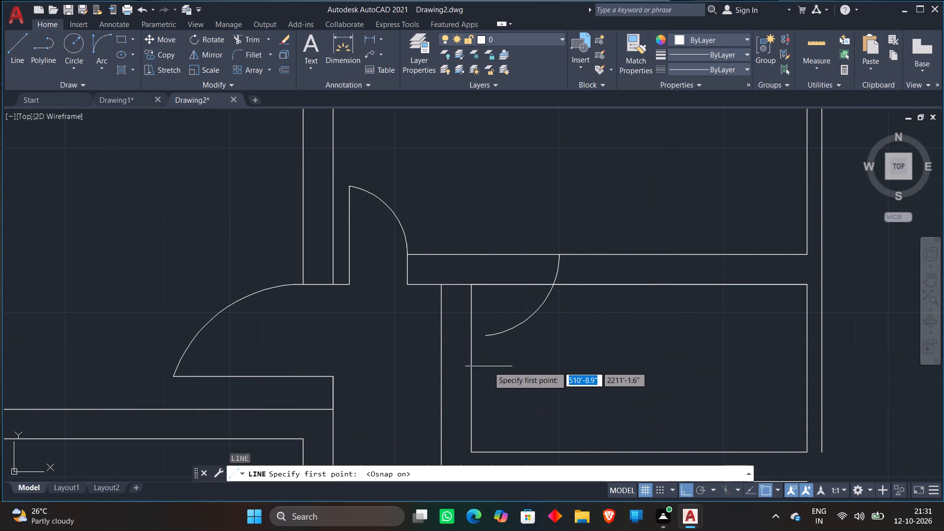
left_click(485, 338)
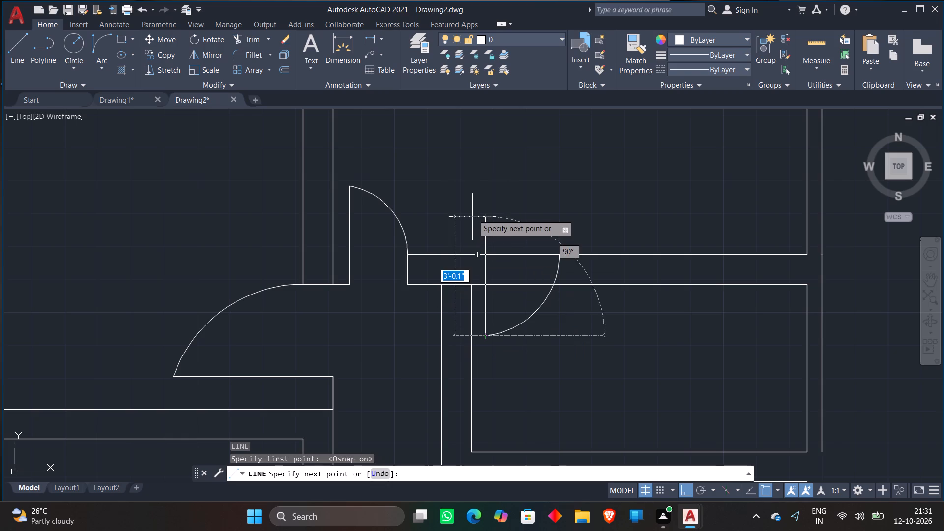
left_click(490, 180)
key("Escape")
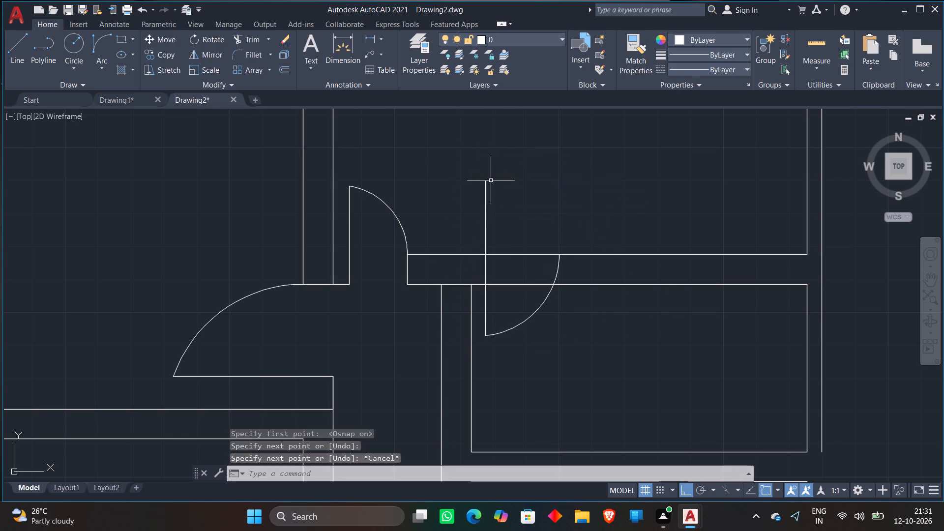
Trim the vertical line above the partition and both partition lines inside the new door opening.
type("TR")
key("space")
left_click(484, 235)
left_click(527, 235)
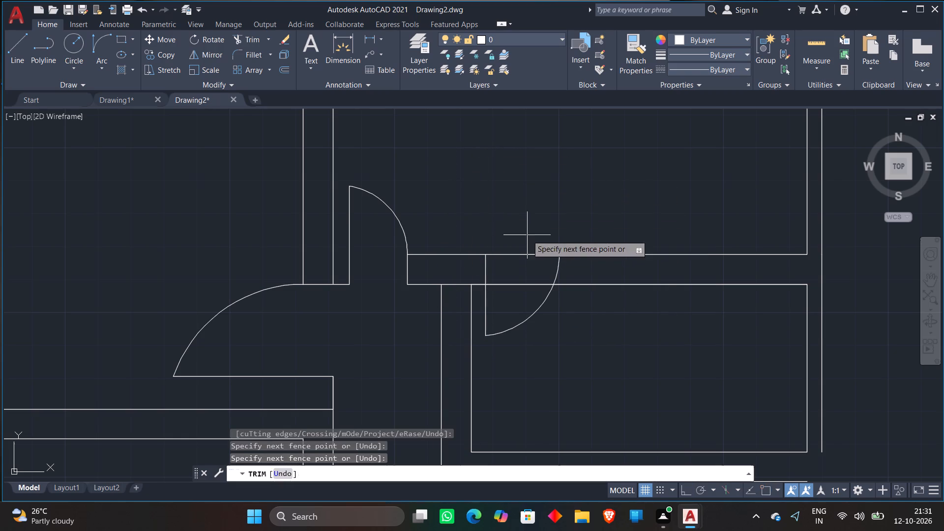
left_click(522, 295)
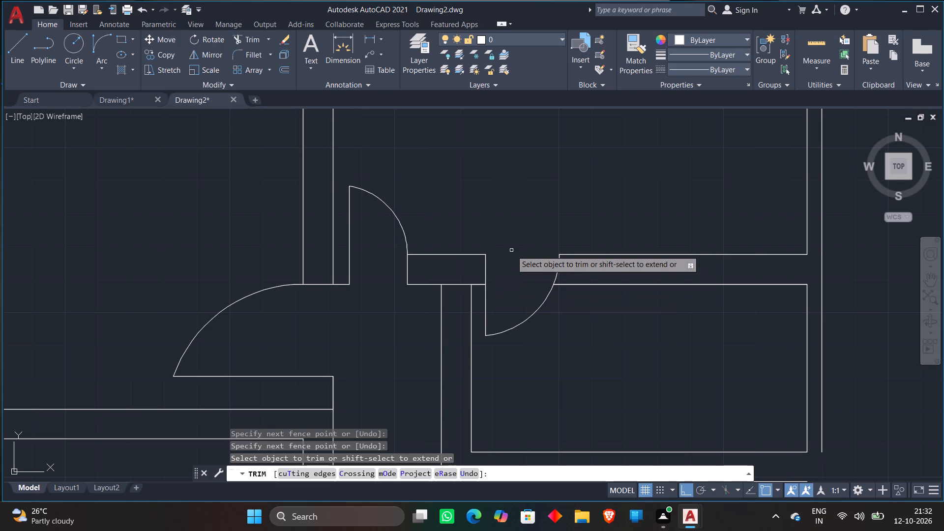
key("Escape")
Extend the top line of the narrow room below the small room west to the outer face of its west wall.
scroll(512, 252, "down", 1)
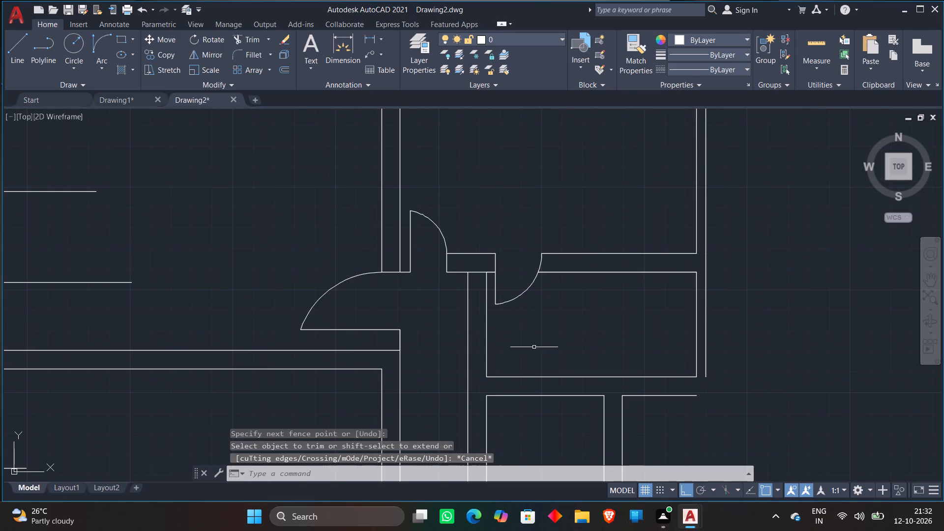
middle_click_drag(551, 343, 550, 279)
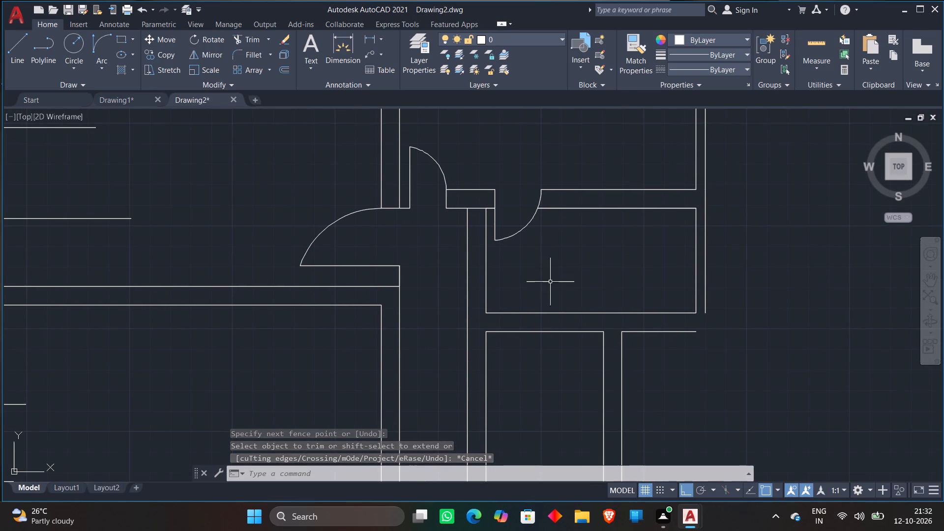
scroll(544, 352, "down", 1)
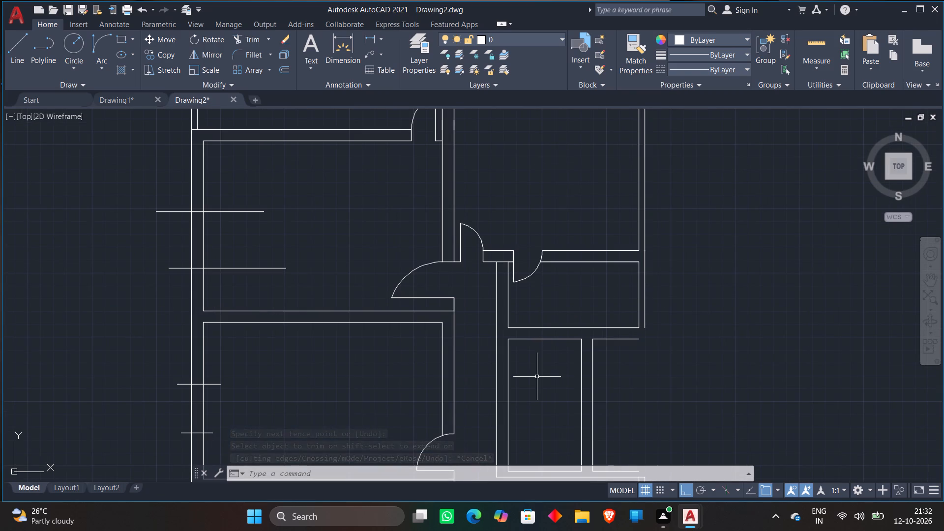
middle_click_drag(537, 377, 543, 322)
scroll(540, 320, "up", 1)
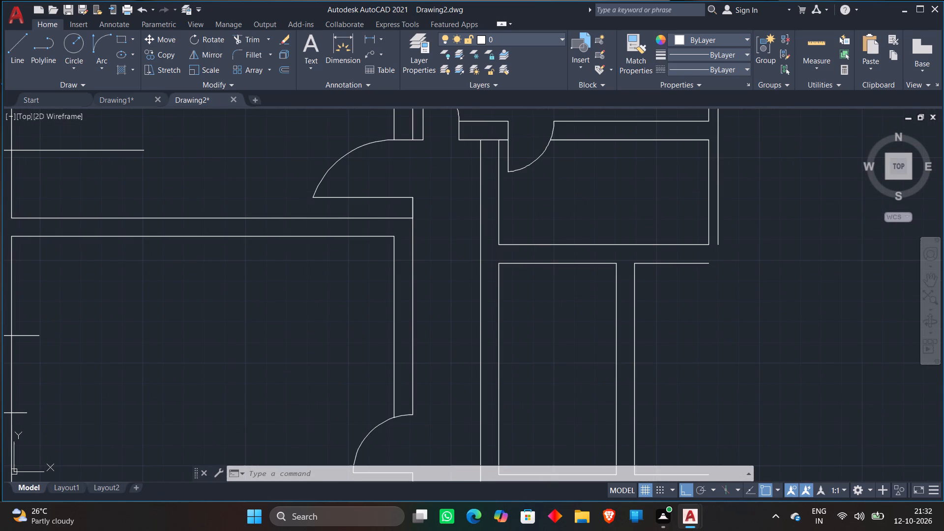
type("EX")
key("space")
left_click(506, 261)
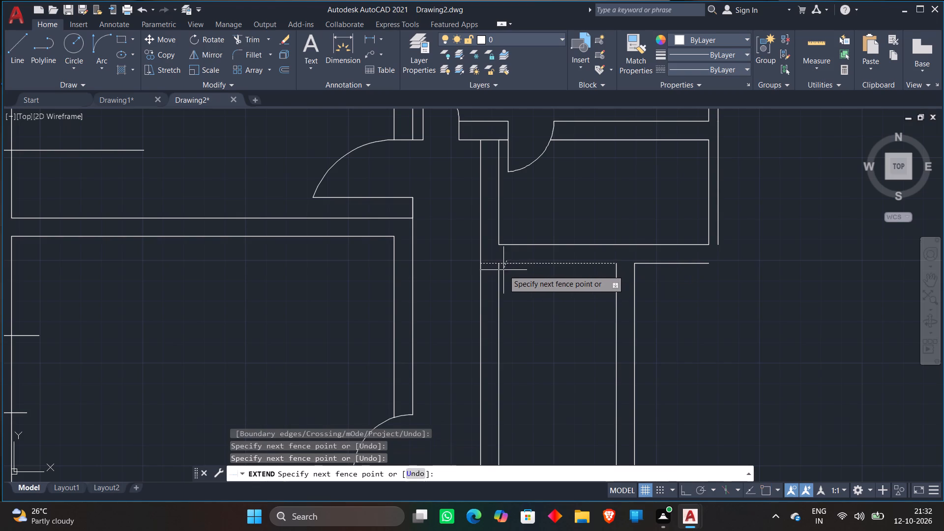
left_click(506, 265)
key("Escape")
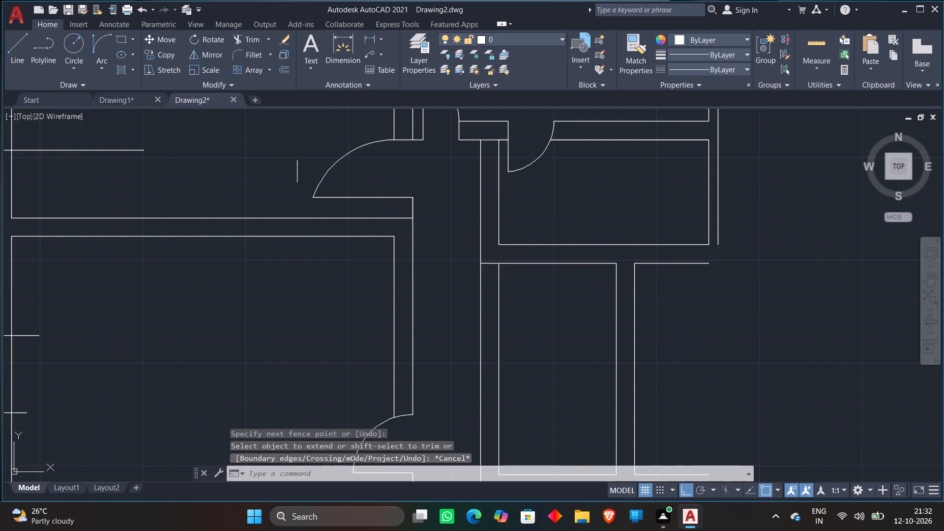
Draw a start-end-direction door arc from the narrow room's west wall up to near its north-west corner, with an eastward tangent.
left_click(93, 46)
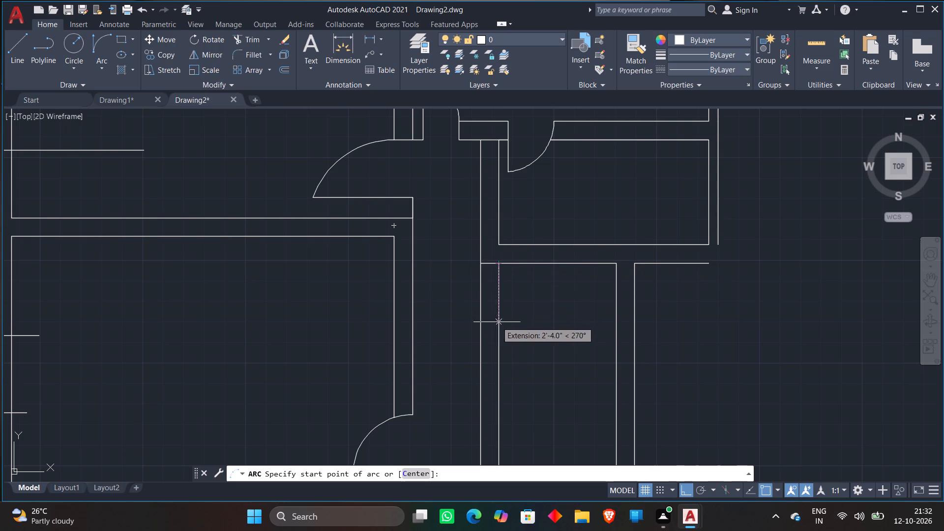
left_click(498, 334)
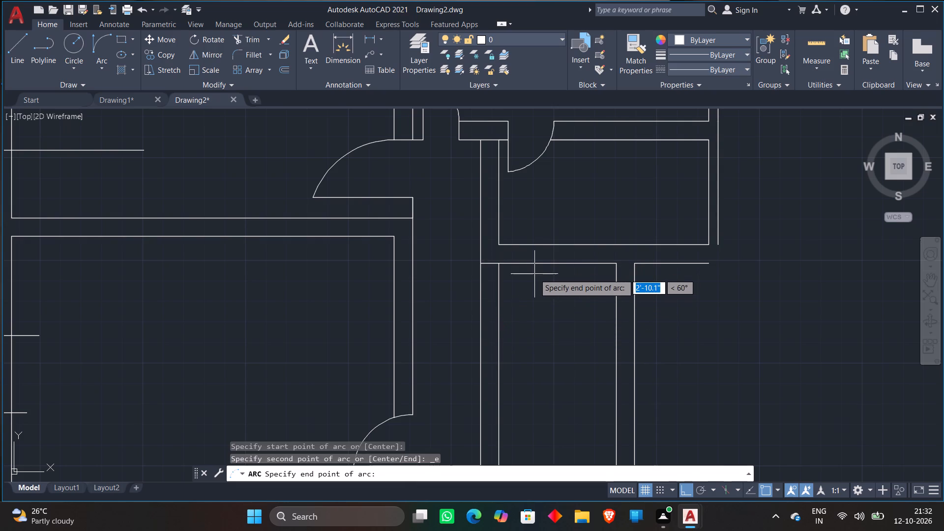
left_click(564, 278)
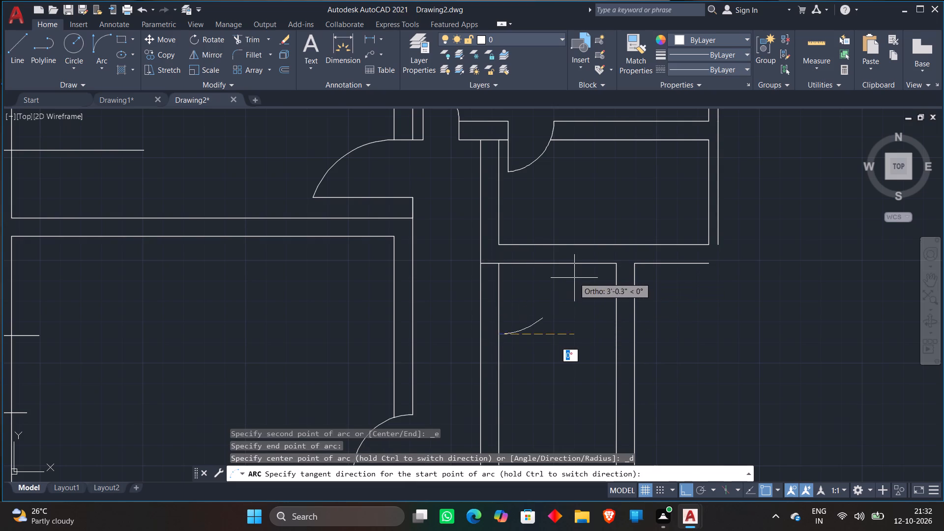
left_click(575, 278)
Draw horizontal lines west from both ends of the narrow room's door arc across its west wall.
key("l")
key("Return")
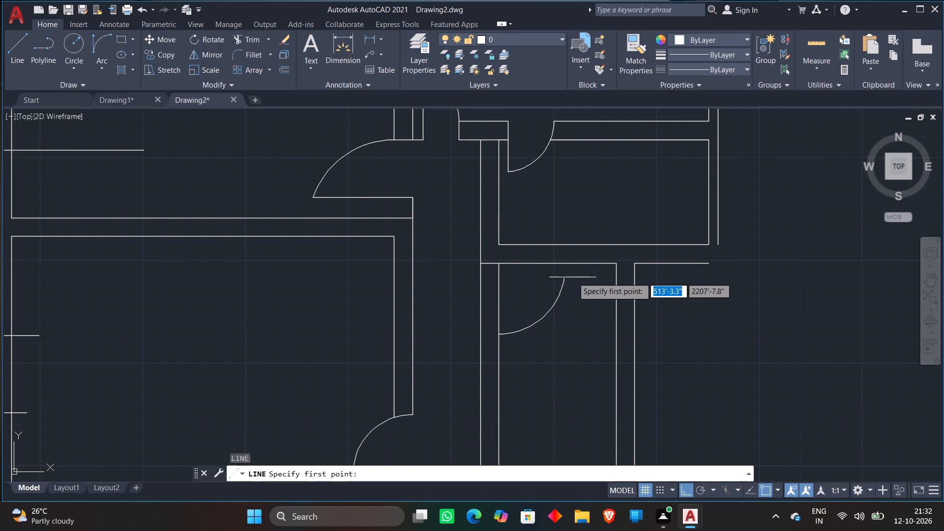
left_click(560, 279)
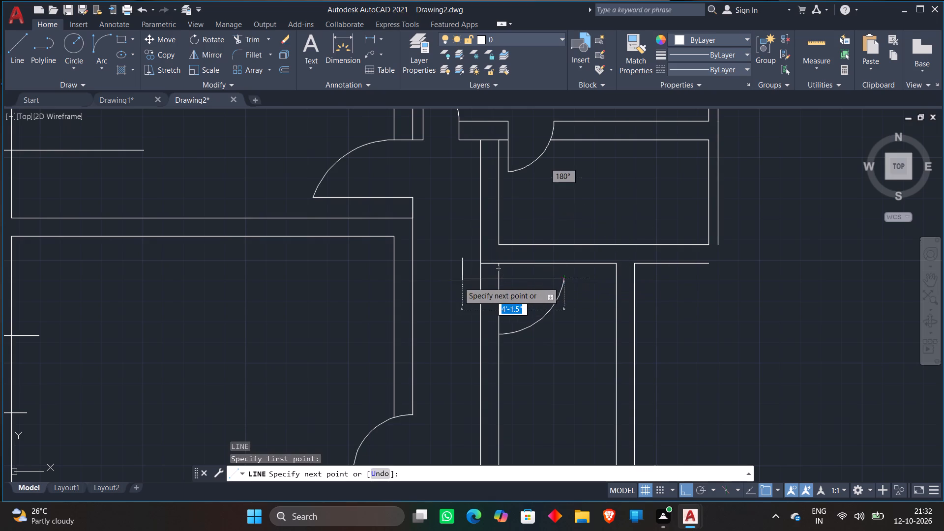
left_click(458, 282)
key("Escape")
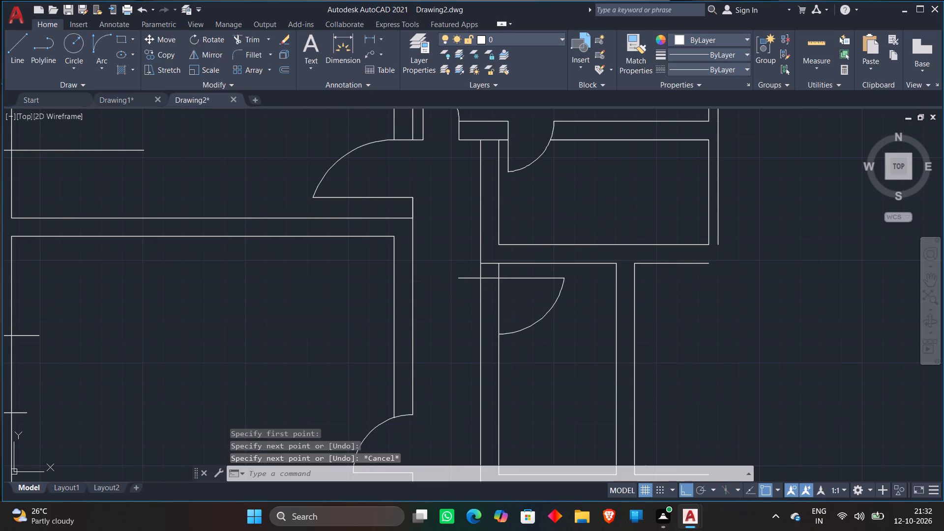
type("L'")
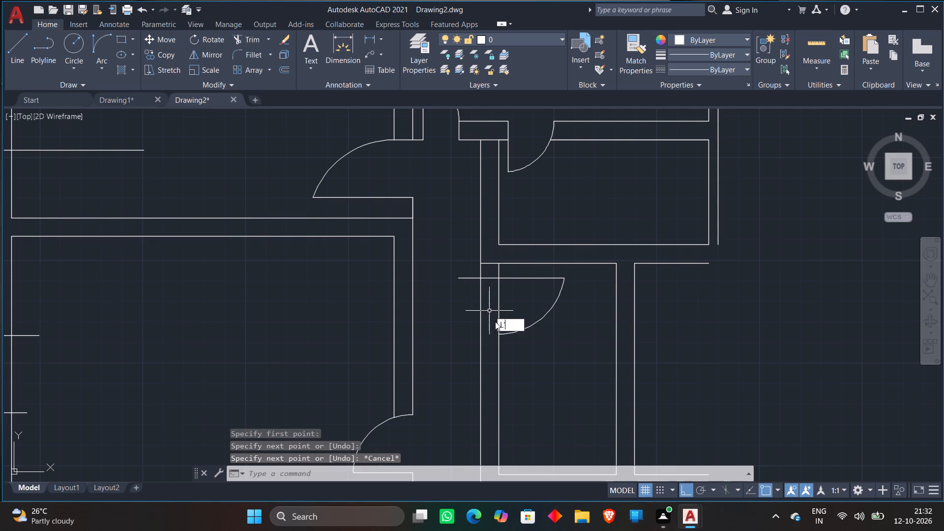
key("BackSpace")
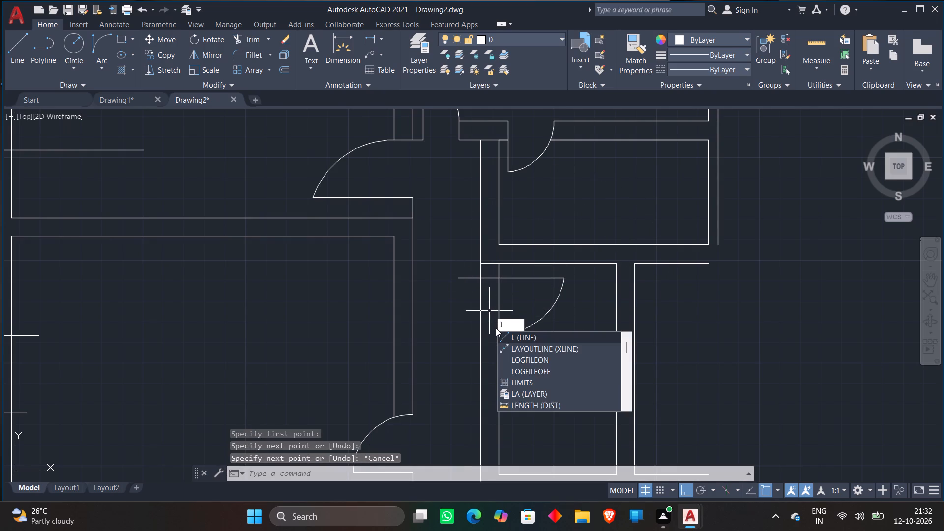
key("space")
left_click(496, 335)
left_click(457, 336)
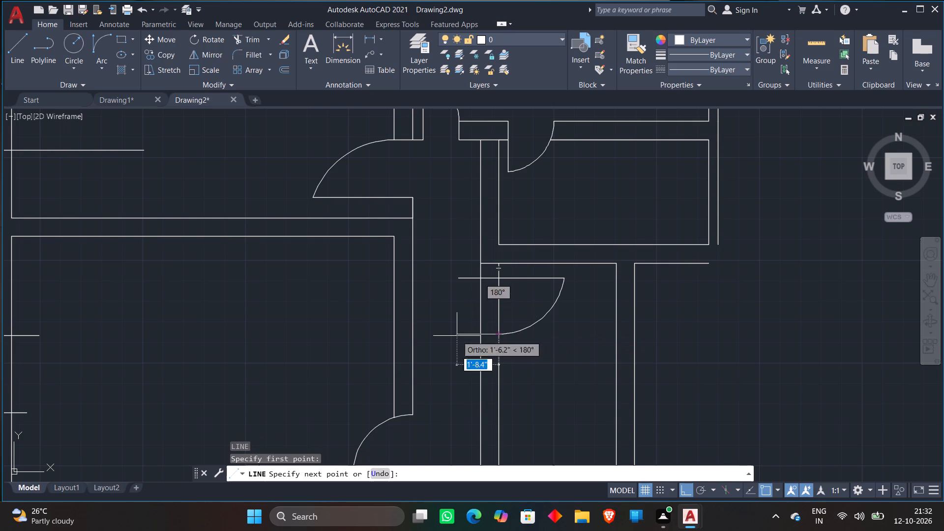
key("Escape")
Trim both faces of the narrow room's west wall inside the door opening, and the upper line's overhang beyond the wall.
type("TR R")
left_click(475, 309)
left_click(514, 299)
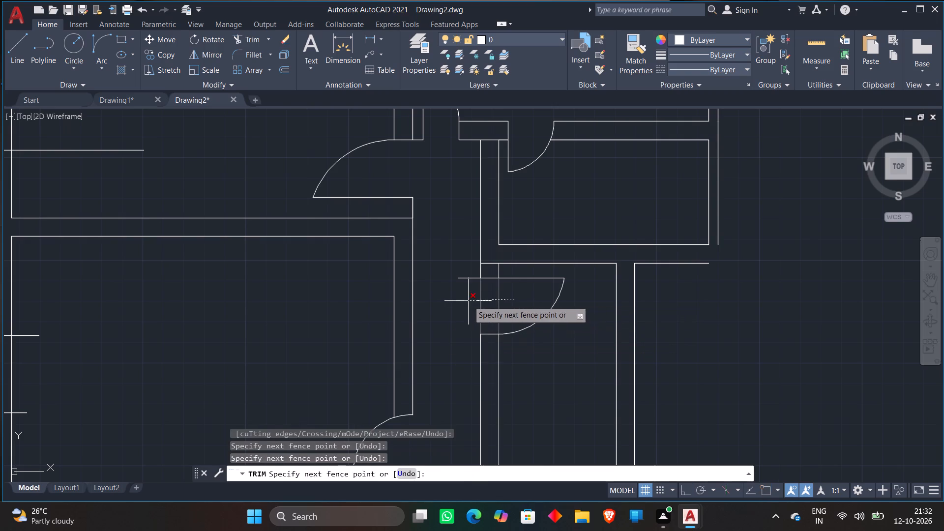
left_click(468, 301)
left_click(464, 276)
left_click(462, 293)
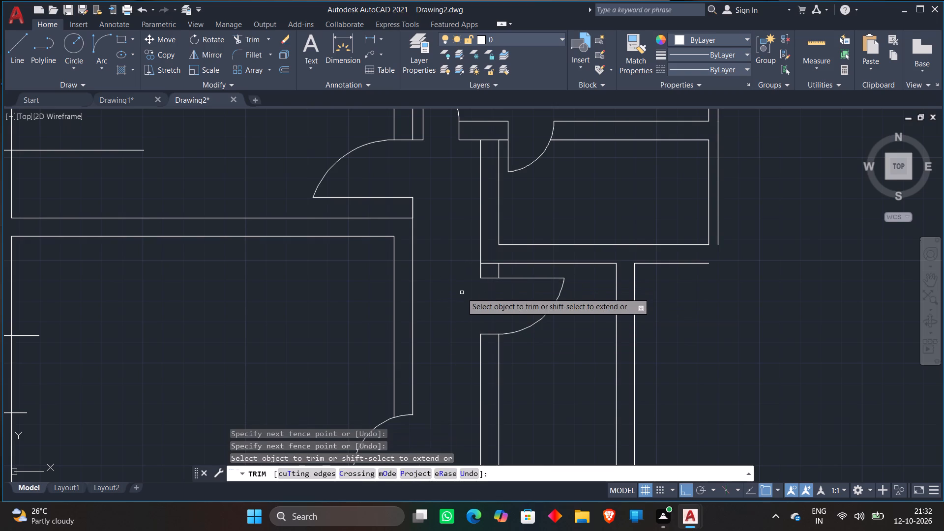
key("Escape")
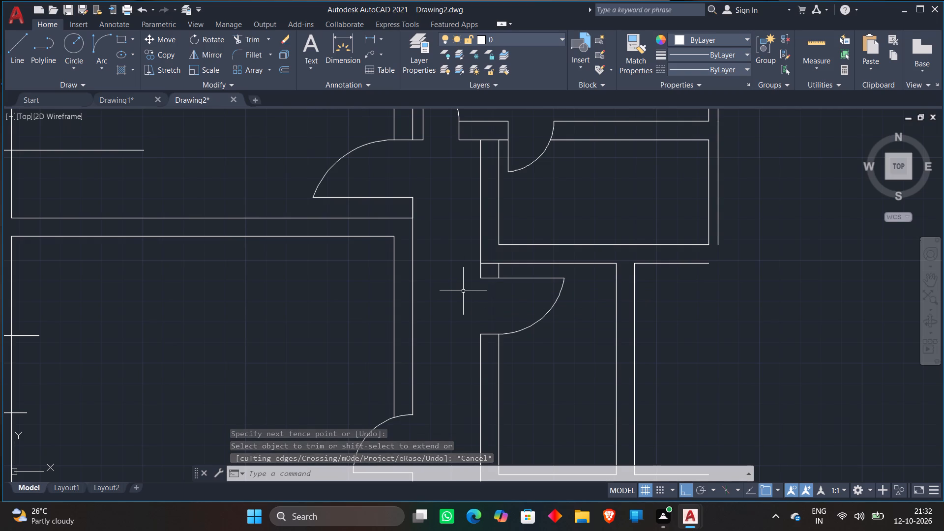
Trim the inner and outer overhangs of the two window lines on the west wall of the room below the north-western room.
scroll(466, 295, "down", 2)
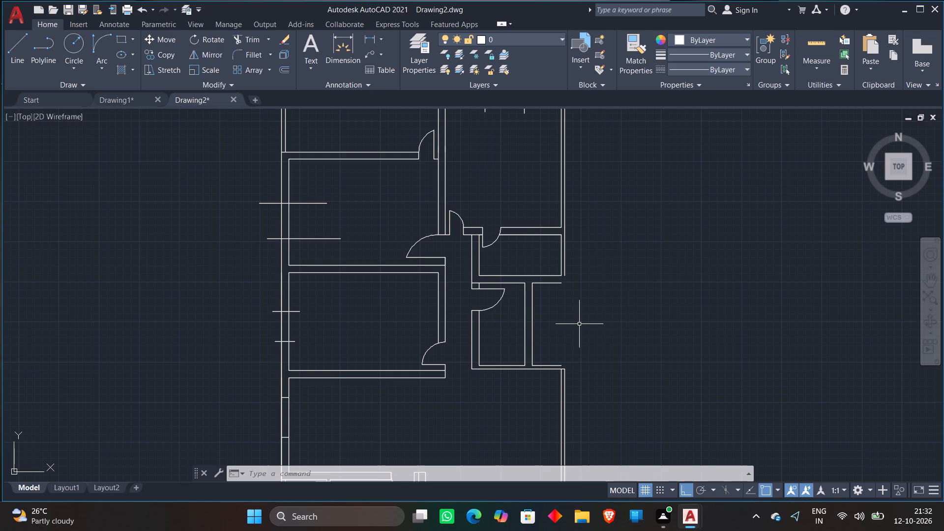
scroll(581, 328, "down", 1)
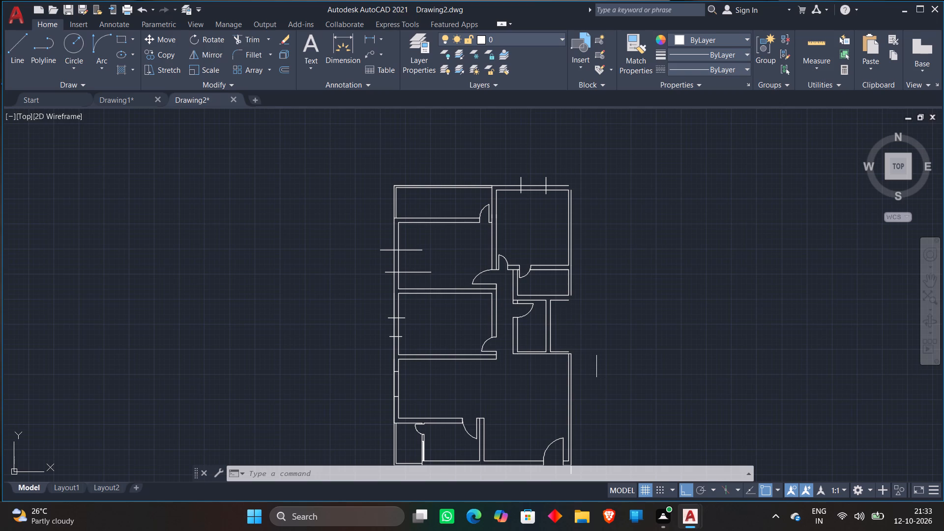
scroll(595, 345, "down", 1)
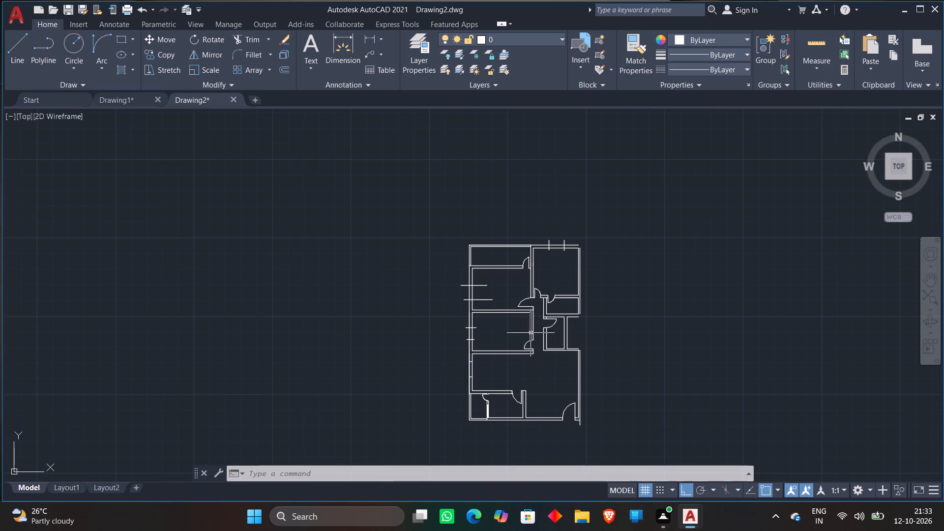
type("TR")
key("space")
scroll(489, 283, "up", 1)
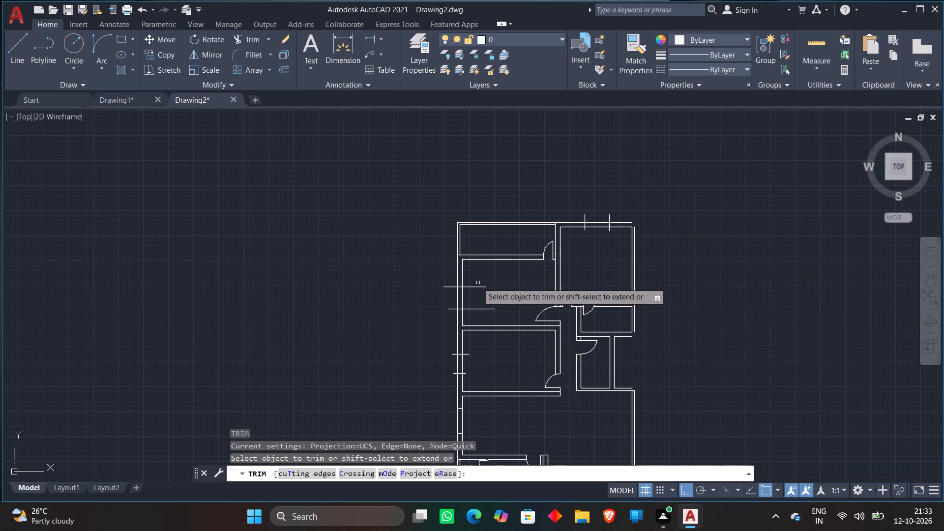
left_click(479, 272)
left_click(477, 313)
left_click(450, 280)
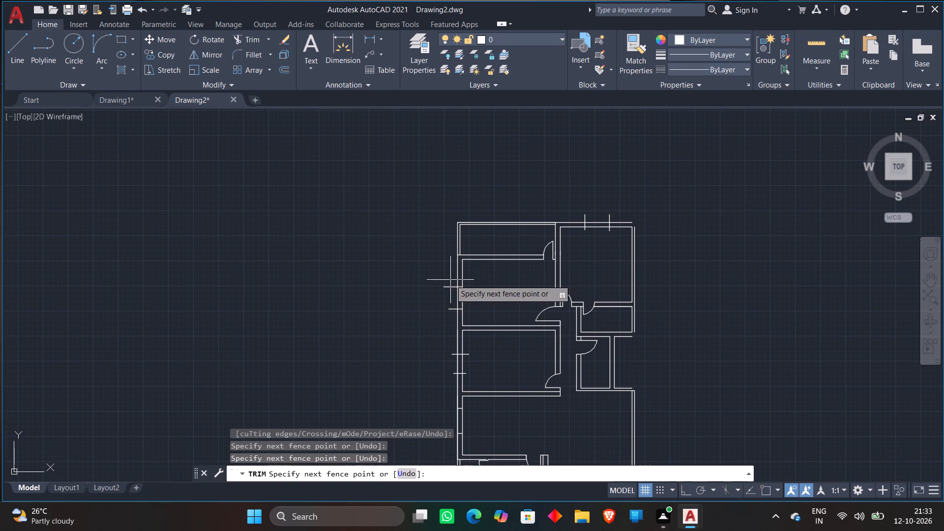
left_click(448, 315)
left_click(449, 311)
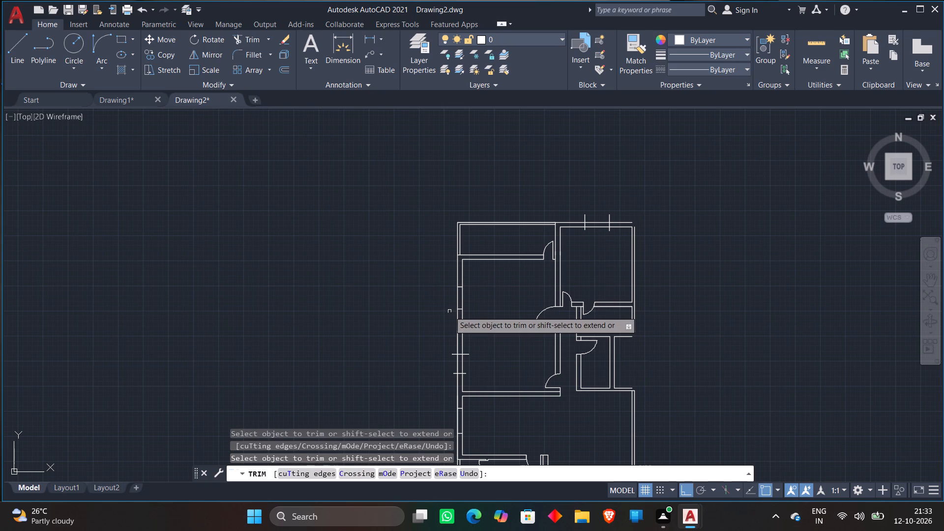
Trim the outer and inner overhangs of the two window lines on the north-eastern room's north wall.
scroll(592, 215, "up", 3)
left_click(516, 229)
left_click(729, 220)
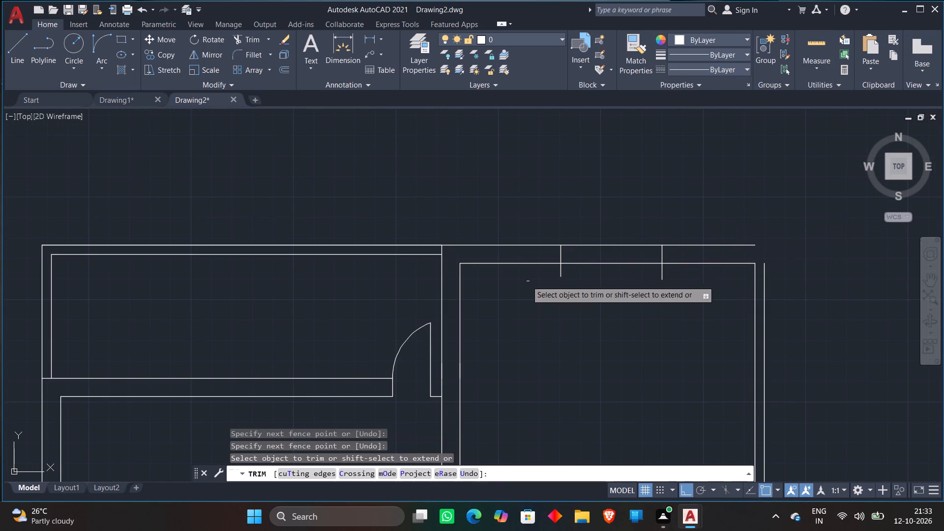
left_click(553, 268)
left_click(693, 269)
scroll(668, 196, "down", 2)
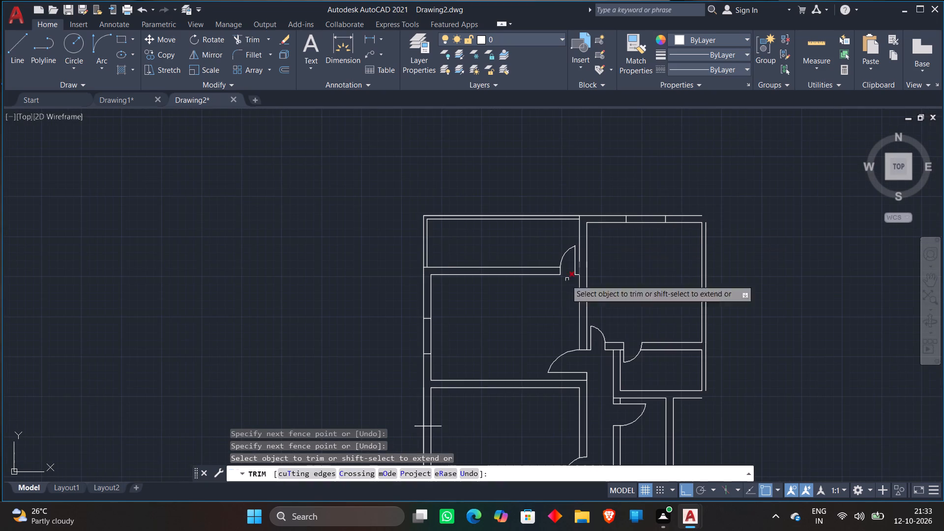
Trim the inner and outer overhangs of the two window lines on the west wall of the third room down the west side.
scroll(488, 331, "down", 1)
middle_click_drag(488, 331, 523, 232)
scroll(486, 337, "up", 3)
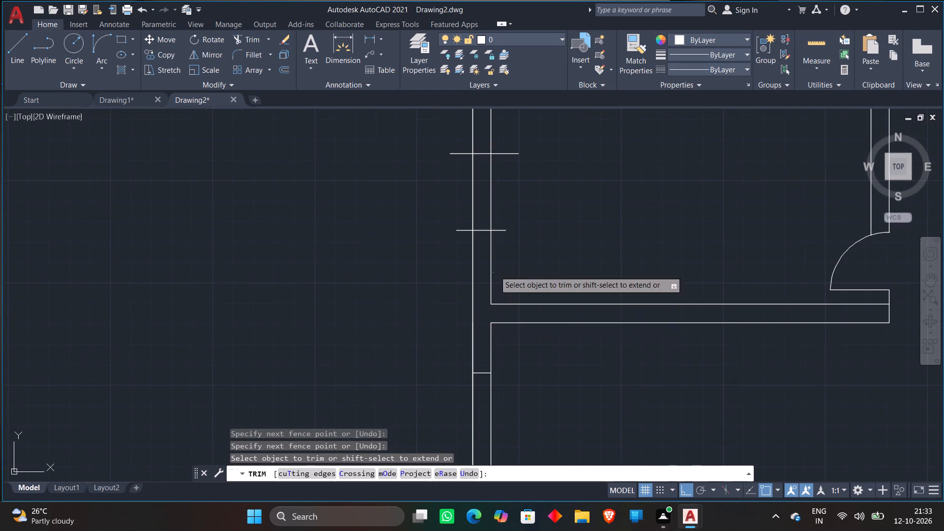
left_click(508, 142)
left_click(504, 250)
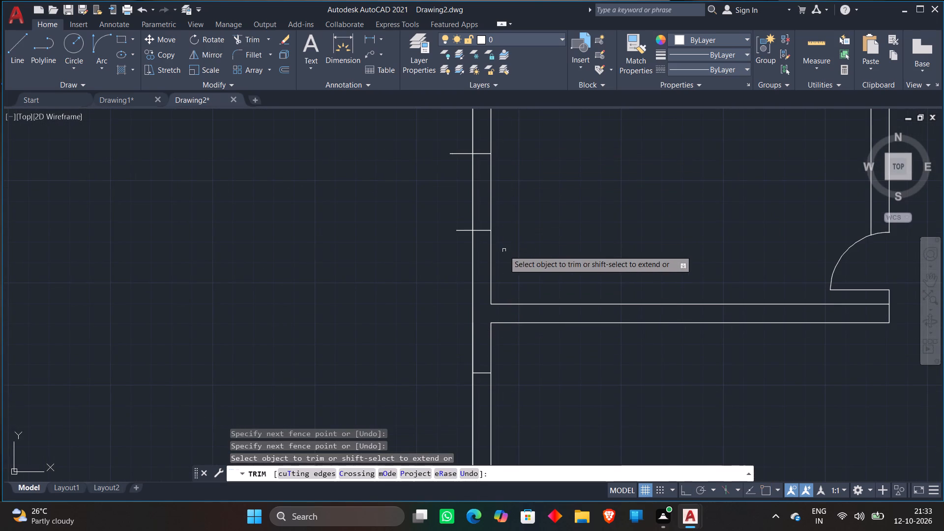
left_click(459, 140)
left_click(454, 258)
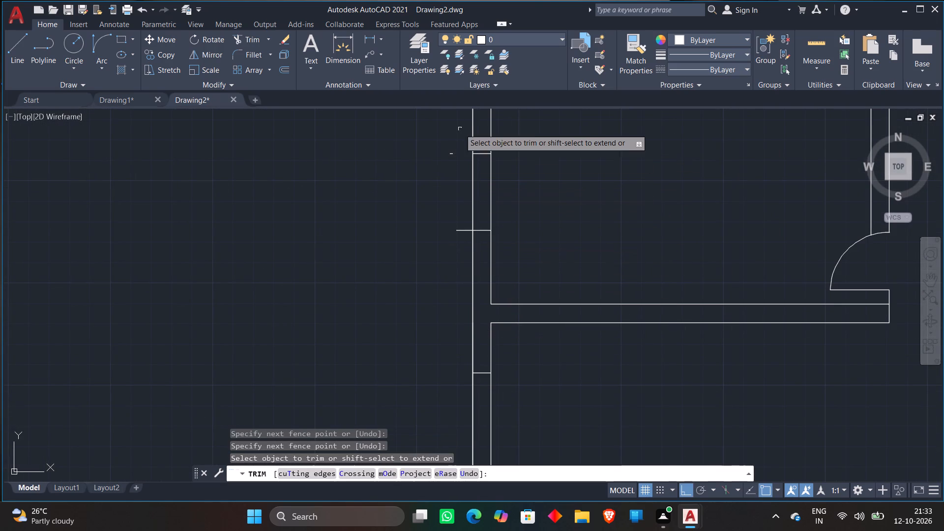
left_click(454, 153)
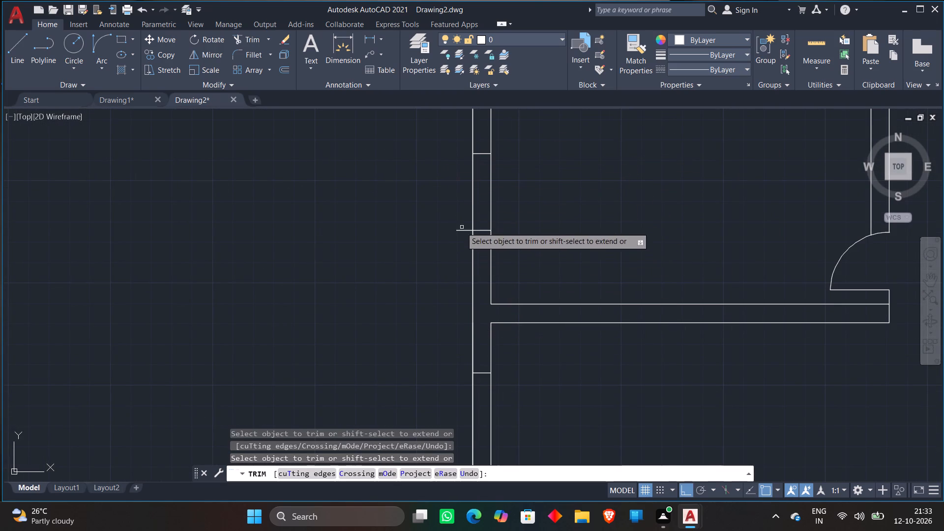
left_click(461, 222)
left_click(456, 243)
scroll(462, 199, "down", 3)
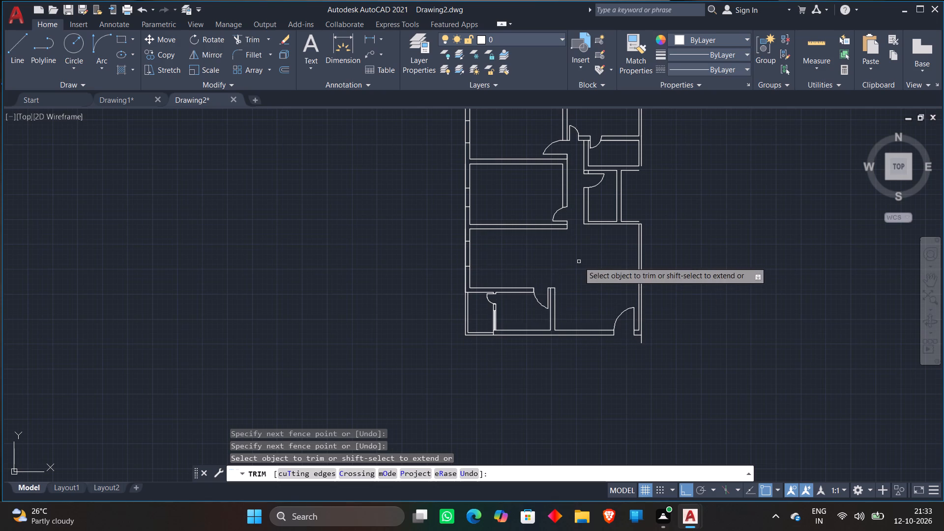
middle_click_drag(578, 262, 567, 299)
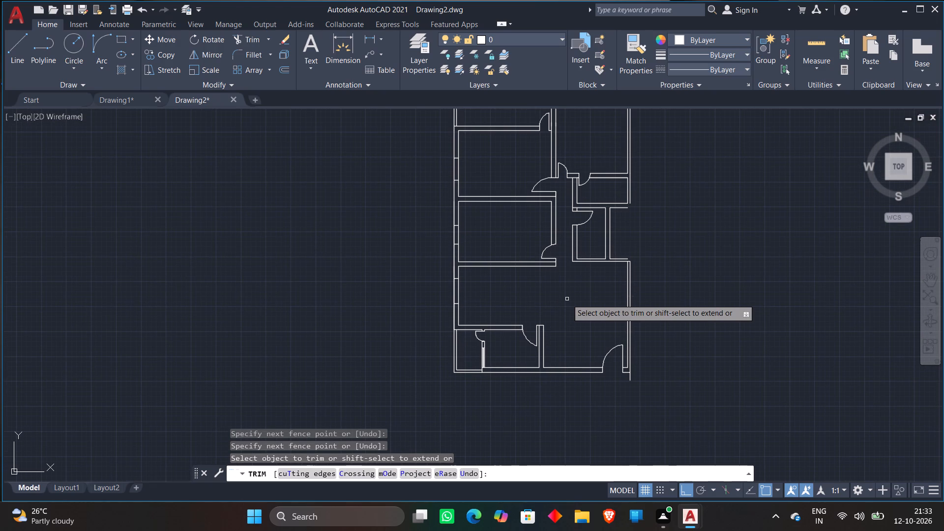
key("Escape")
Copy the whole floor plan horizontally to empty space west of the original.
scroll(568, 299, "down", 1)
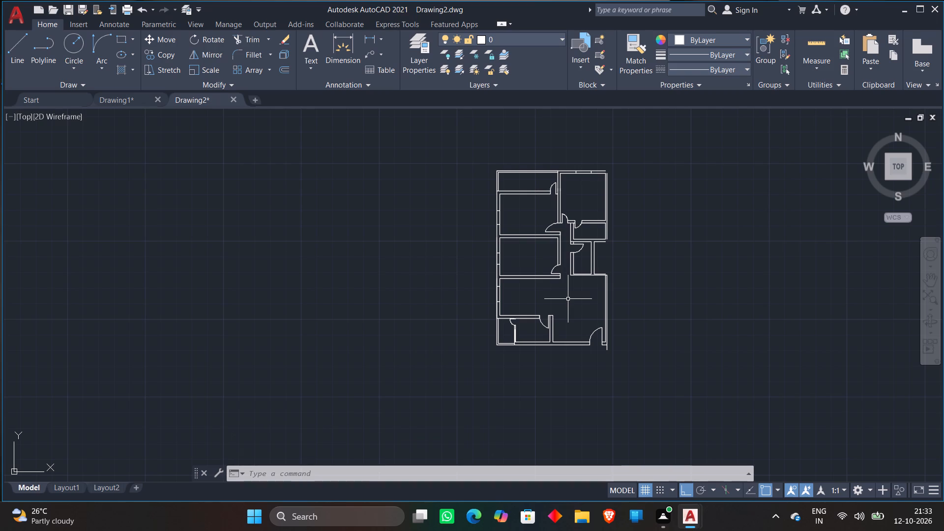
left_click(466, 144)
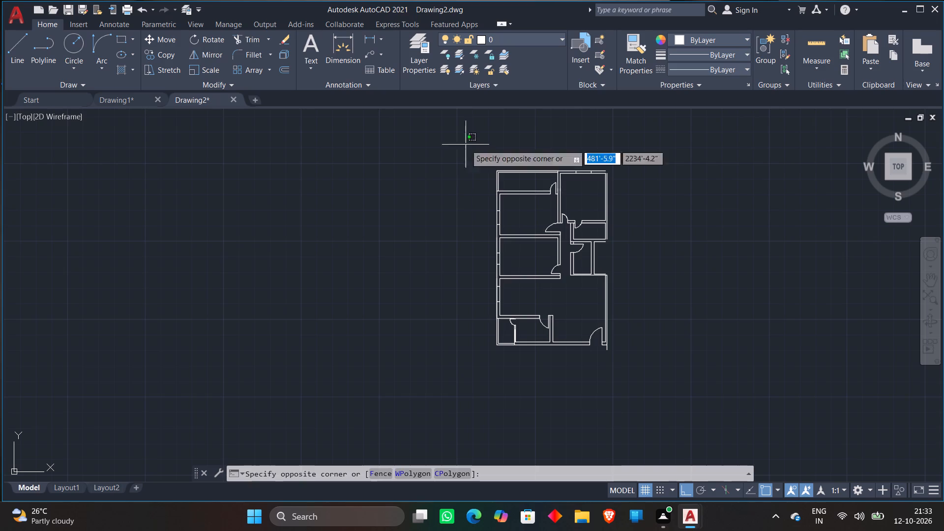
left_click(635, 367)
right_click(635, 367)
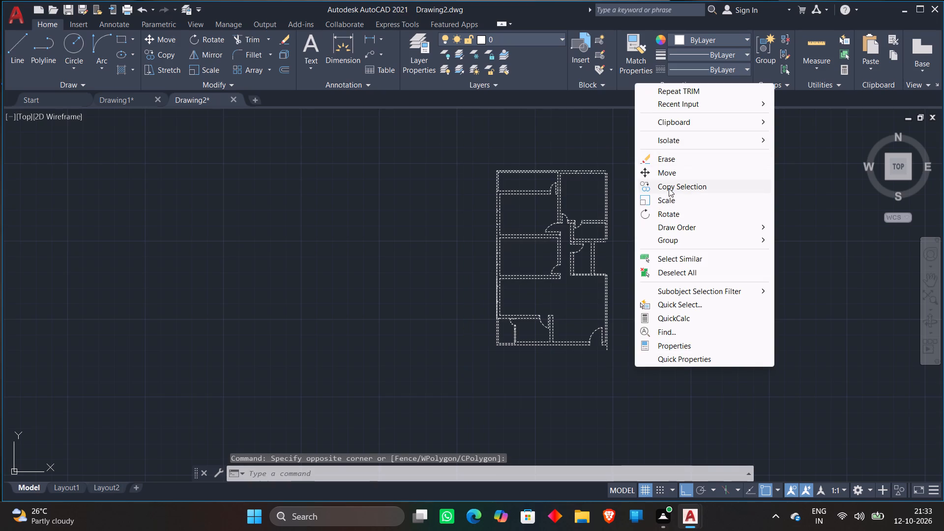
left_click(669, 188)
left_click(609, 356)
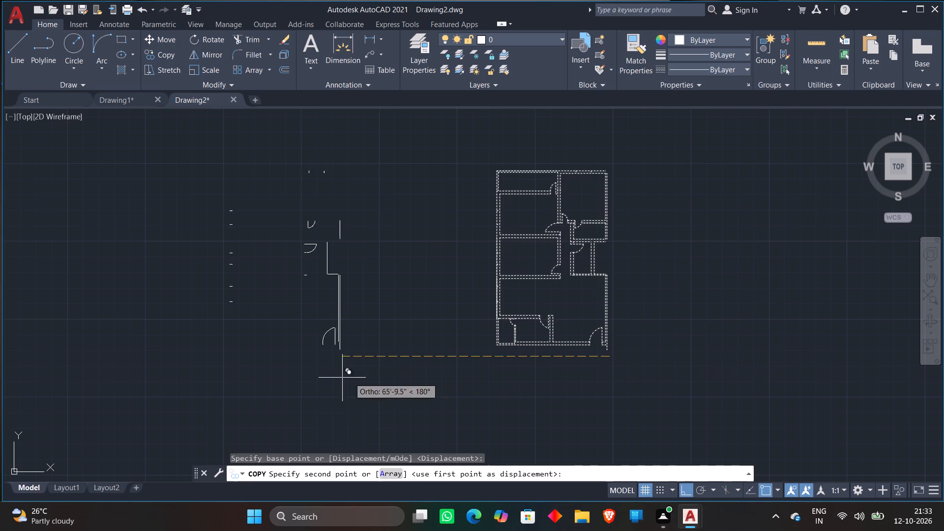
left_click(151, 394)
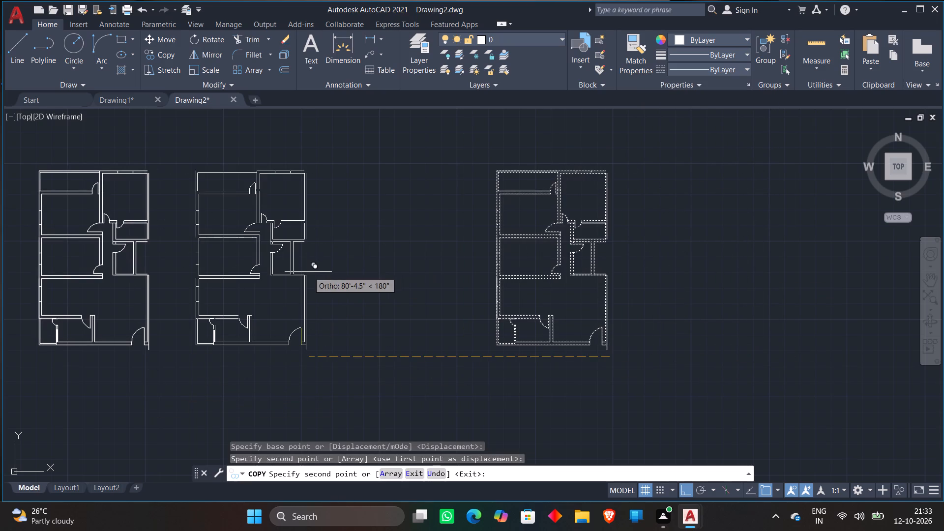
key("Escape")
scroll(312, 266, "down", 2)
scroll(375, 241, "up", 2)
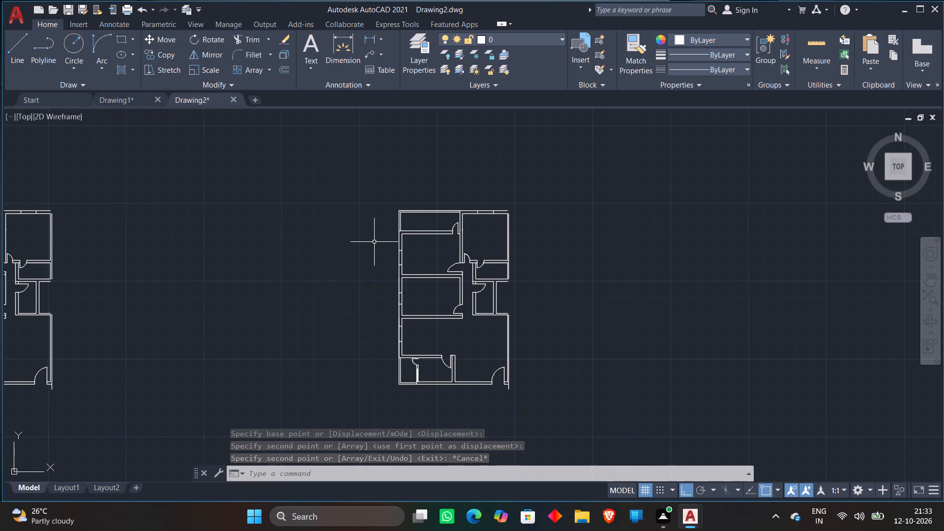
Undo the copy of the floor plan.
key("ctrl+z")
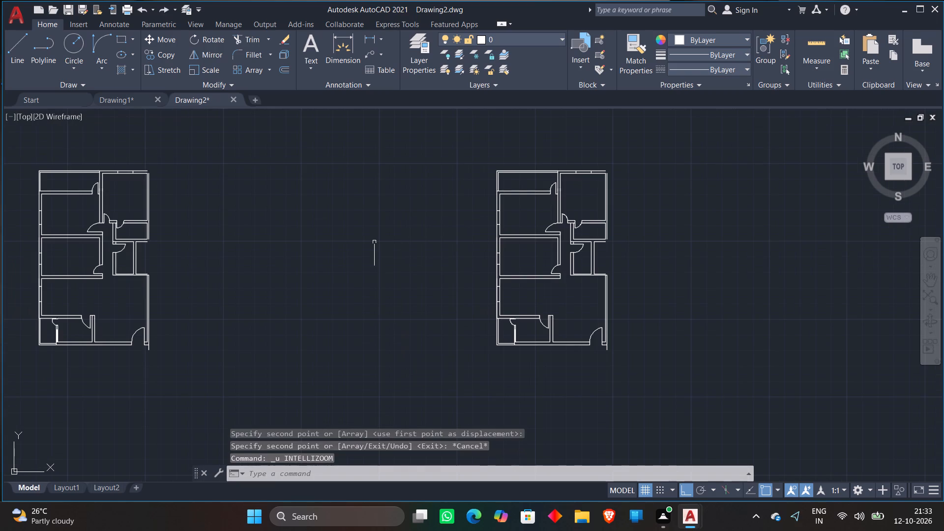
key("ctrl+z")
Draw a vertical centre line about 4'-2" long between the window lines' midpoints on the large southern room's west wall.
scroll(603, 279, "up", 2)
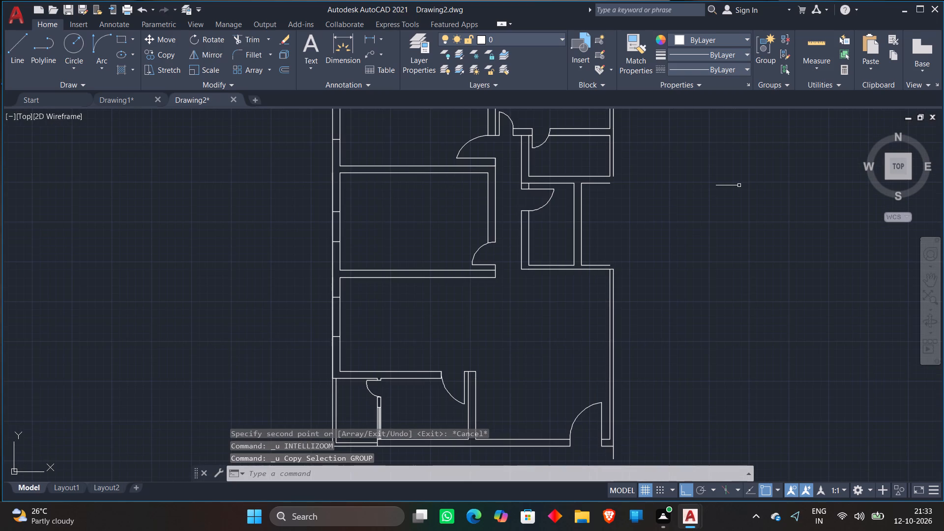
key("o")
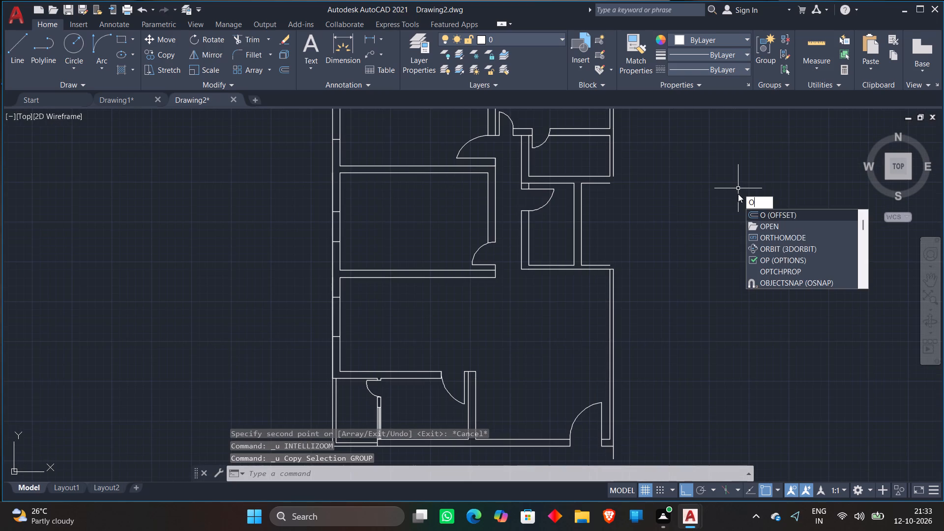
key("Escape")
key("l")
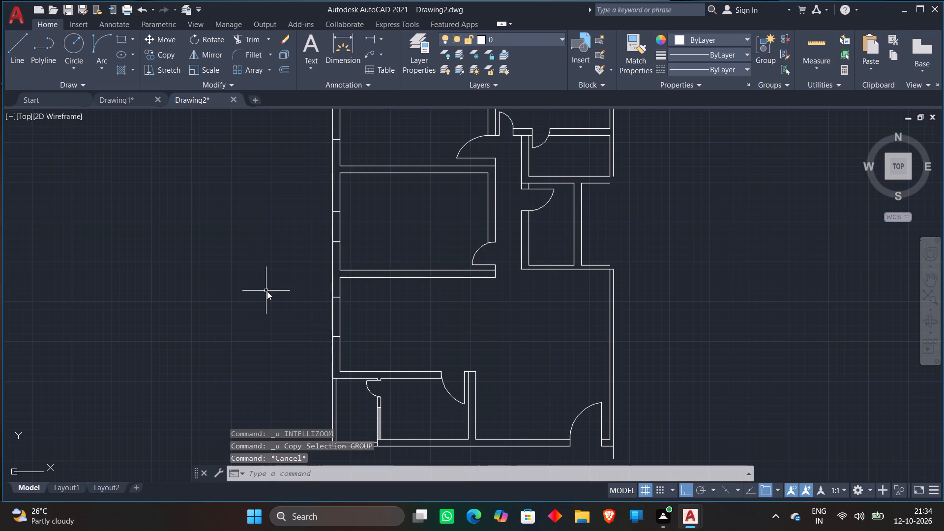
key("space")
scroll(328, 304, "up", 1)
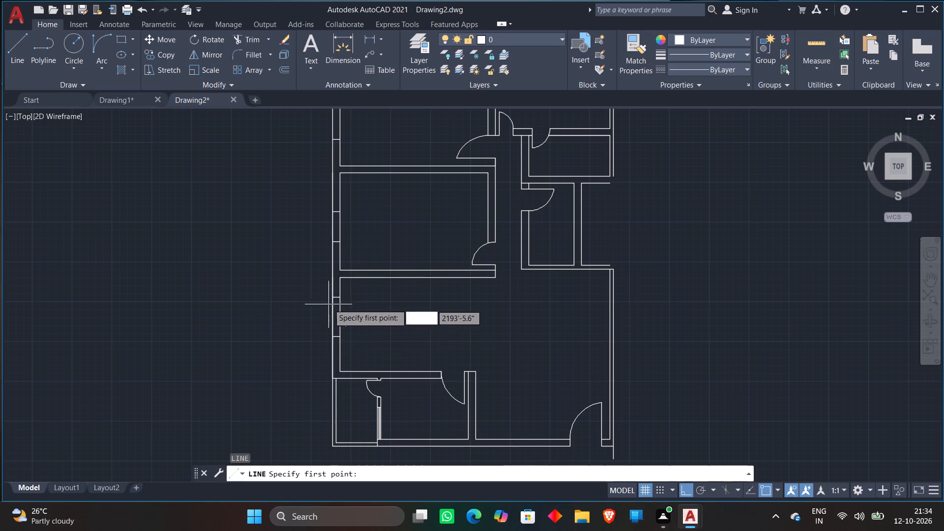
scroll(329, 304, "up", 2)
left_click(354, 279)
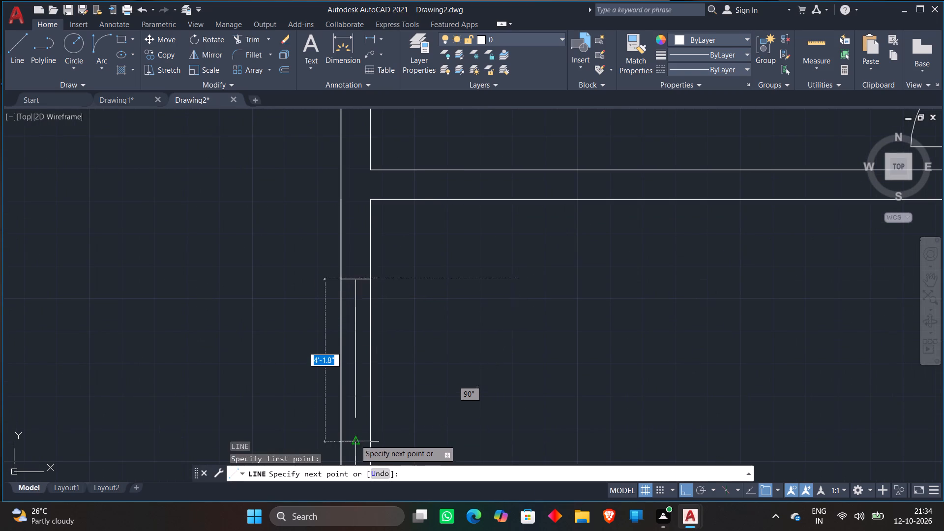
left_click(355, 439)
key("Escape")
scroll(389, 362, "down", 2)
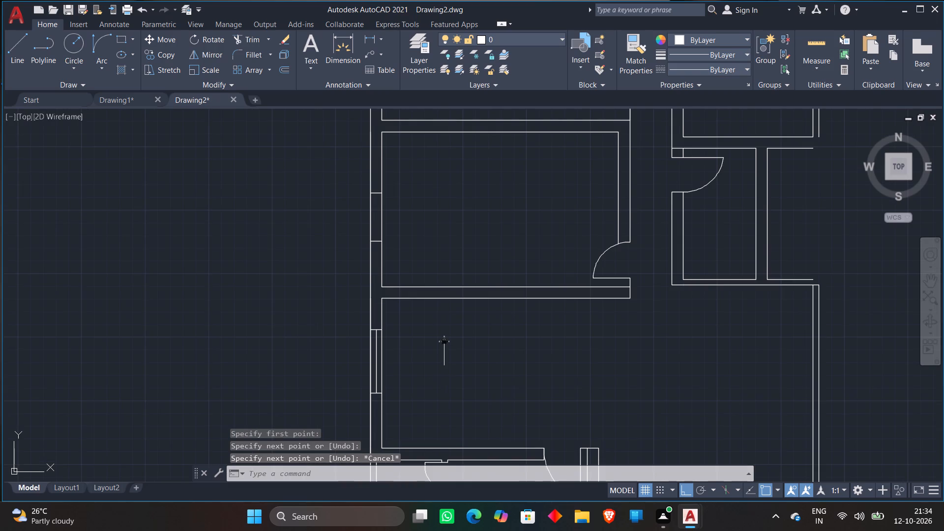
Draw a vertical centre line down from the upper window line's midpoint in the third room's west wall, past the lower window line.
middle_click(444, 342)
scroll(444, 343, "down", 3)
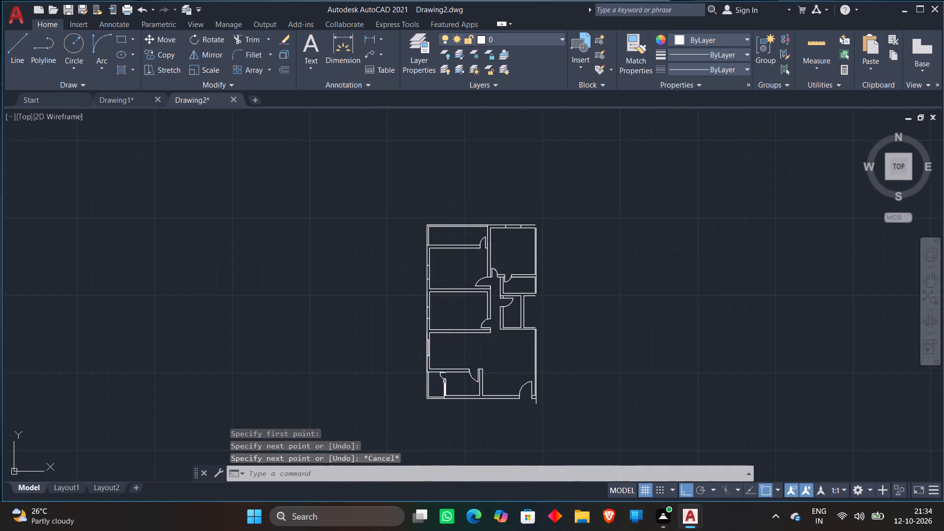
scroll(444, 382, "up", 4)
scroll(440, 308, "down", 3)
middle_click_drag(447, 213, 450, 230)
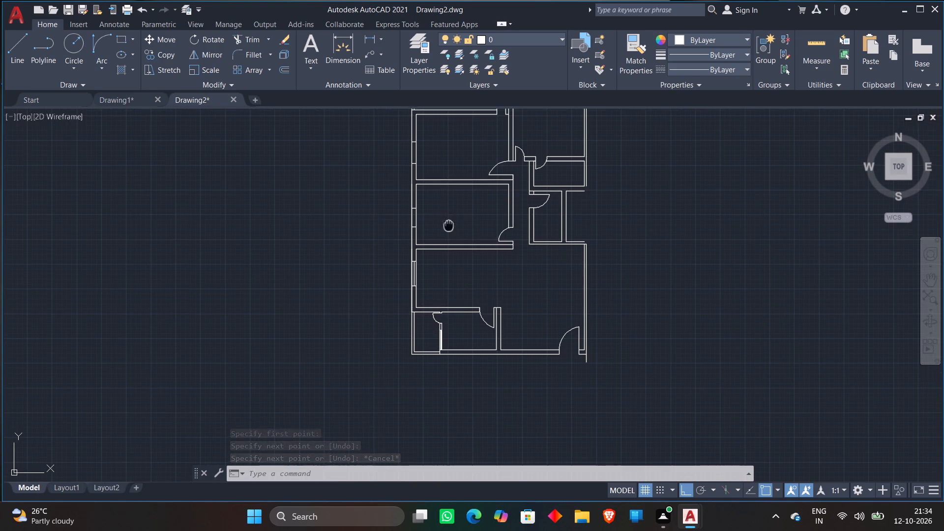
middle_click_drag(450, 230, 463, 285)
scroll(452, 268, "up", 2)
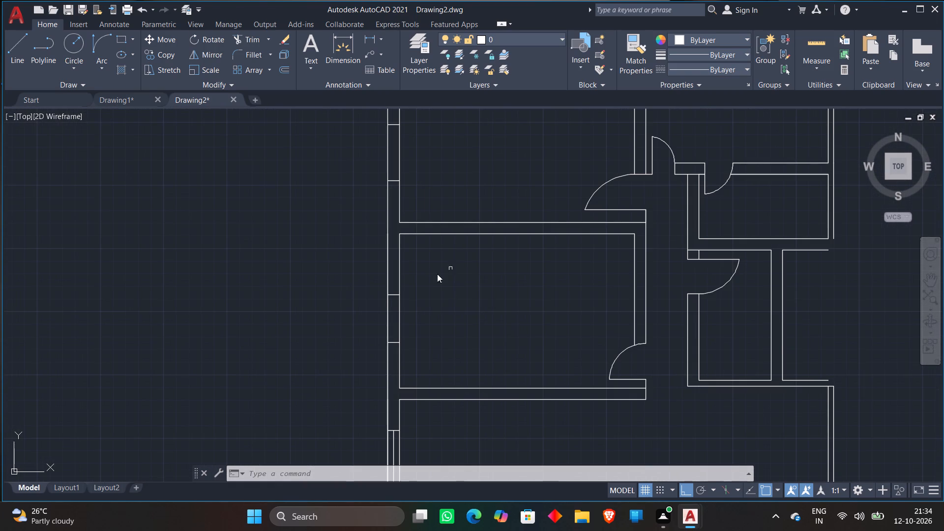
key("d")
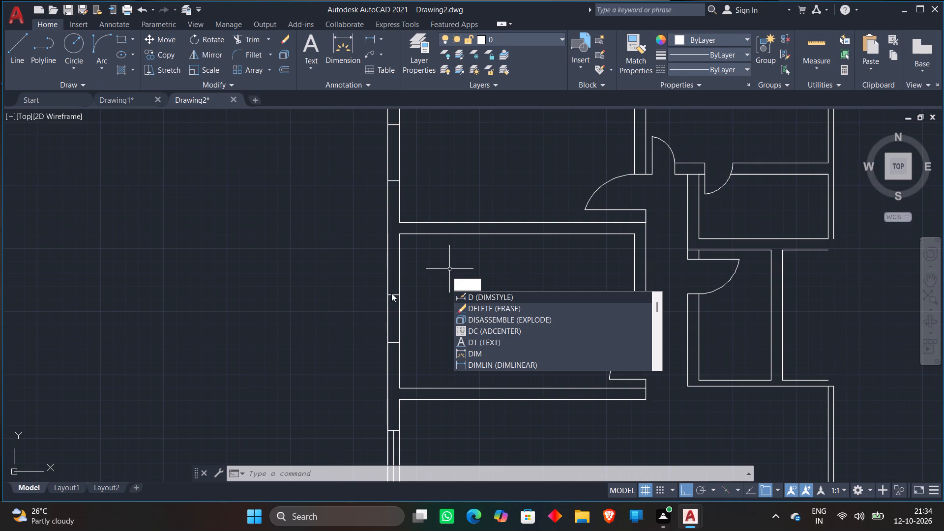
key("BackSpace")
key("space")
key("space")
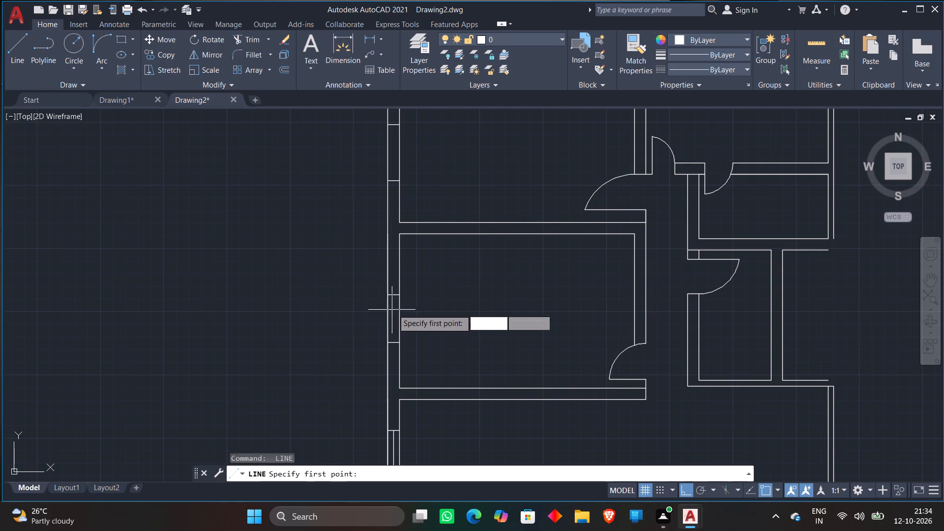
scroll(393, 308, "up", 3)
left_click(393, 257)
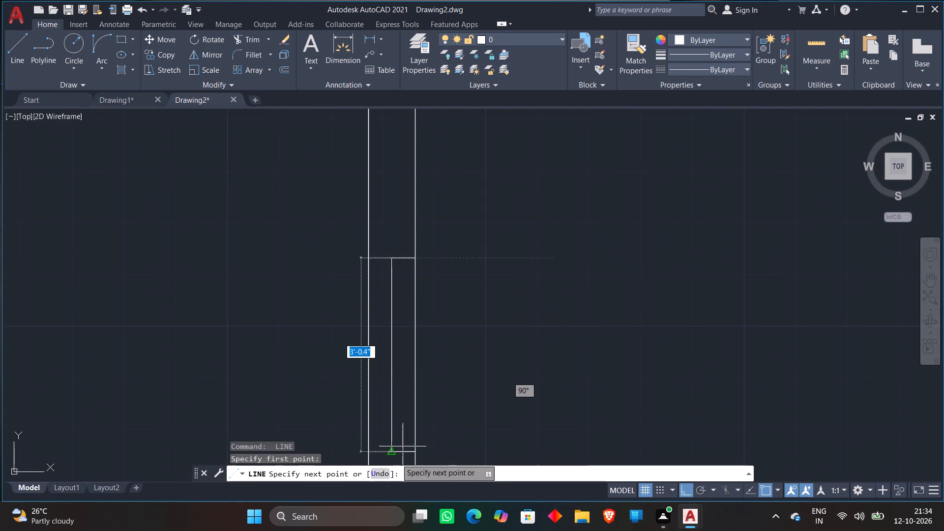
left_click(396, 459)
key("space")
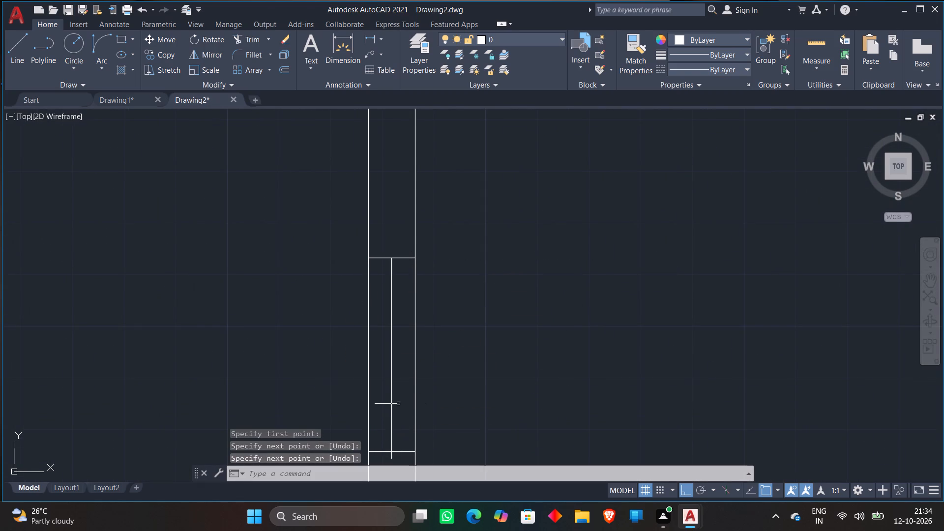
Trim the centre line's overhang below the lower window line on the third room's west wall.
type("TR")
key("space")
scroll(415, 350, "down", 1)
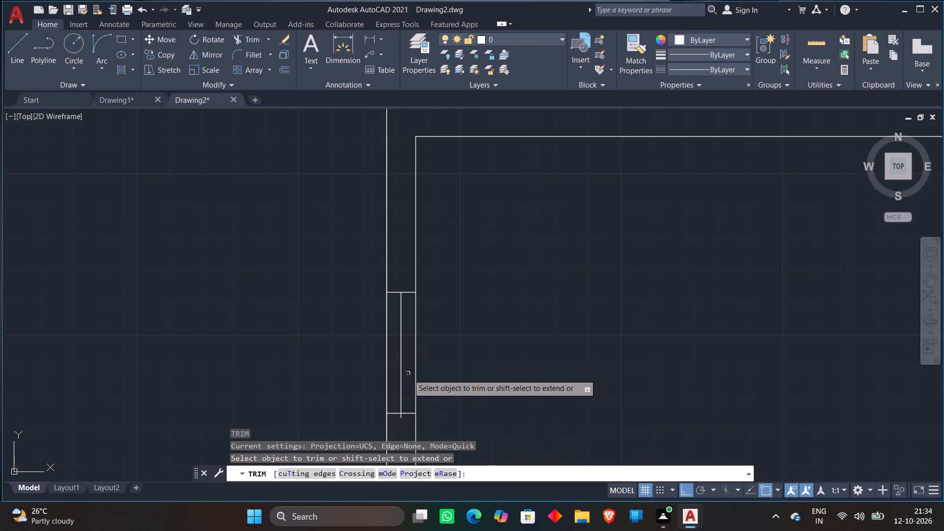
left_click(401, 417)
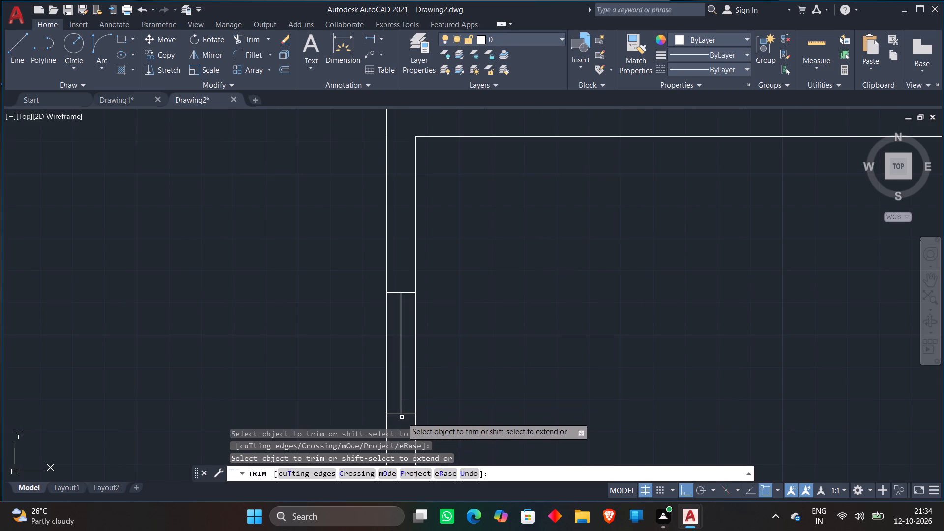
key("Escape")
Draw a vertical centre line about 3'-8" long between the window lines' midpoints on the west wall of the room below the north-western room.
scroll(501, 324, "down", 3)
key("space")
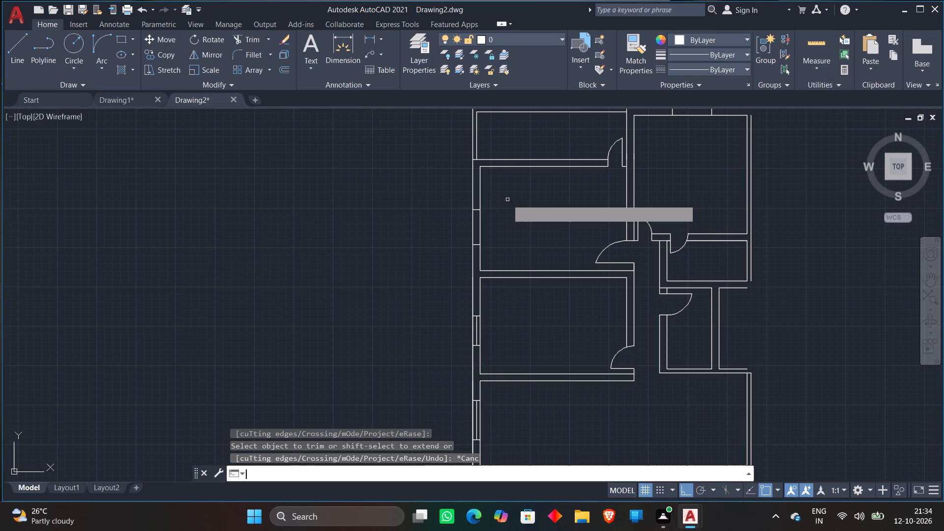
key("Escape")
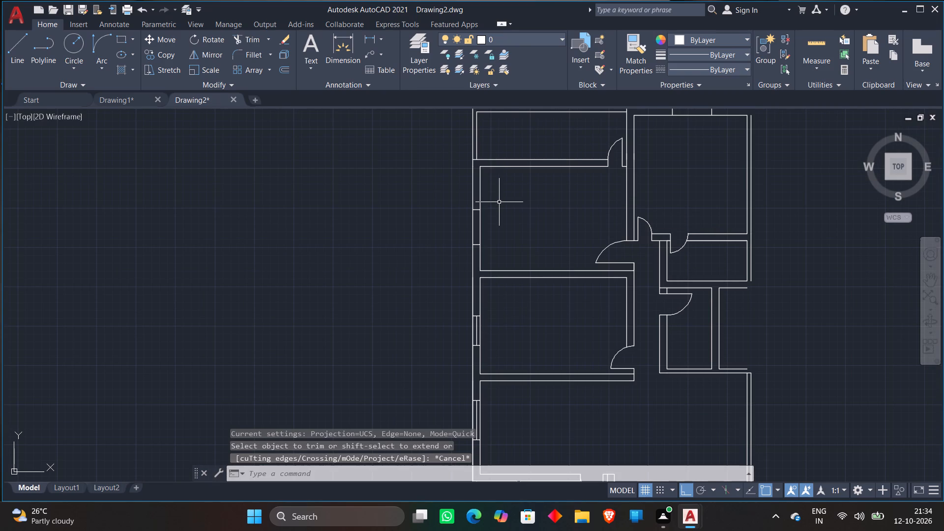
type("L")
key("space")
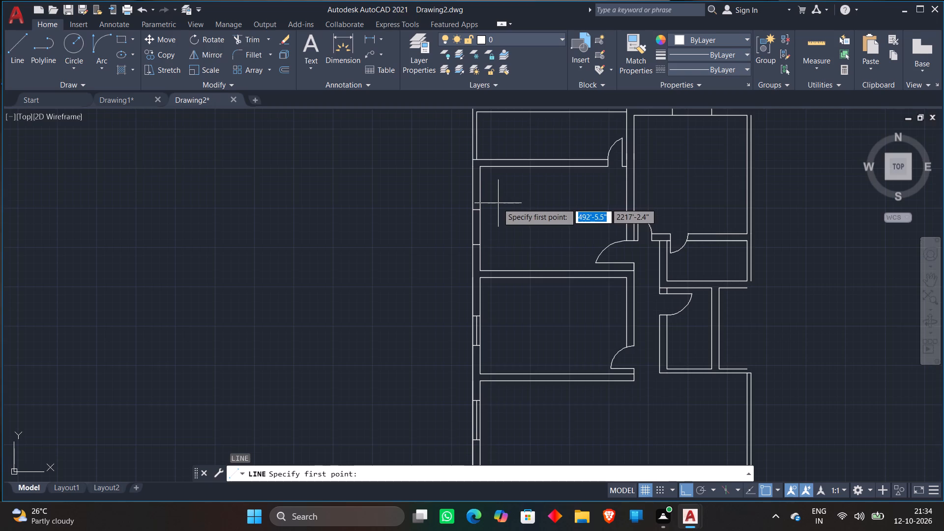
scroll(495, 204, "up", 2)
left_click(444, 218)
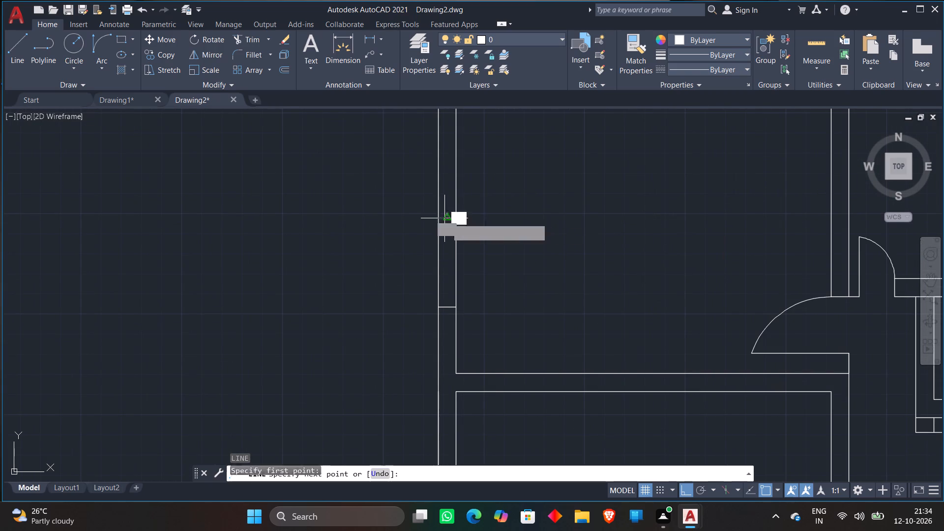
left_click(448, 306)
key("Escape")
scroll(531, 213, "down", 2)
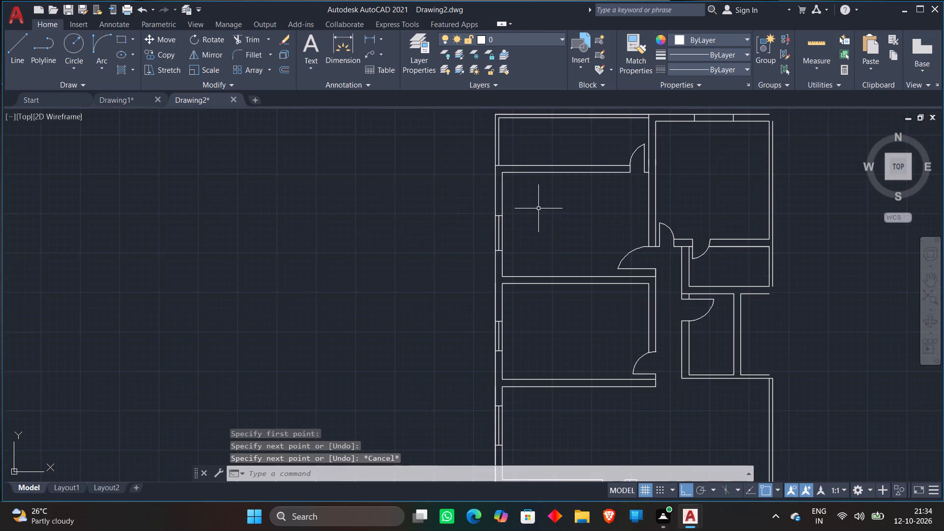
Draw a horizontal centre line about 4'-2" long between the window side lines' midpoints in the north-eastern room's north wall.
scroll(538, 208, "down", 1)
middle_click_drag(538, 209, 409, 255)
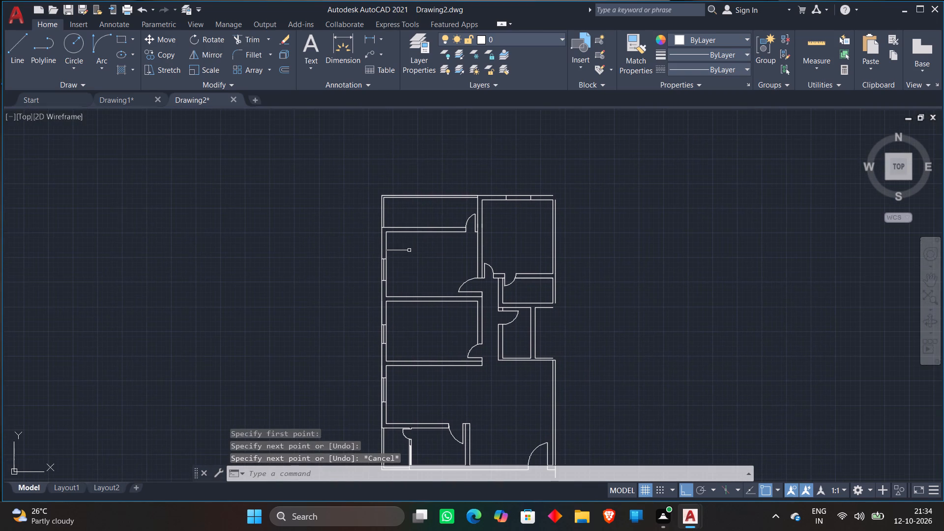
scroll(503, 186, "up", 3)
left_click(555, 178)
key("l")
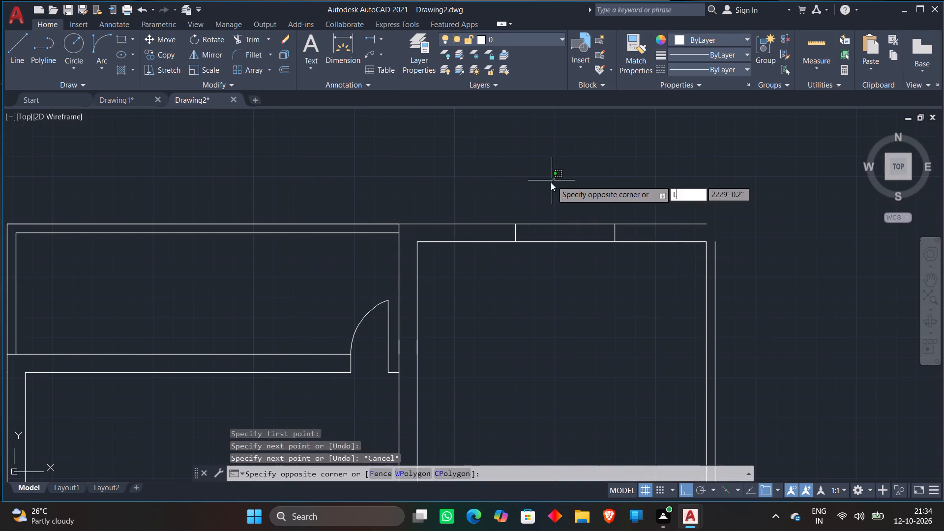
key("space")
scroll(543, 214, "up", 2)
left_click(475, 265)
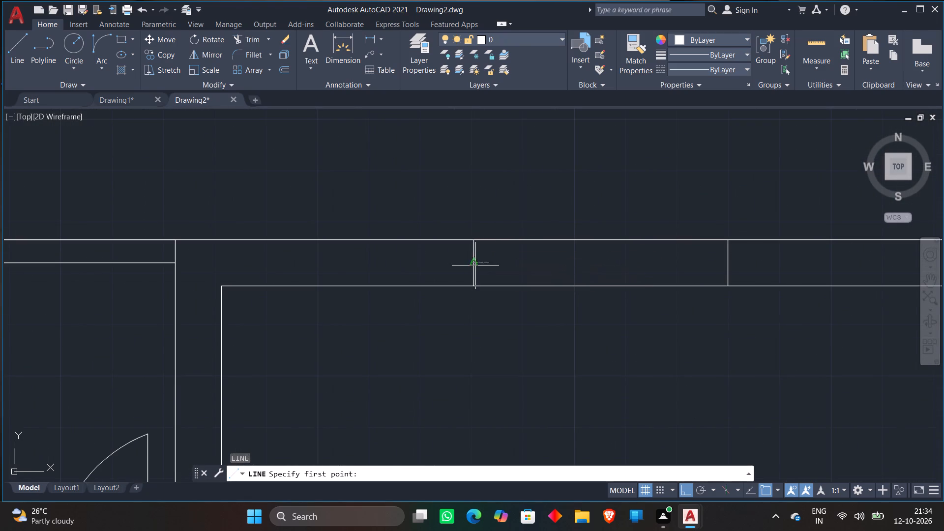
left_click(727, 265)
key("Escape")
scroll(727, 219, "down", 3)
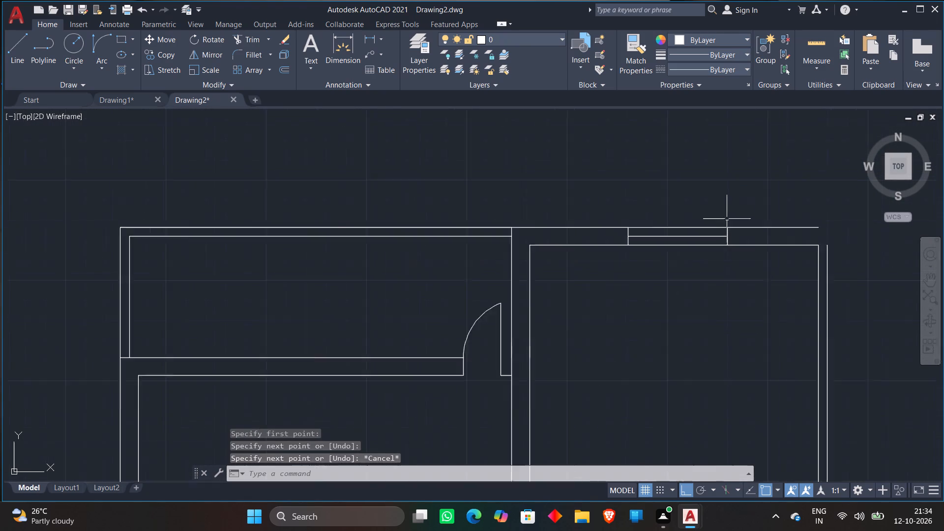
Mirror the entire floor plan about a vertical line just east of its east wall, keeping the source objects.
scroll(727, 219, "down", 1)
middle_click_drag(720, 263, 682, 240)
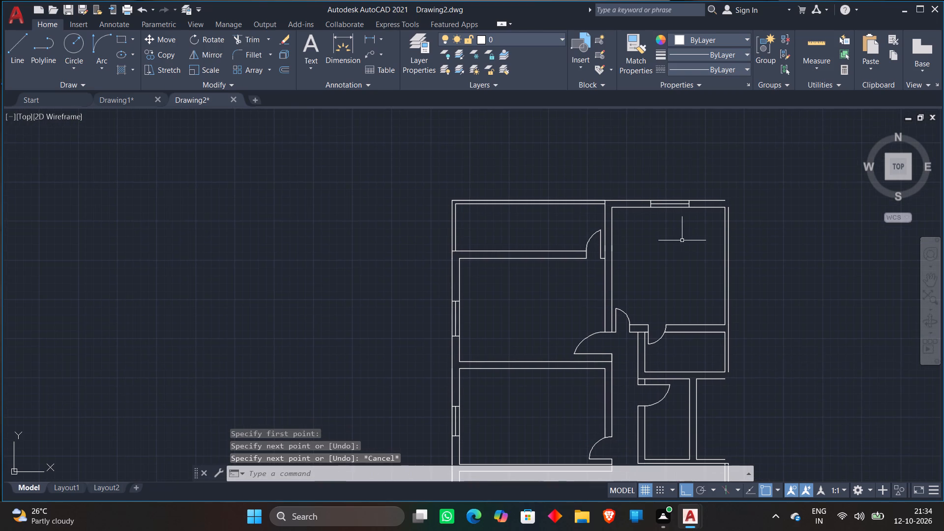
scroll(663, 381, "up", 1)
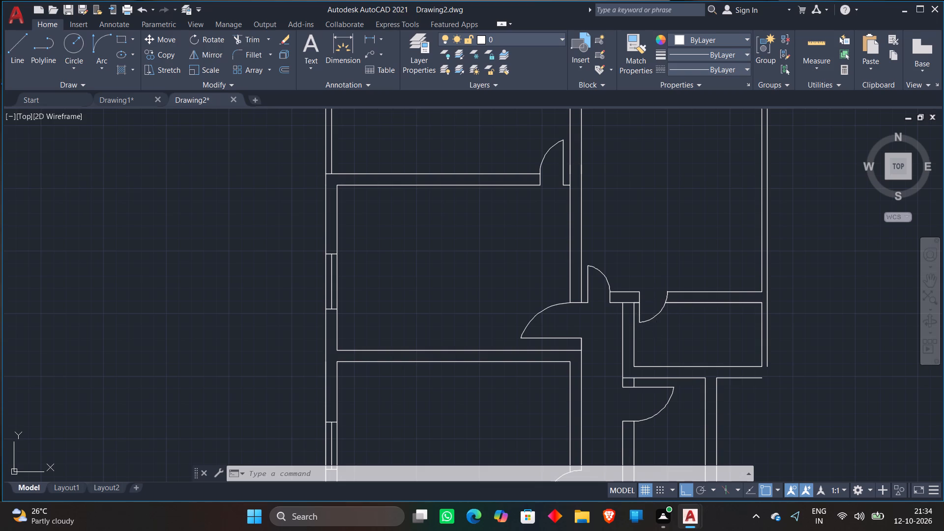
scroll(659, 317, "down", 1)
scroll(800, 298, "down", 1)
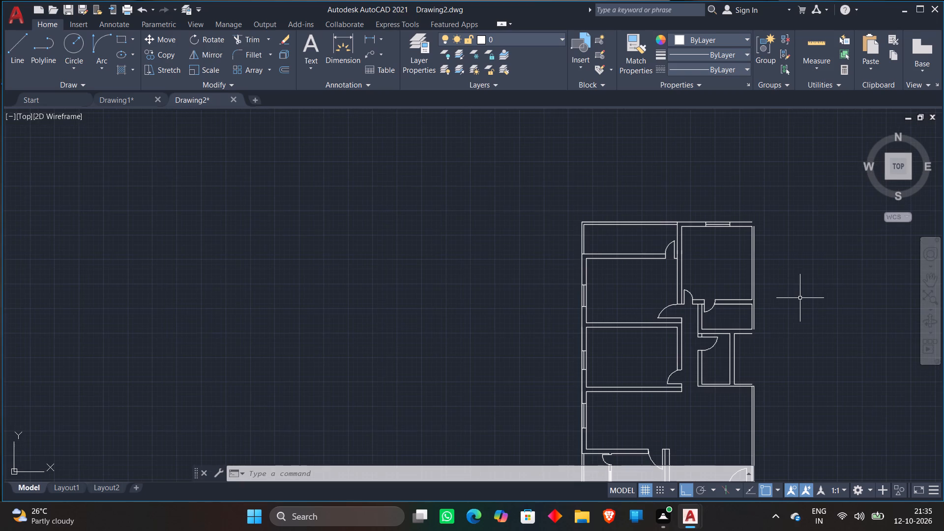
middle_click_drag(800, 298, 662, 220)
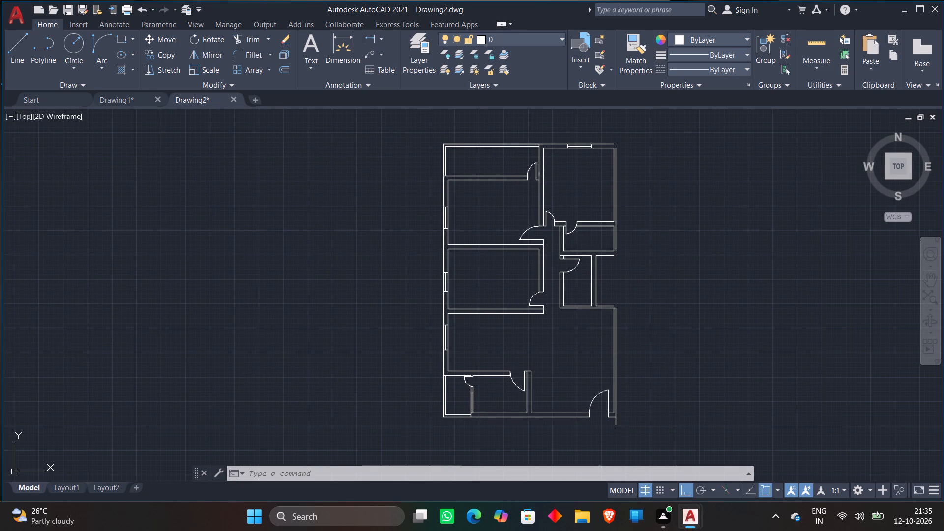
left_click(407, 126)
left_click(668, 435)
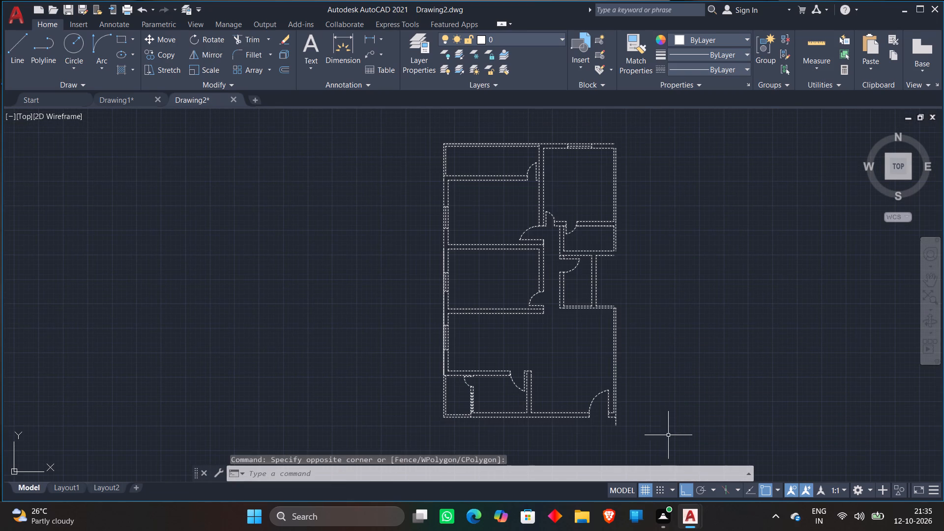
left_click(196, 56)
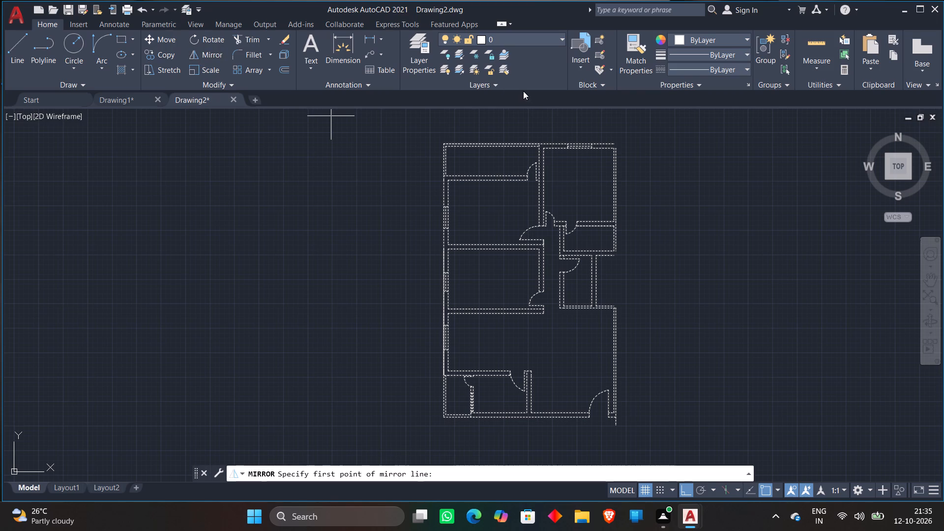
left_click(622, 130)
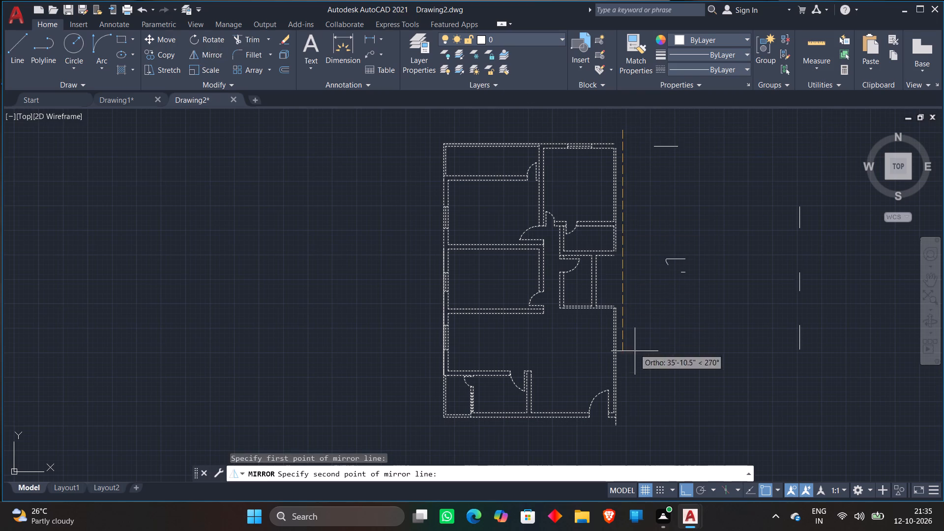
left_click(633, 439)
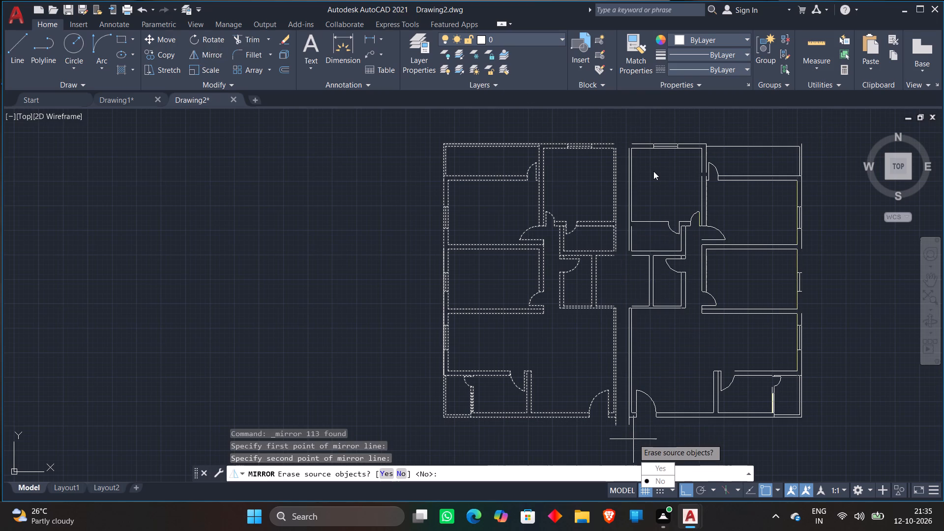
left_click_drag(645, 478, 634, 439)
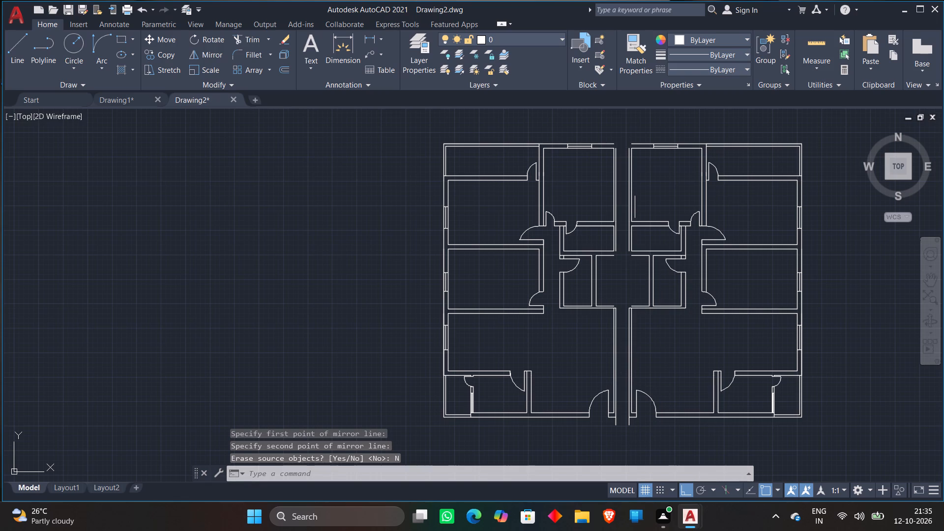
Move the mirrored plan west about 2'-3" so its outer shared-wall line meets the original plan's outer east wall line.
left_click(624, 135)
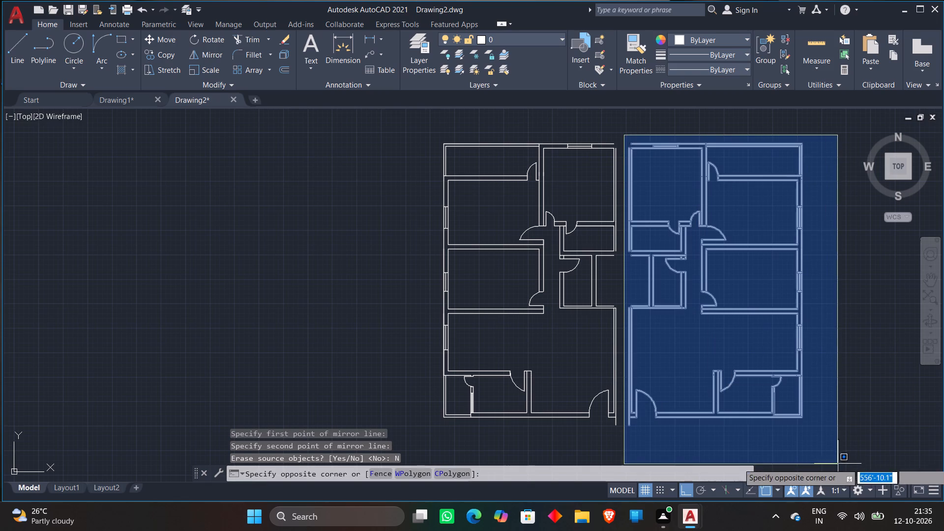
left_click(838, 462)
key("m")
key("space")
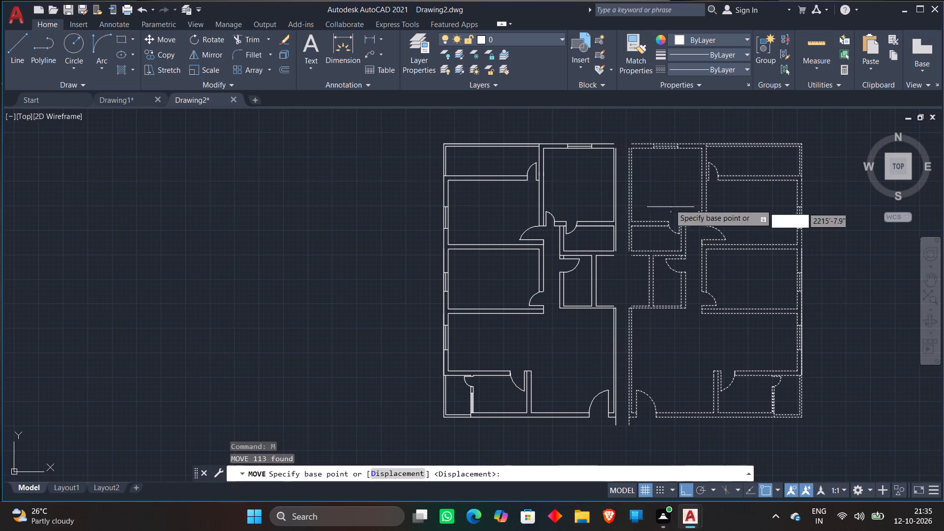
scroll(641, 146, "up", 3)
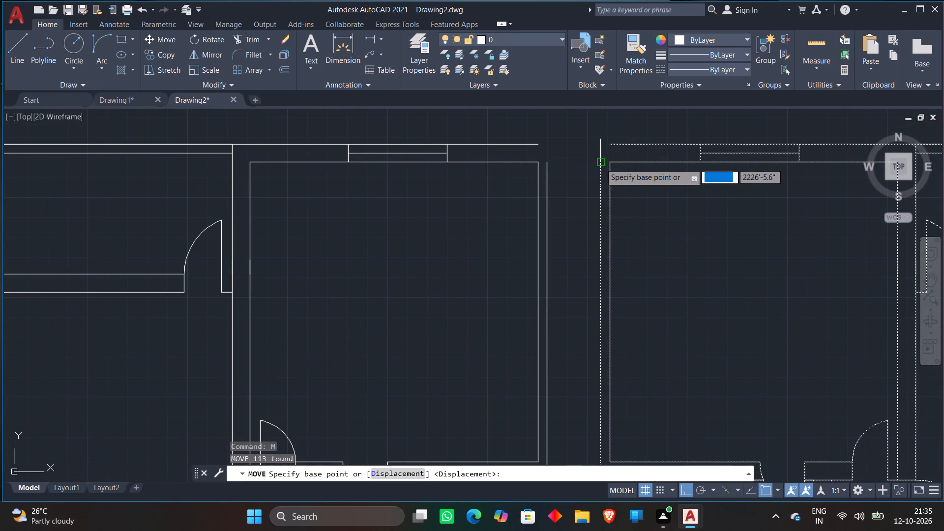
left_click(600, 163)
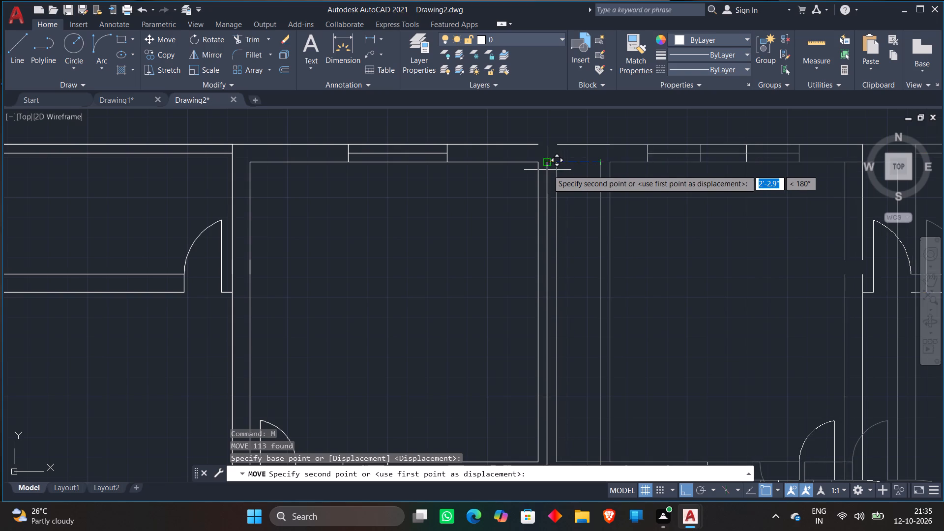
left_click(544, 164)
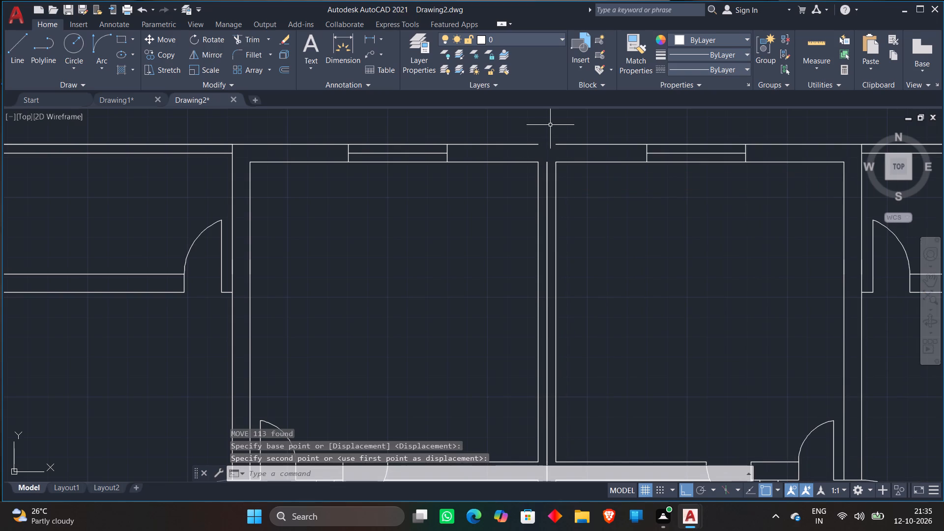
Extend the original plan's outer north wall line east across the gap to the mirrored plan's north wall.
type("EX")
key("space")
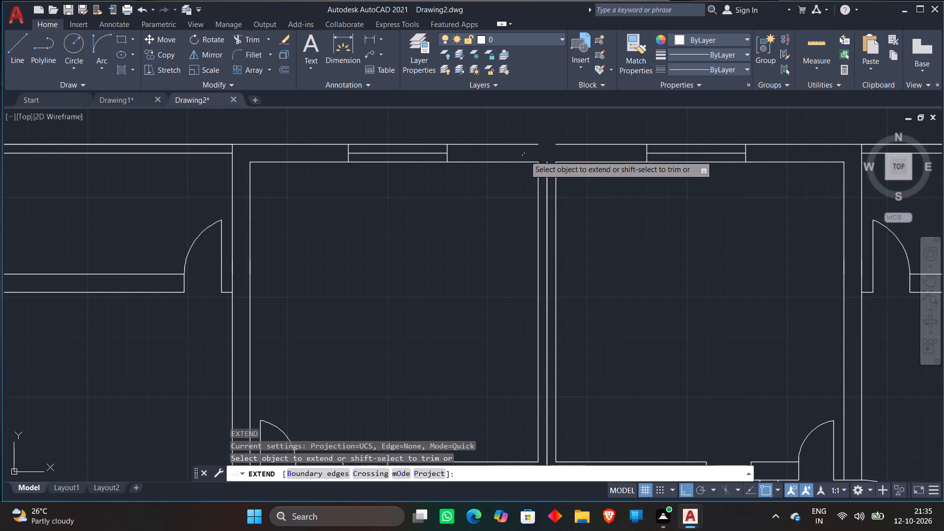
left_click(537, 144)
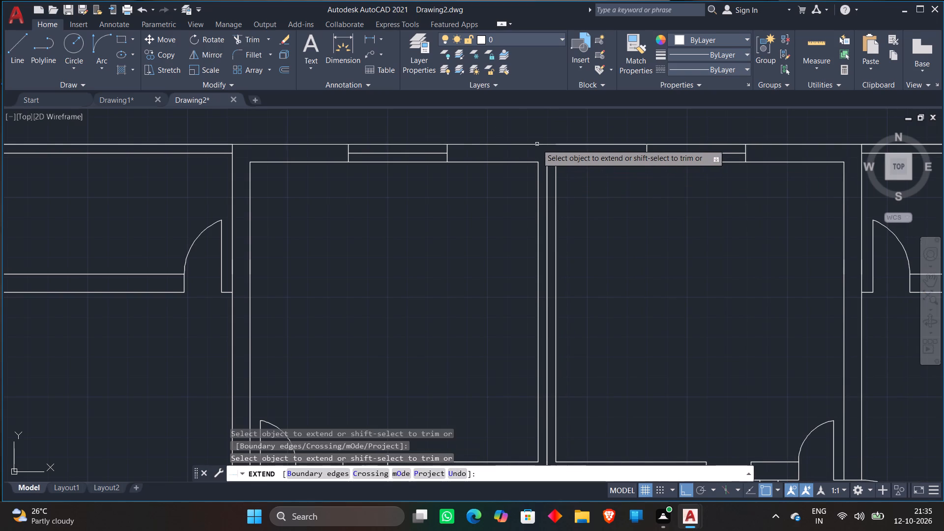
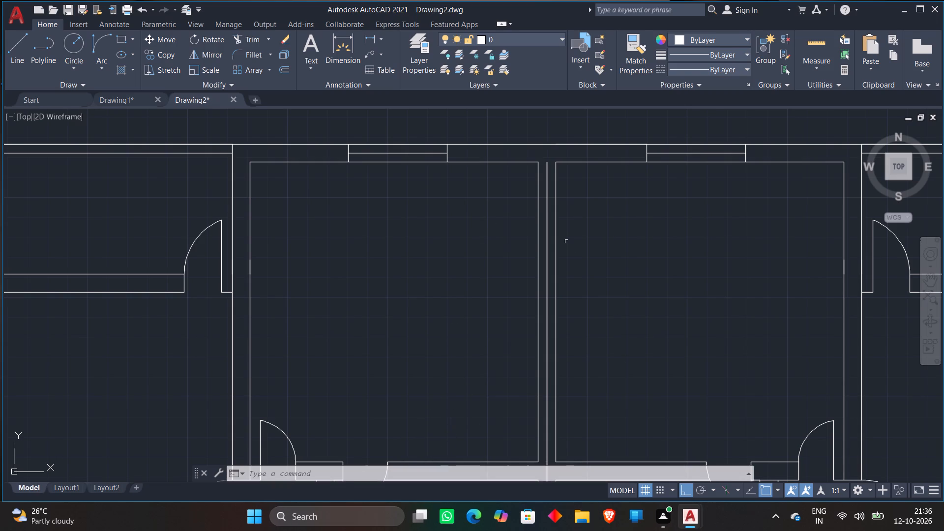
Delete the two overlapping lines running down the middle of the shared wall between the two northern rooms.
left_click(546, 239)
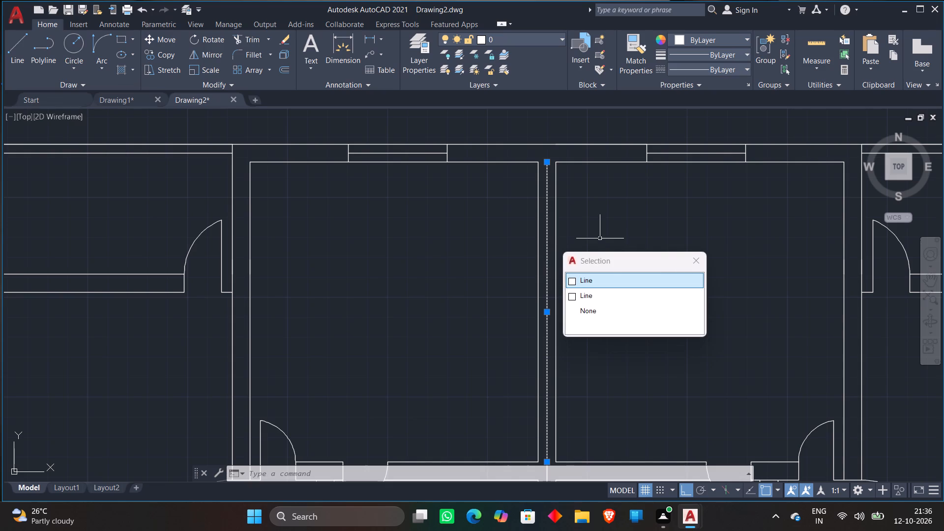
key("Delete")
scroll(600, 241, "down", 1)
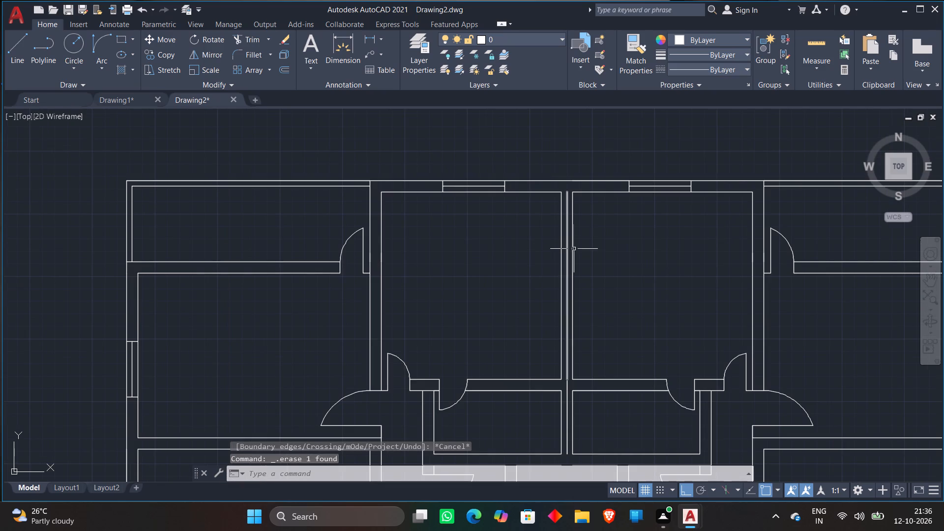
left_click(566, 260)
key("Delete")
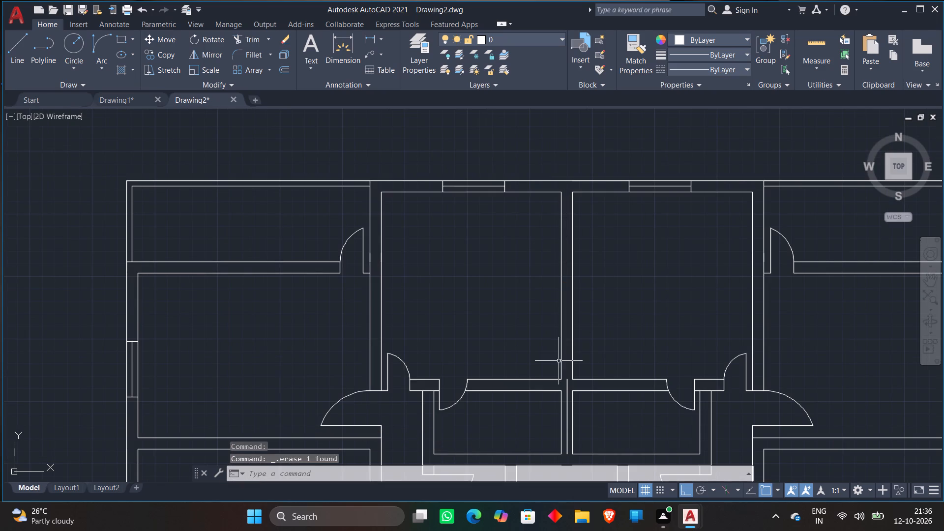
Delete the two overlapping middle lines in the shared wall between the small rooms south of the northern rooms.
left_click(566, 386)
key("Delete")
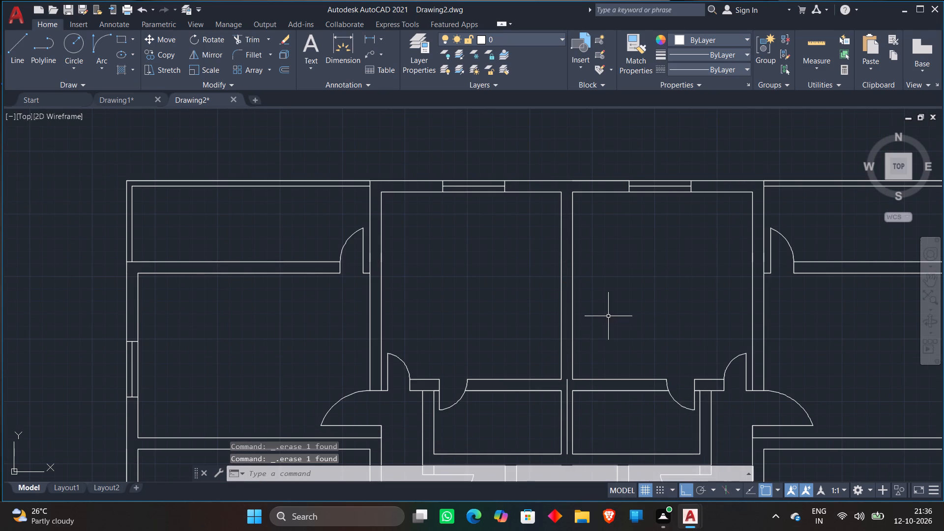
scroll(608, 316, "down", 2)
scroll(589, 356, "up", 3)
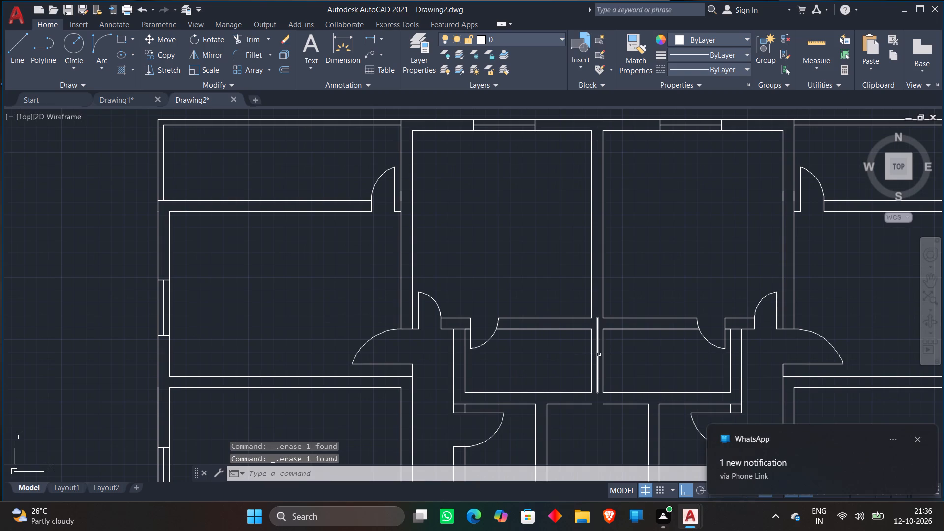
left_click(598, 357)
key("Delete")
Delete the two overlapping middle lines in the shared wall between the large southern rooms.
scroll(633, 259, "down", 1)
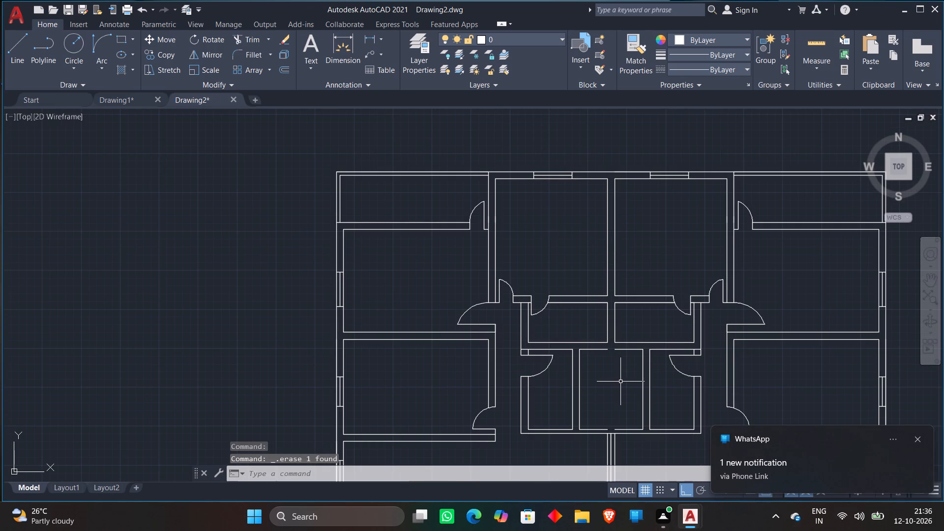
middle_click_drag(620, 382, 619, 279)
scroll(628, 290, "down", 1)
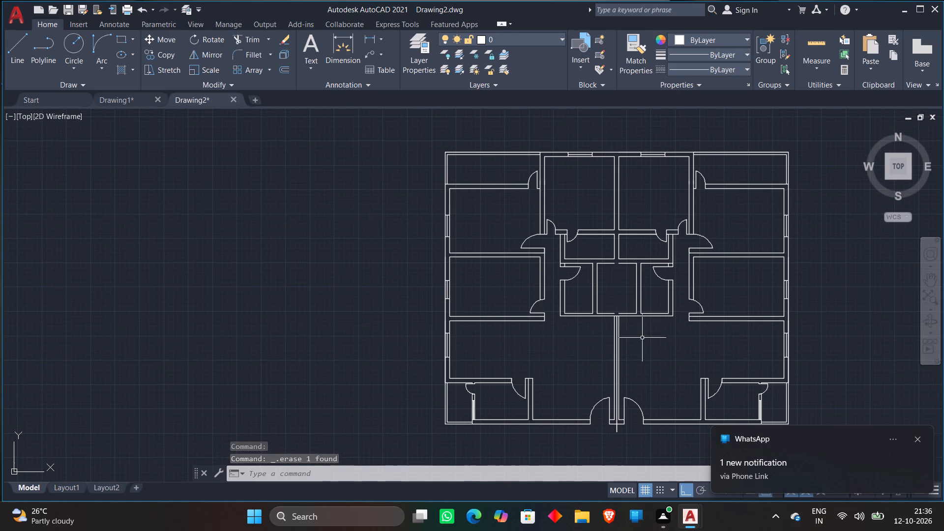
scroll(619, 366, "up", 2)
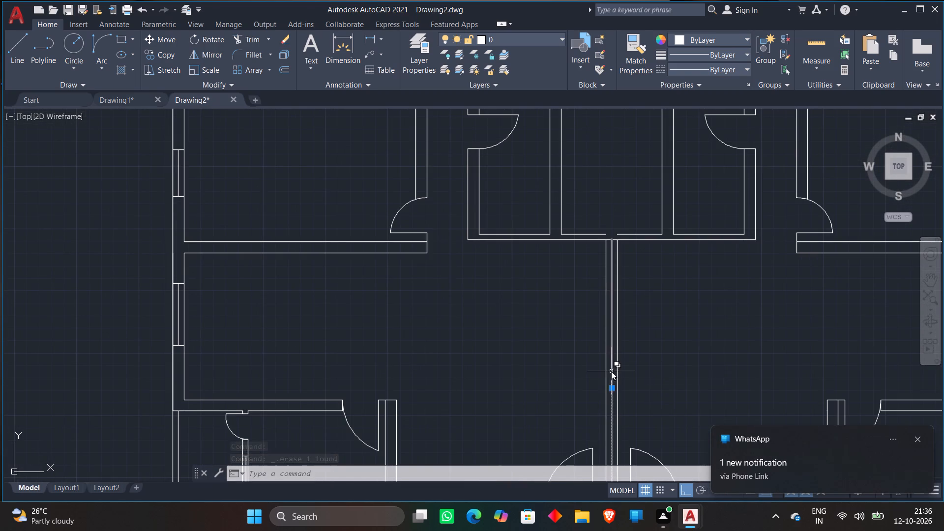
left_click(611, 371)
key("Delete")
key("Delete")
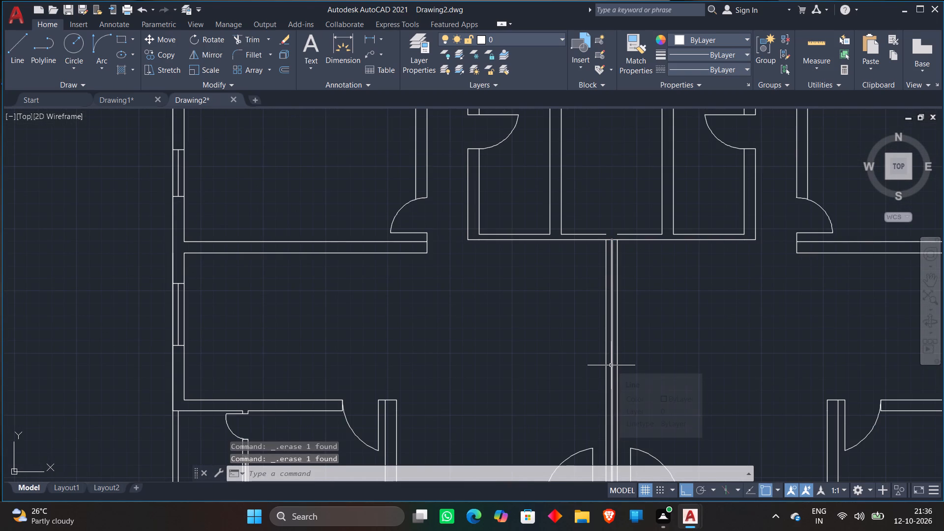
left_click(611, 365)
key("Delete")
Extend the central shaft's inner south wall line east across the gap to meet the mirrored plan's line.
scroll(629, 329, "down", 2)
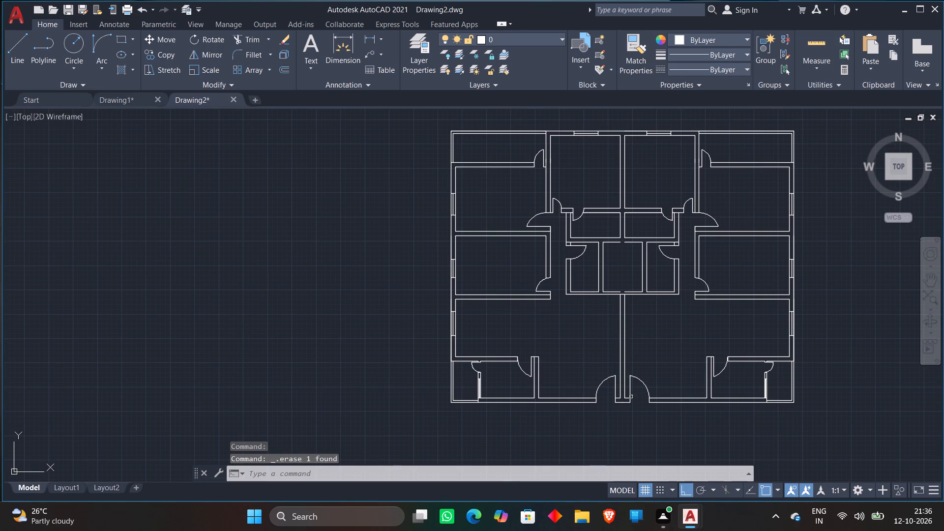
scroll(630, 397, "up", 4)
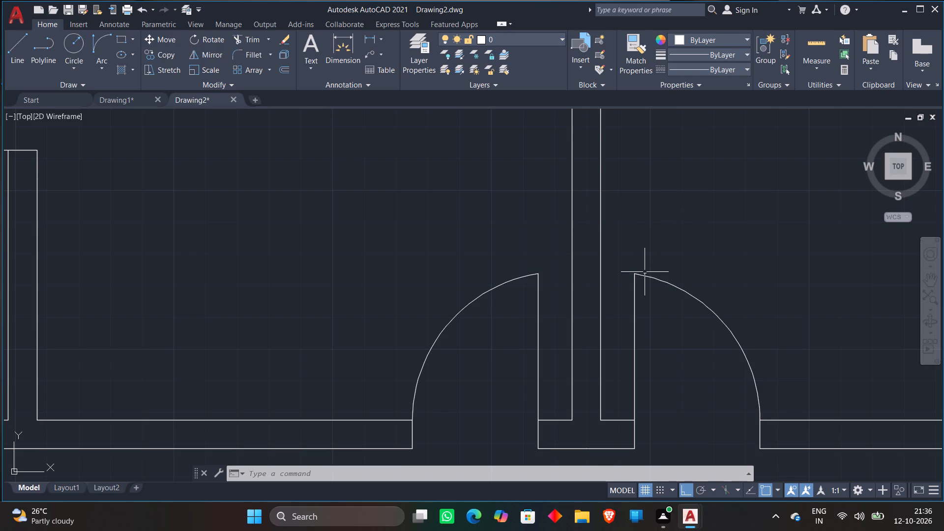
scroll(654, 176, "down", 1)
middle_click_drag(667, 156, 653, 295)
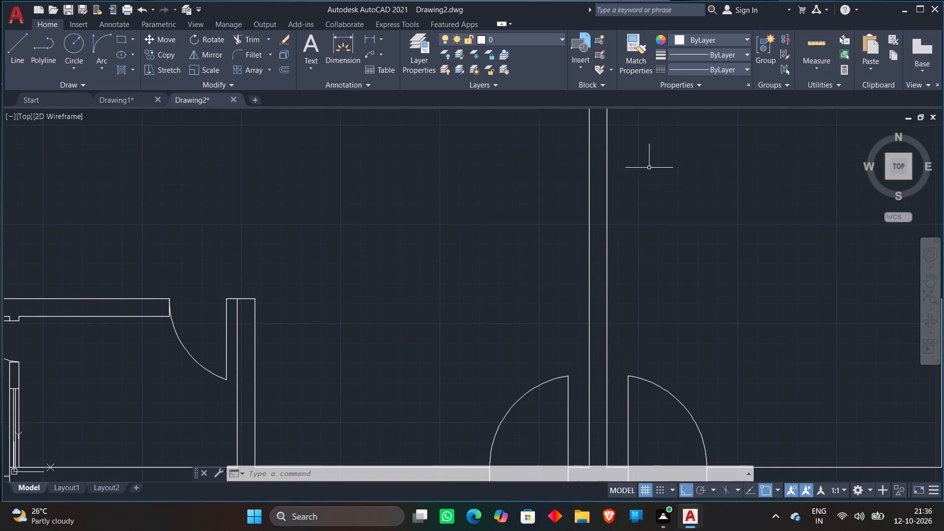
scroll(652, 146, "down", 1)
middle_click_drag(651, 147, 632, 345)
scroll(599, 260, "up", 2)
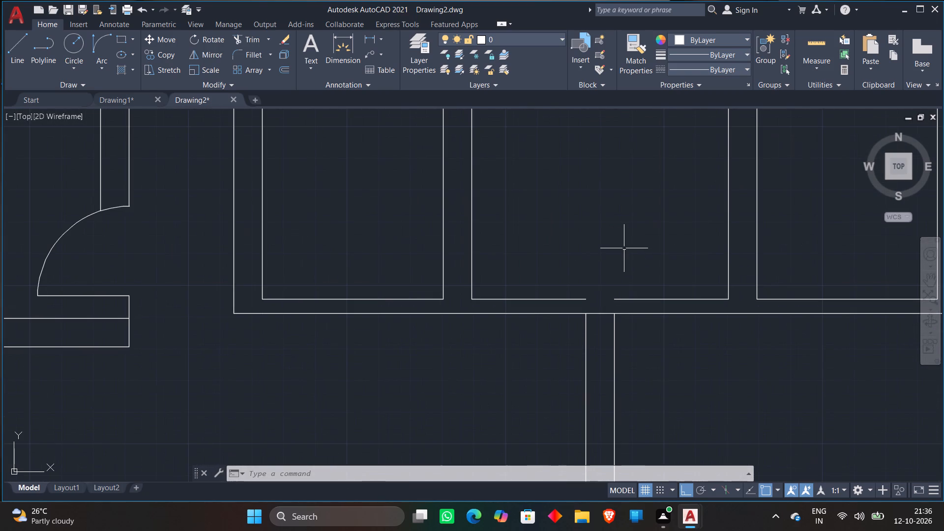
type("EX")
key("space")
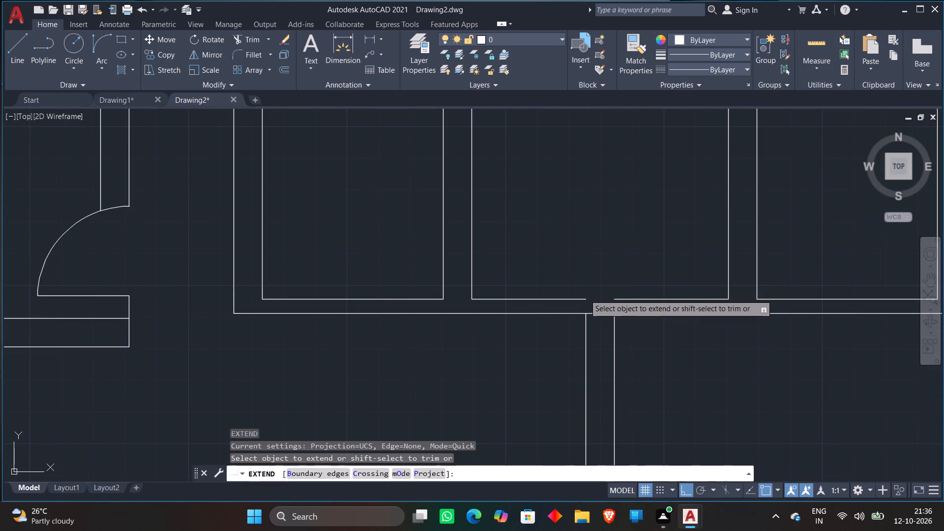
left_click(586, 299)
key("Escape")
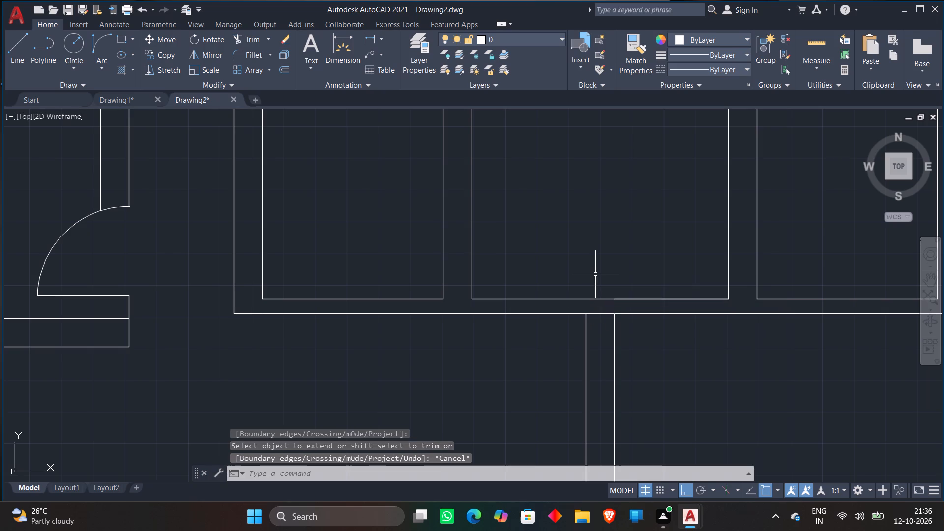
Trim the overlapping outer south wall lines below the central shaft between the two faces of the shared wall.
type("TR")
key("space")
left_click(598, 314)
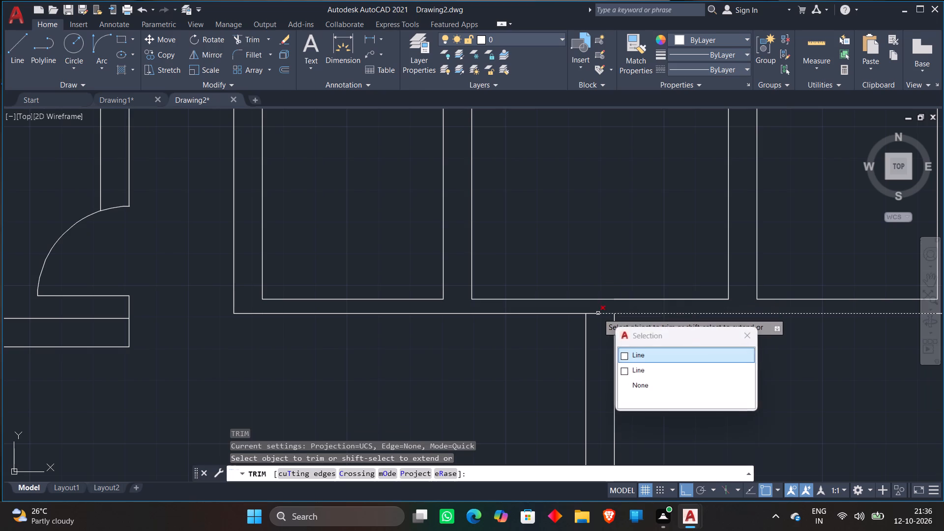
left_click(598, 311)
left_click(597, 321)
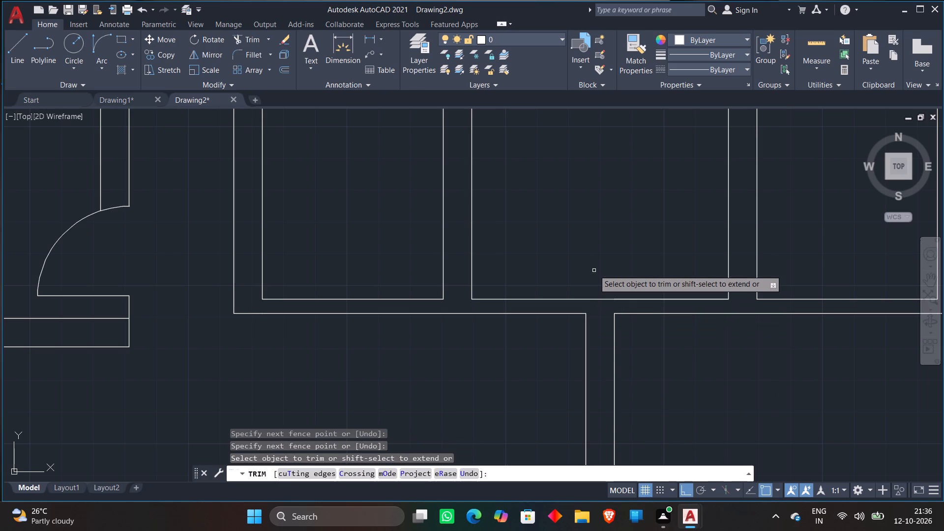
key("Escape")
Extend the central shaft's inner north wall line east across the gap to meet the mirrored plan's line.
scroll(627, 177, "down", 3)
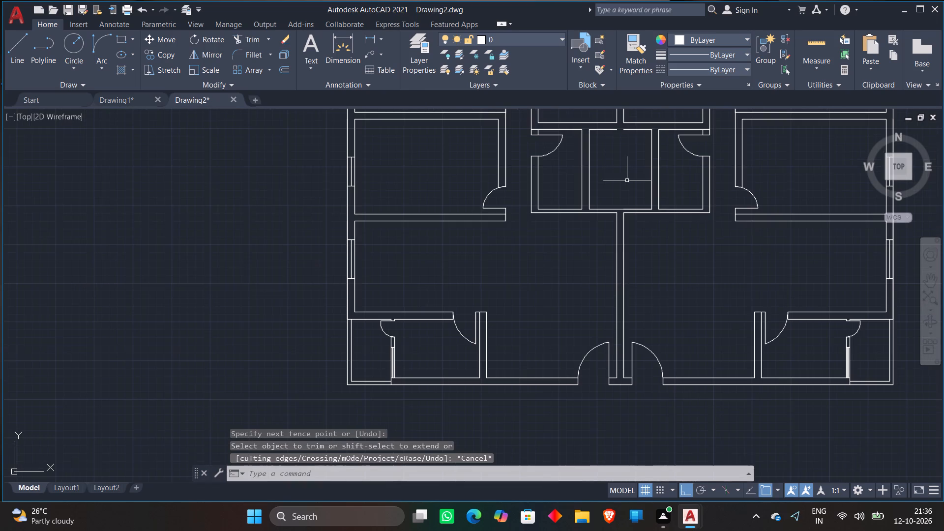
middle_click_drag(625, 182, 617, 204)
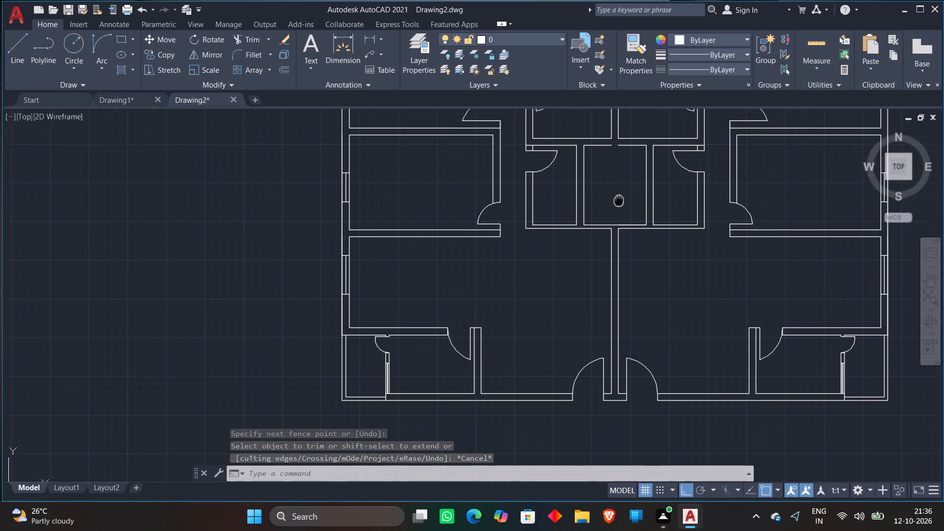
middle_click_drag(617, 204, 596, 279)
scroll(601, 205, "up", 2)
scroll(613, 192, "down", 1)
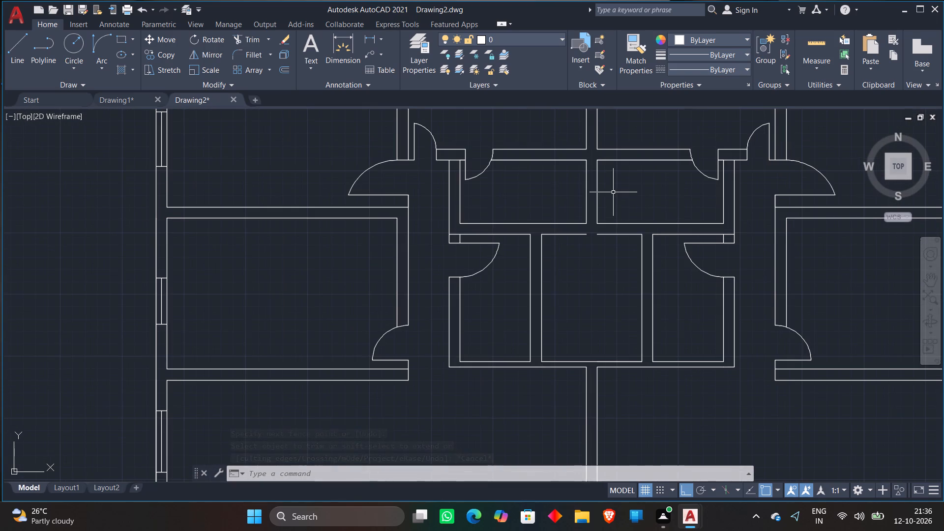
type("EX")
key("space")
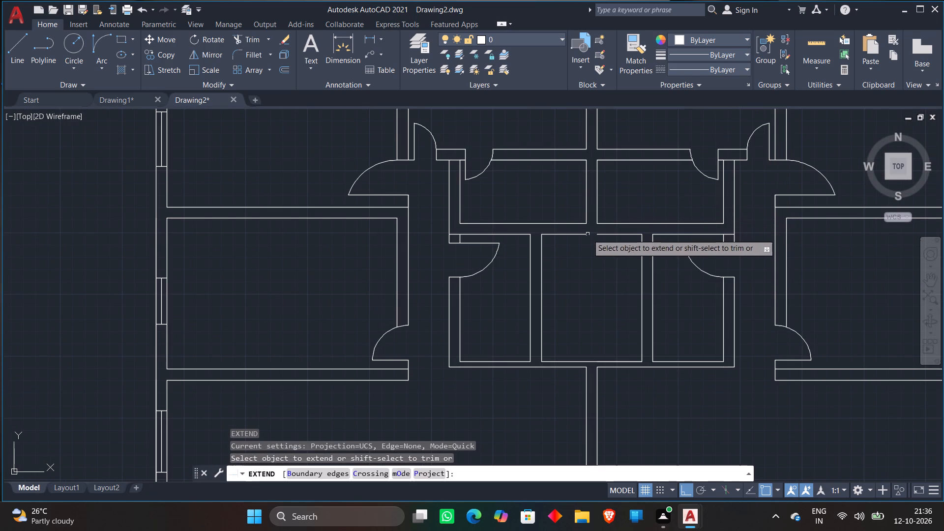
left_click(587, 235)
key("Escape")
Draw a diagonal line across the central shaft from its north-west inner corner to its south-east inner corner.
scroll(641, 151, "down", 2)
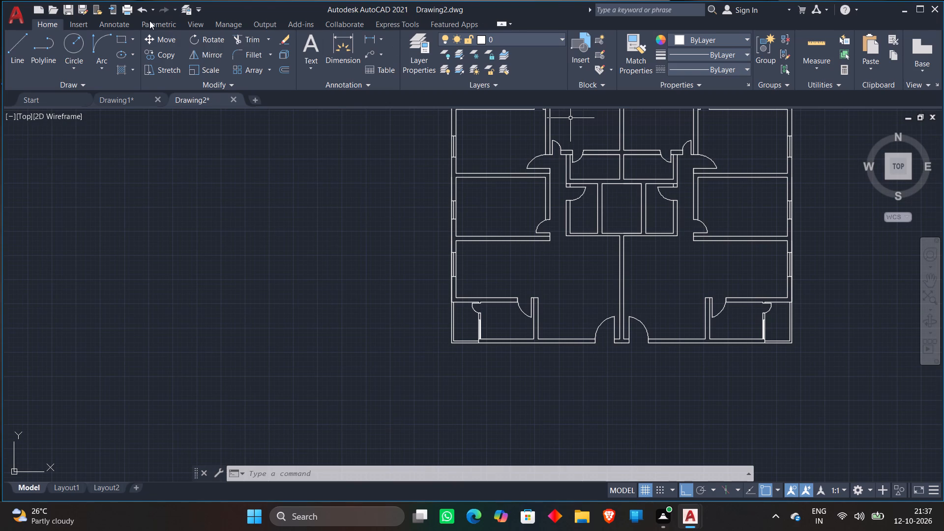
left_click(11, 45)
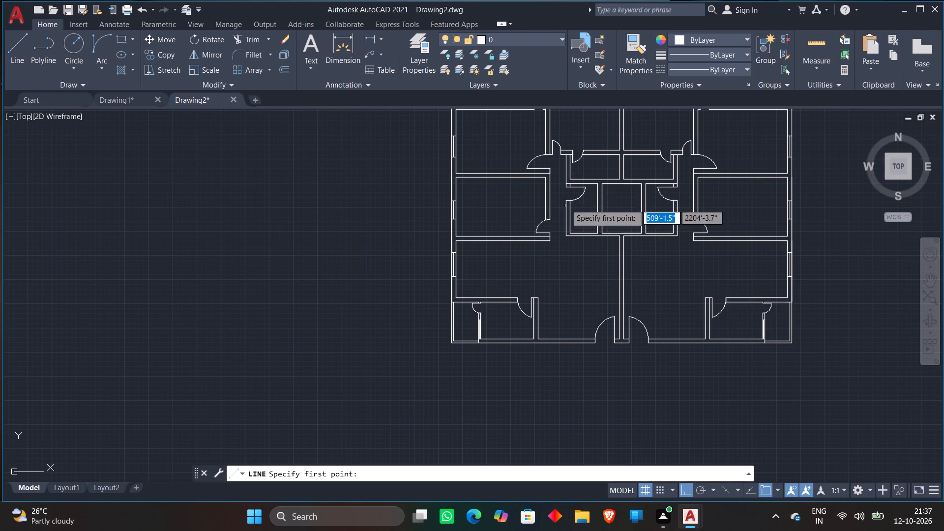
scroll(614, 191, "up", 3)
left_click(570, 162)
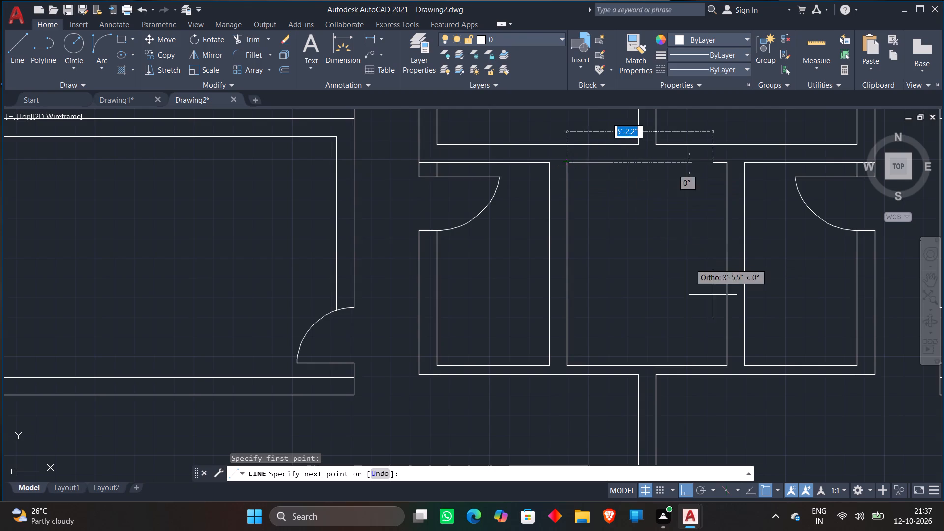
left_click(736, 374)
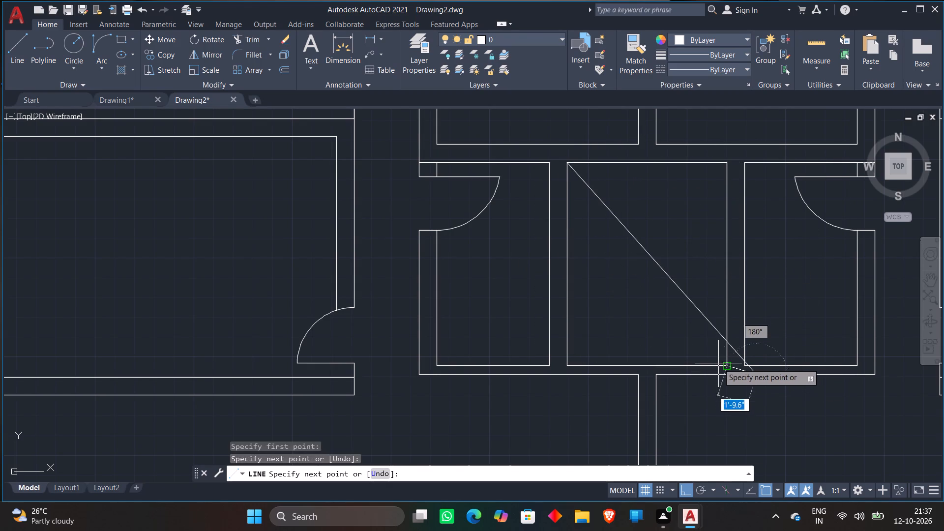
key("Escape")
left_click(716, 330)
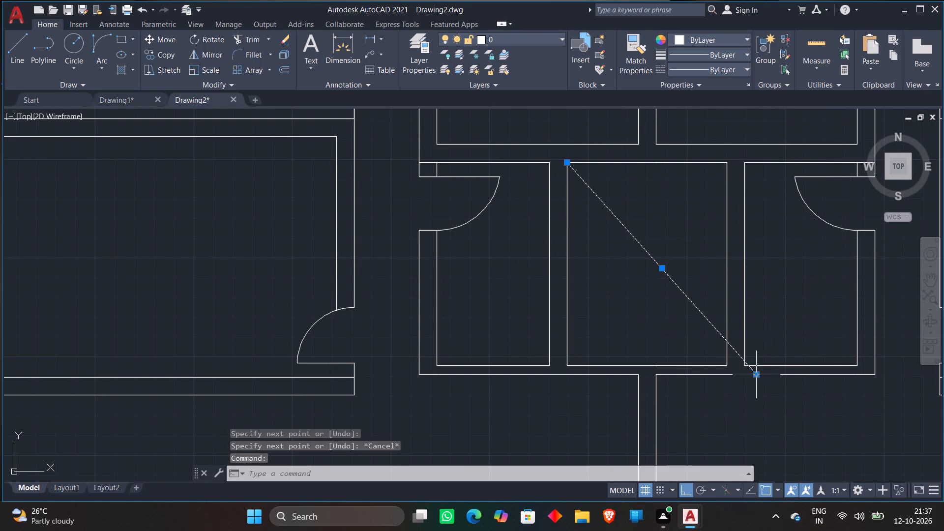
left_click(760, 377)
left_click(715, 360)
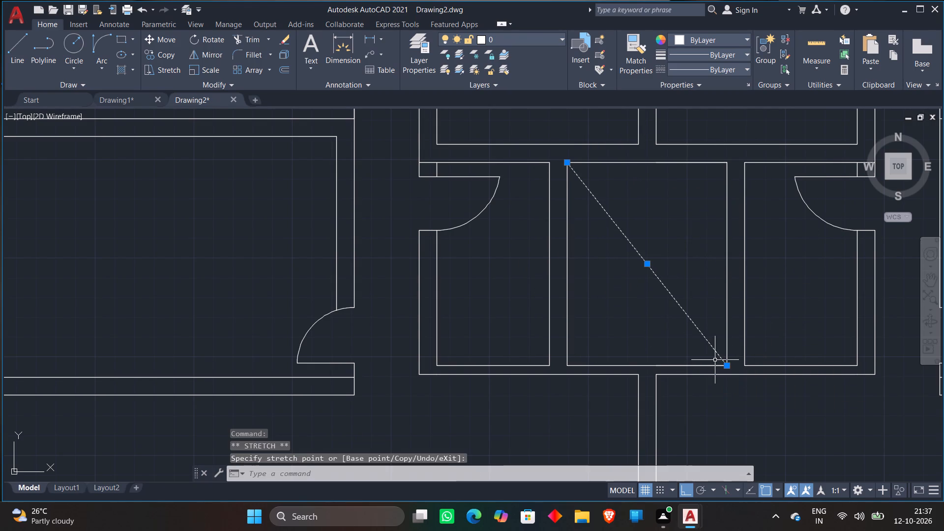
key("Escape")
Draw the opposite diagonal across the central shaft from its south-west inner corner to its north-east inner corner.
type("L")
key("space")
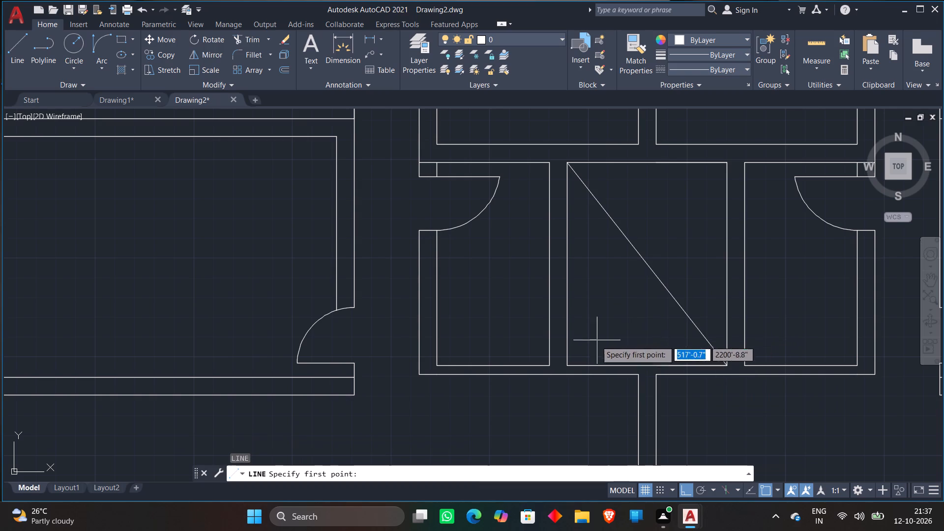
left_click(569, 364)
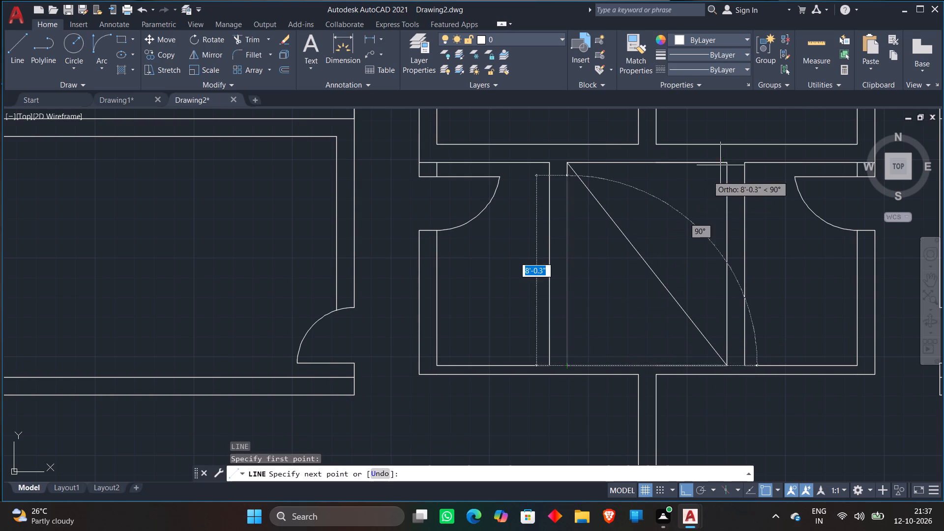
left_click(727, 161)
key("Escape")
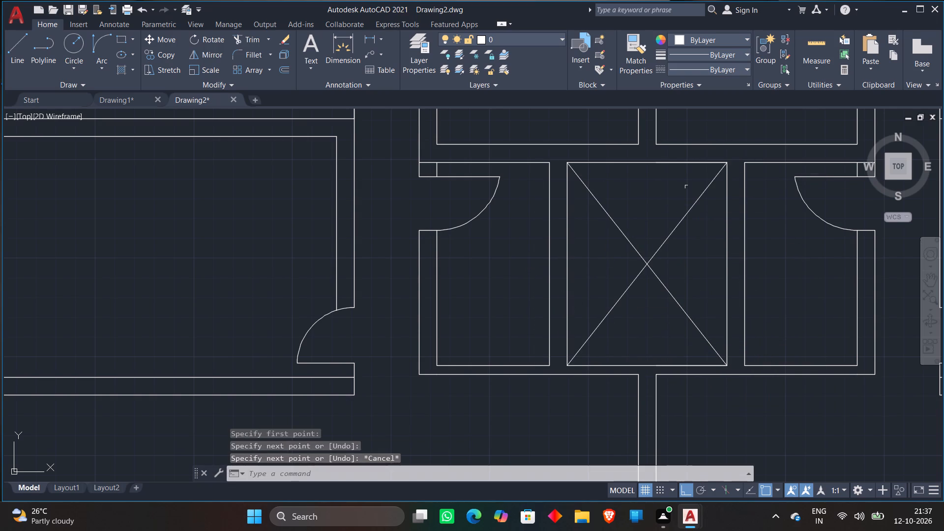
Draw a short vertical line across the wall north of the central shaft, just east of the shaft's north-west corner.
scroll(685, 182, "down", 2)
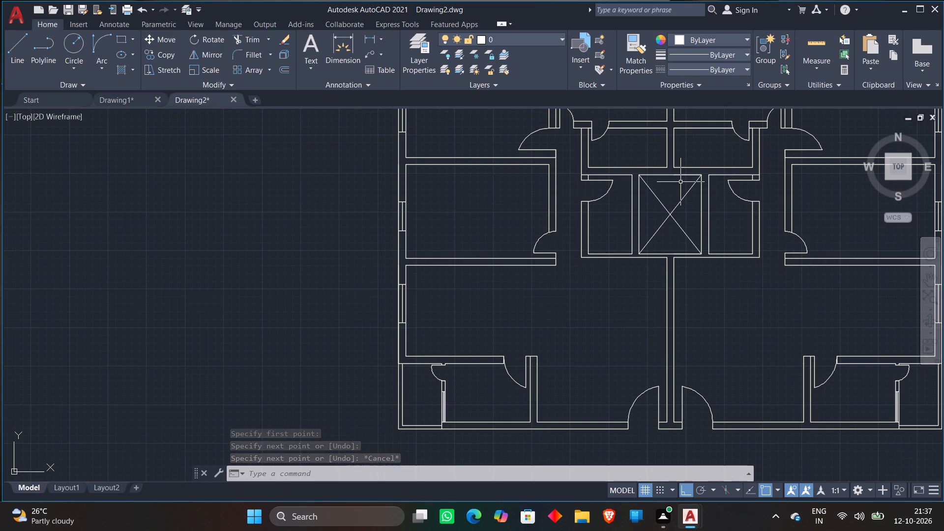
scroll(645, 156, "up", 1)
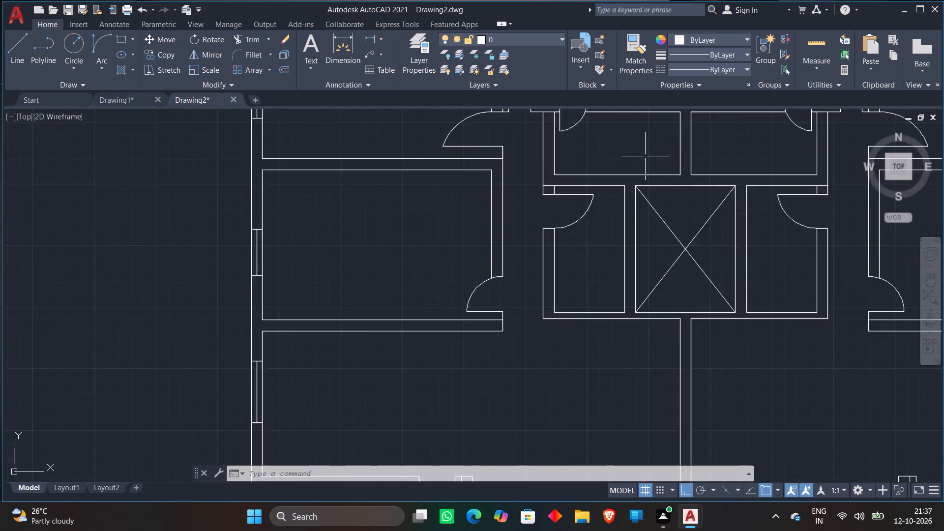
scroll(645, 156, "up", 1)
key("l")
key("Return")
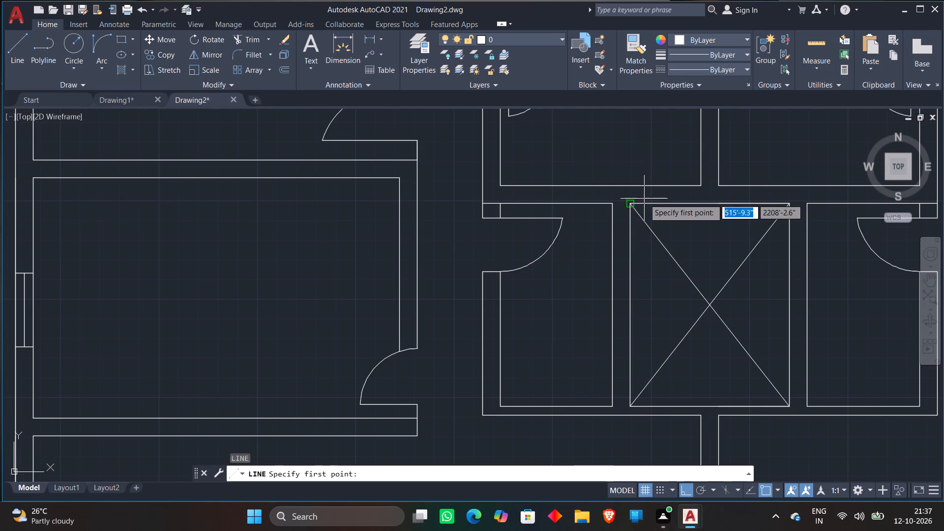
scroll(637, 183, "up", 2)
left_click(650, 169)
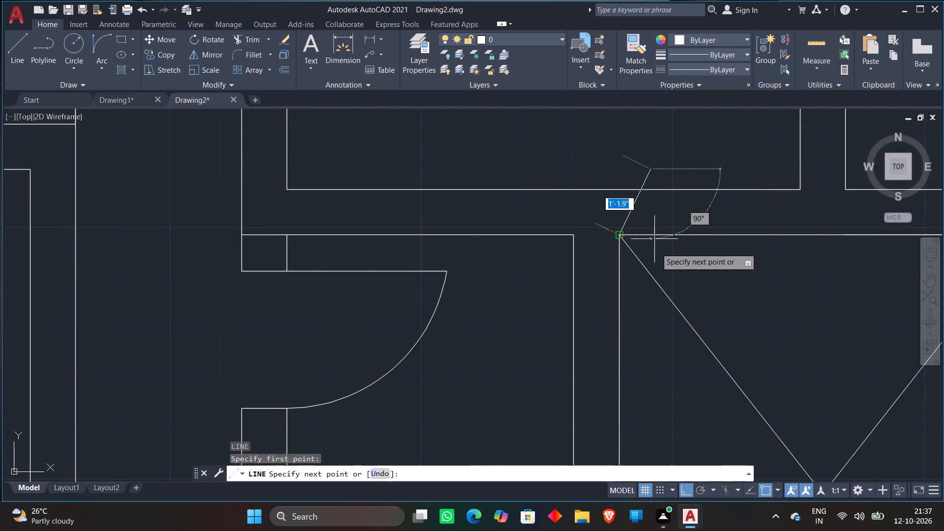
left_click(656, 248)
key("Escape")
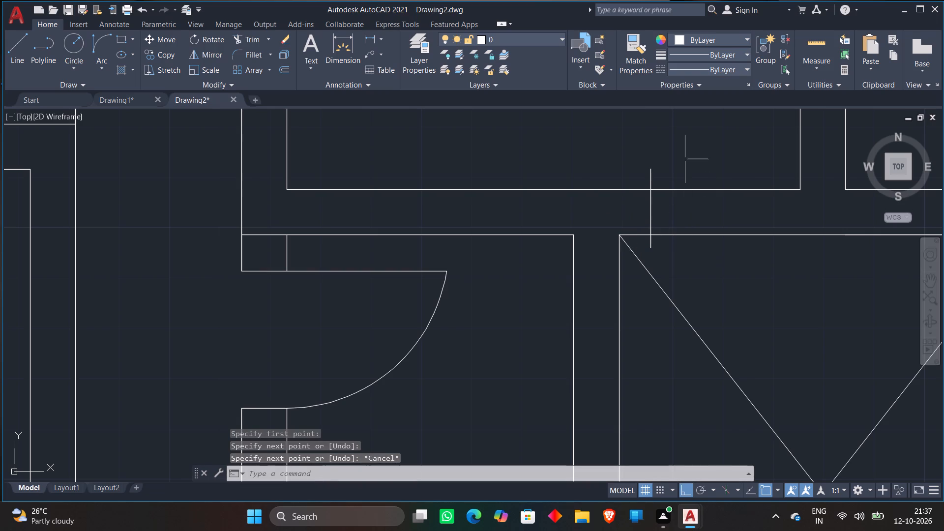
Draw a second vertical line across the wall north of the central shaft, east of the first one and short of the party wall.
key("o")
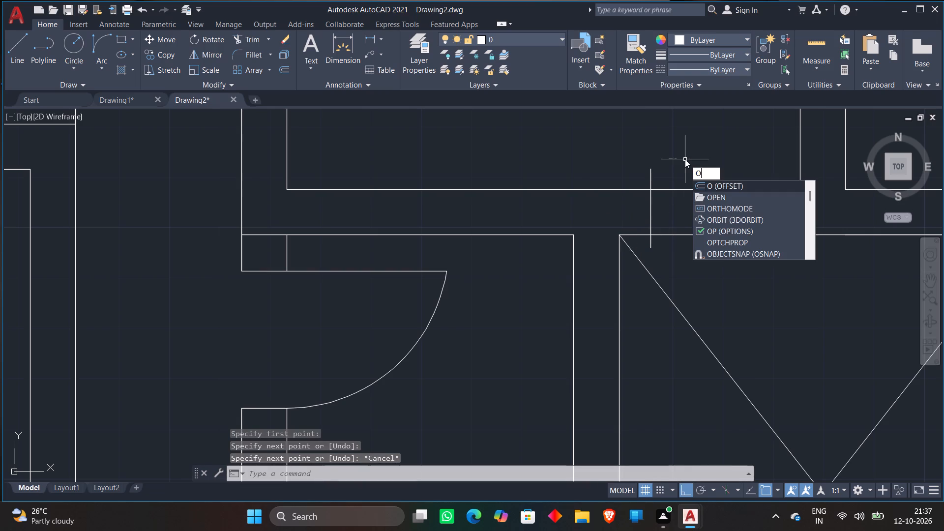
key("Escape")
key("l")
key("Return")
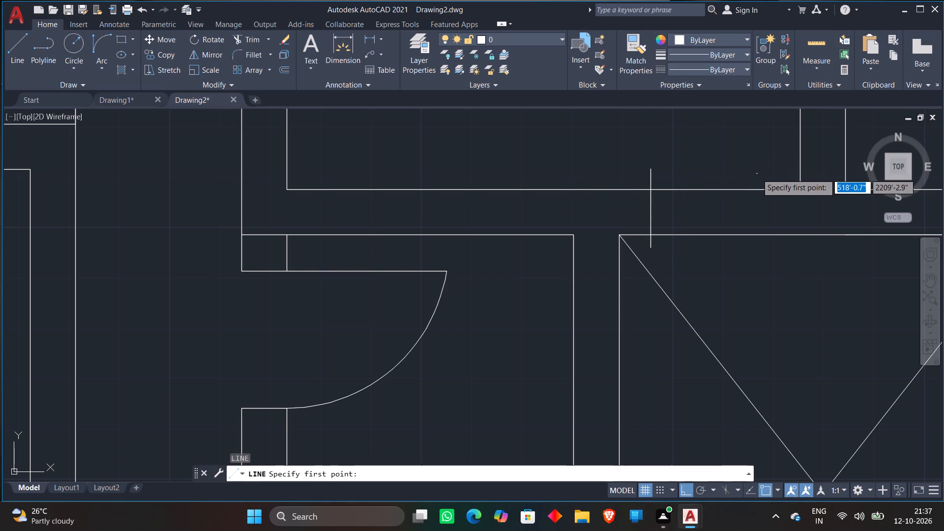
left_click(777, 169)
left_click(778, 256)
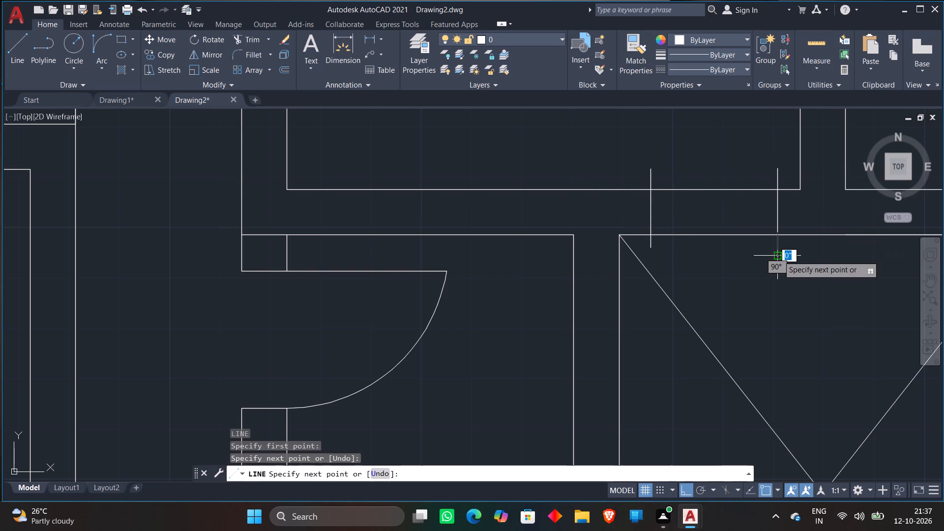
key("Escape")
Trim the ends of both vertical lines that overhang the wall, leaving them between its two faces.
type("TR")
key("space")
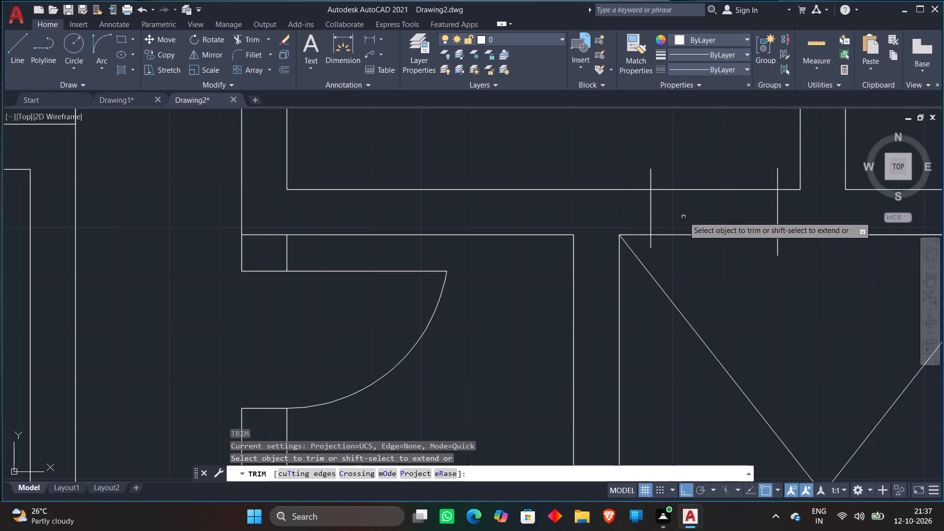
left_click(643, 174)
left_click(786, 173)
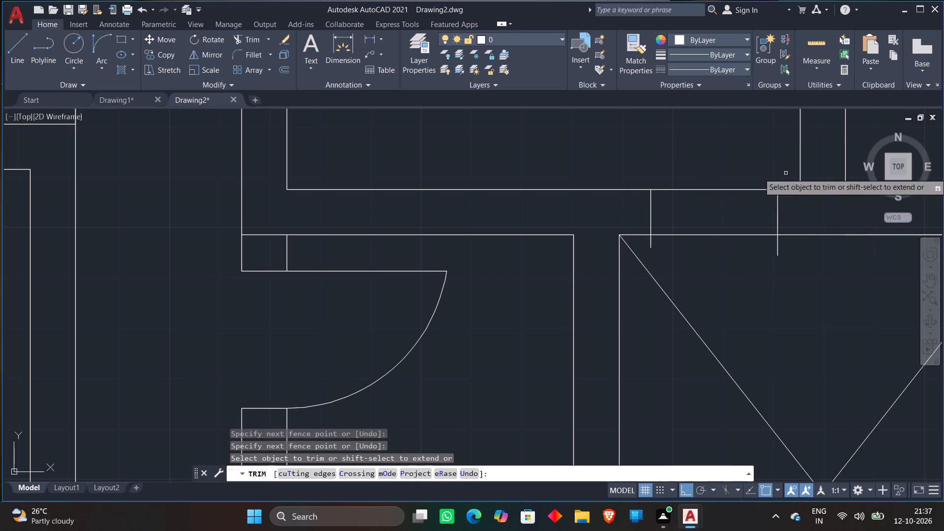
left_click(639, 242)
left_click(787, 249)
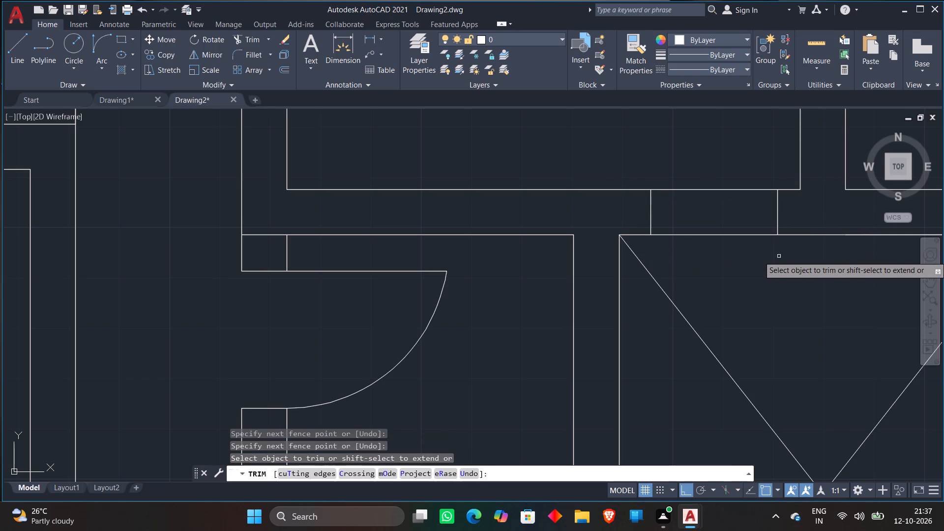
key("Escape")
Draw two vertical lines across the wall north of the shaft, east of the party wall, for the mirrored unit's opening.
scroll(774, 260, "down", 1)
middle_click_drag(774, 260, 626, 271)
middle_click_drag(758, 204, 694, 204)
key("l")
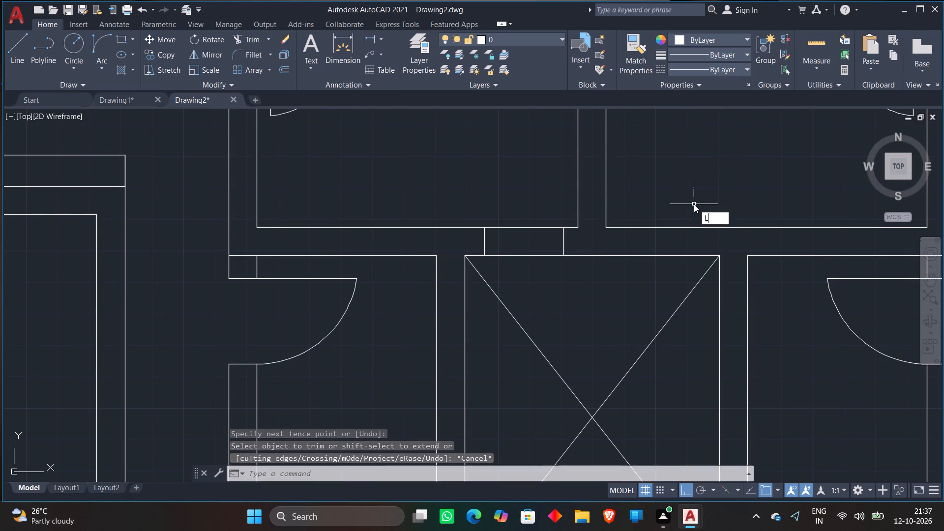
key("Return")
scroll(640, 222, "up", 1)
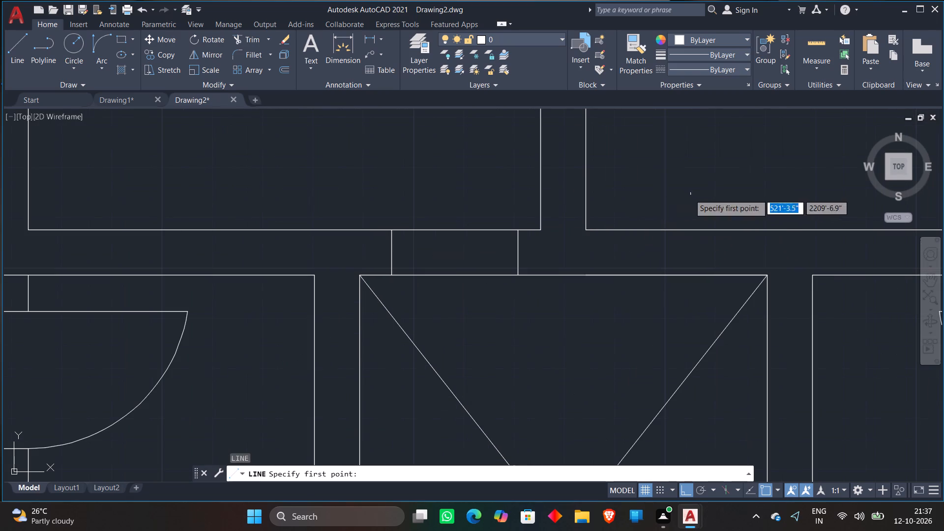
left_click(628, 198)
left_click(624, 299)
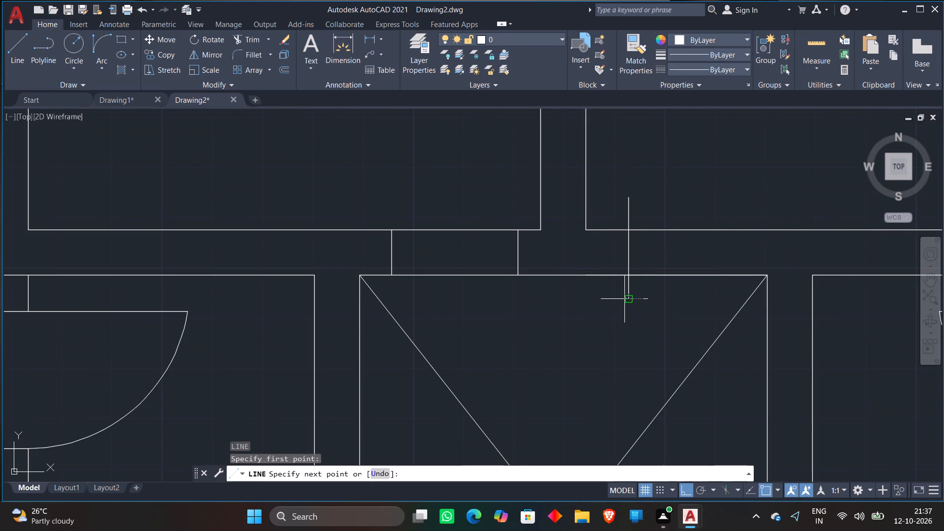
key("Escape")
key("l")
key("Return")
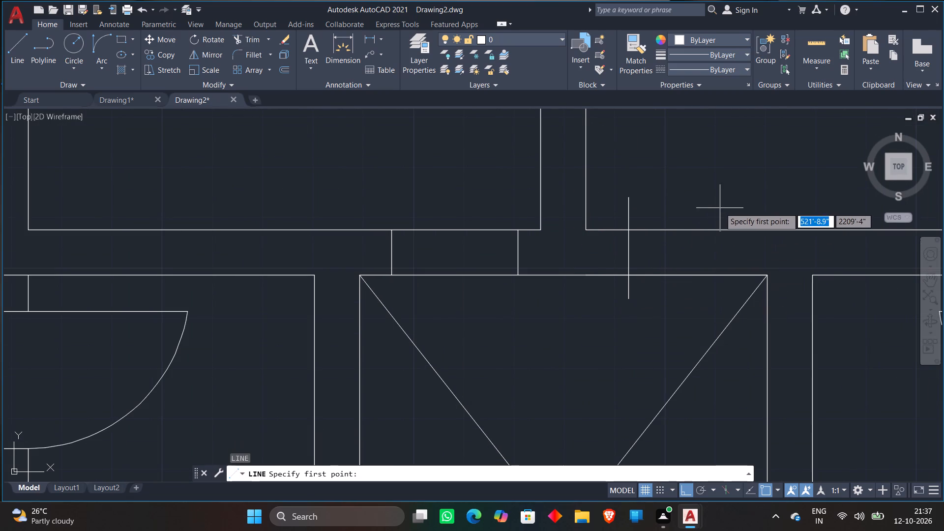
left_click(730, 204)
left_click(727, 297)
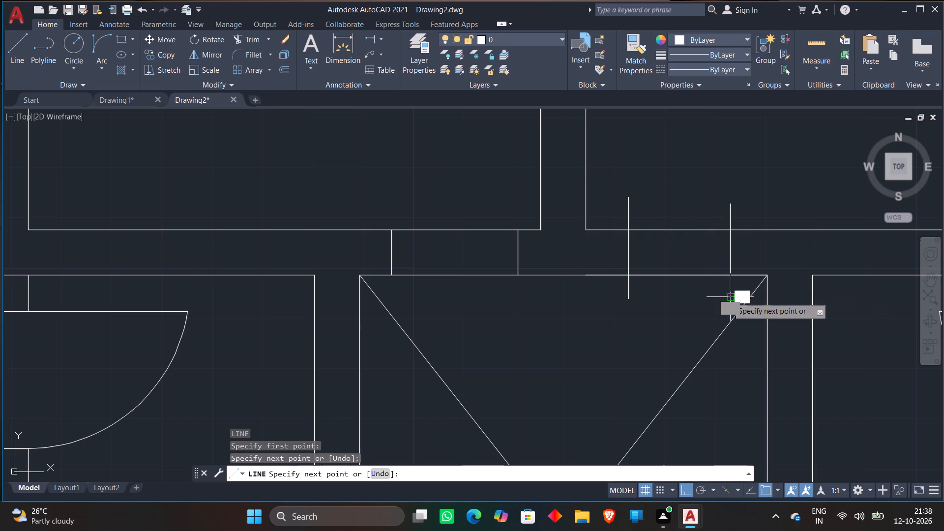
key("Escape")
Trim the overhanging ends of the mirrored unit's two vertical lines back to the wall faces.
type("TR")
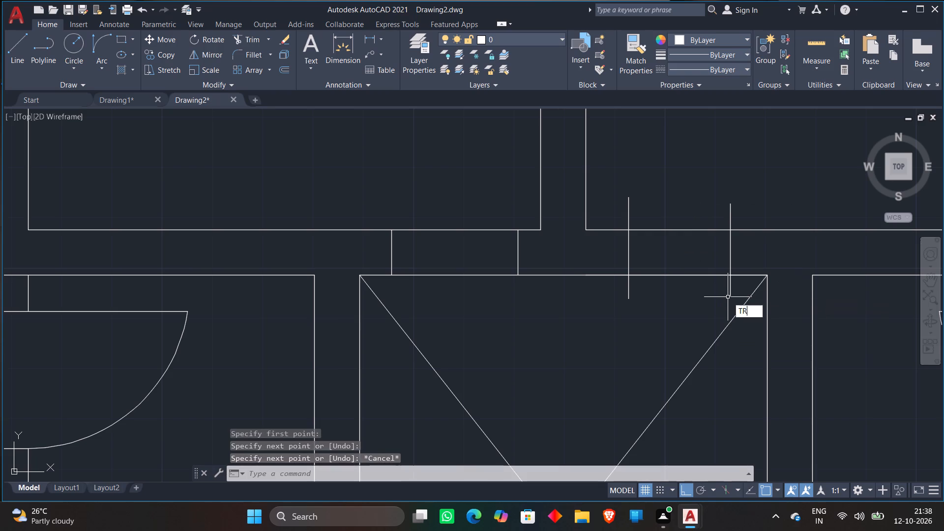
key("space")
left_click(622, 208)
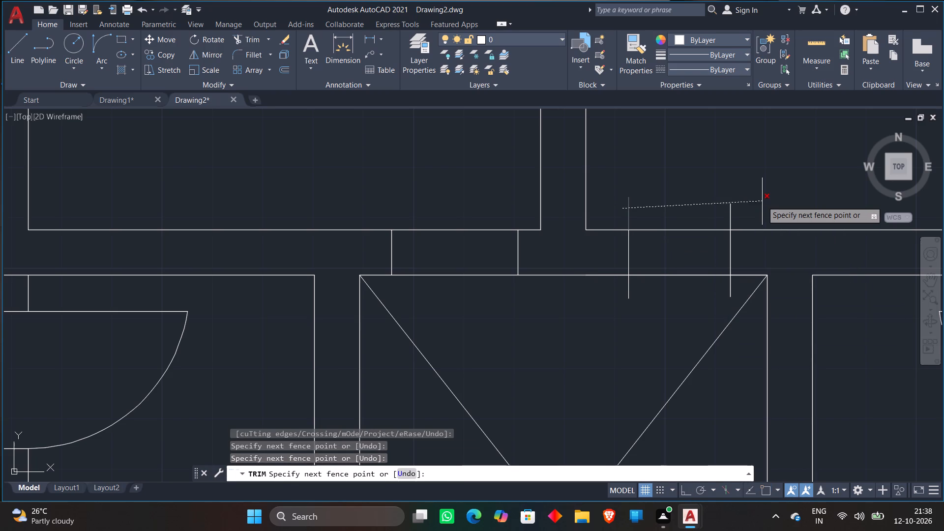
left_click(762, 210)
left_click(618, 283)
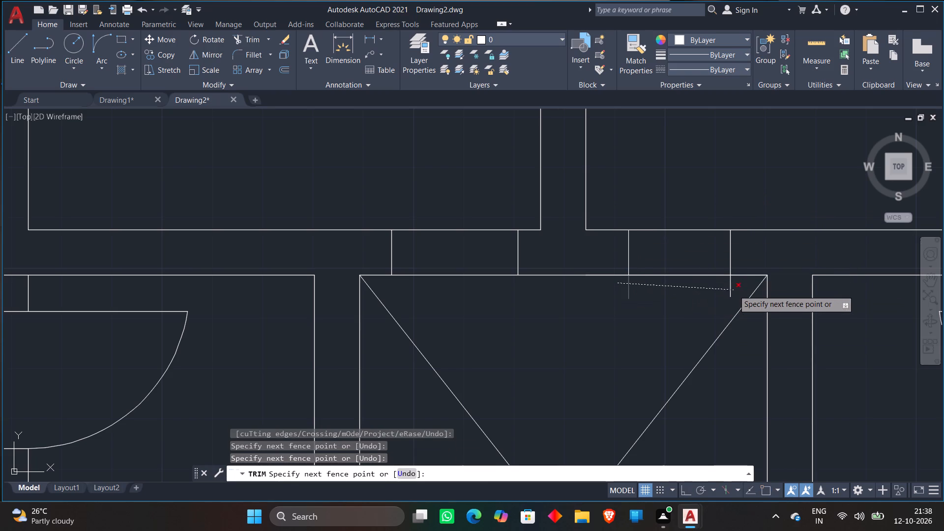
left_click(736, 289)
key("Escape")
Draw a horizontal line midway through the wall, from the westernmost opening line to just past the easternmost one.
key("l")
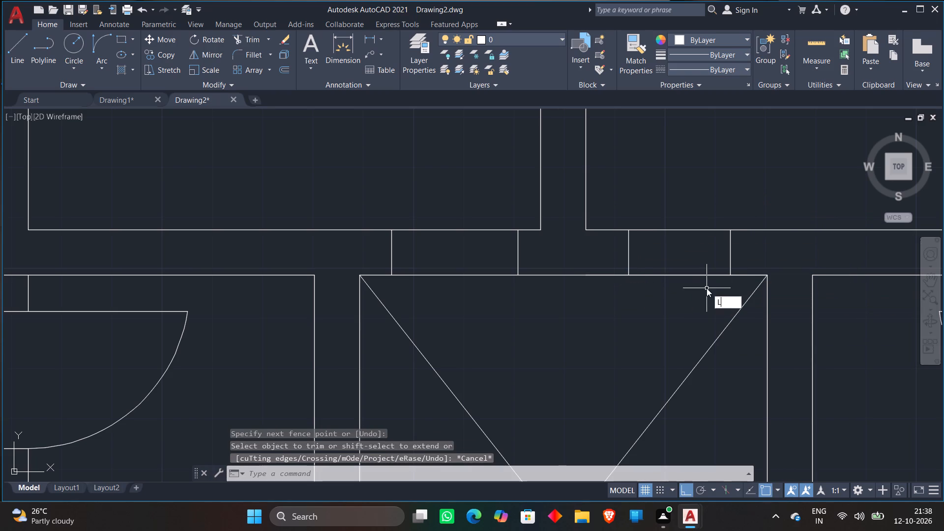
key("Return")
left_click(388, 251)
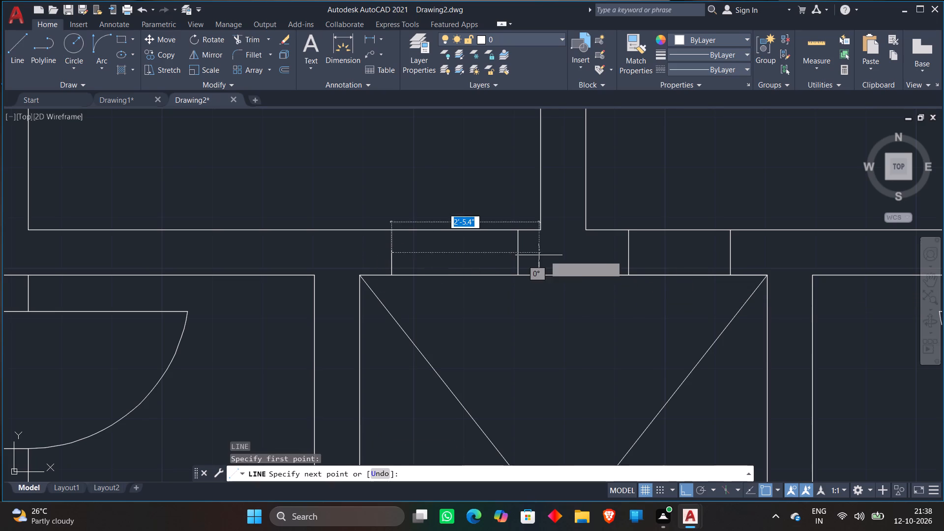
left_click(741, 254)
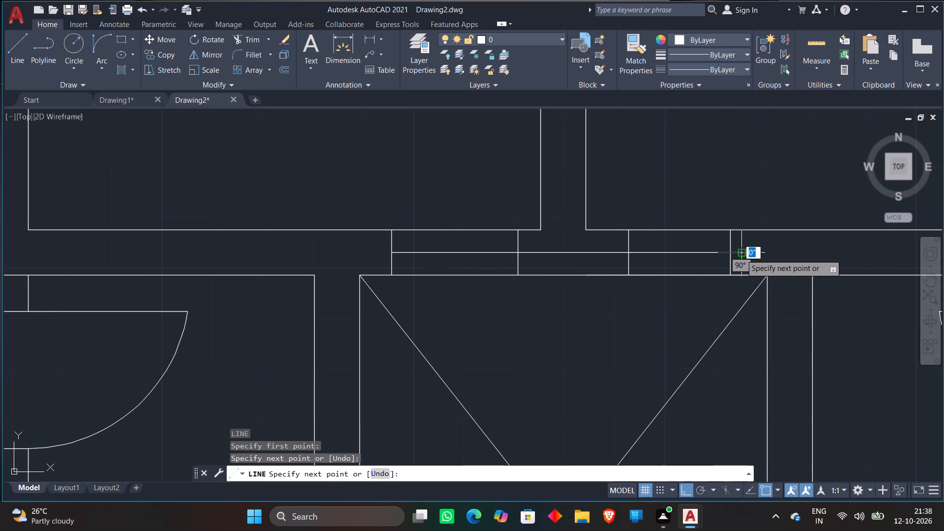
key("Escape")
Trim the horizontal middle line past the east opening and between the two openings, leaving one segment in each window.
type("TR")
key("space")
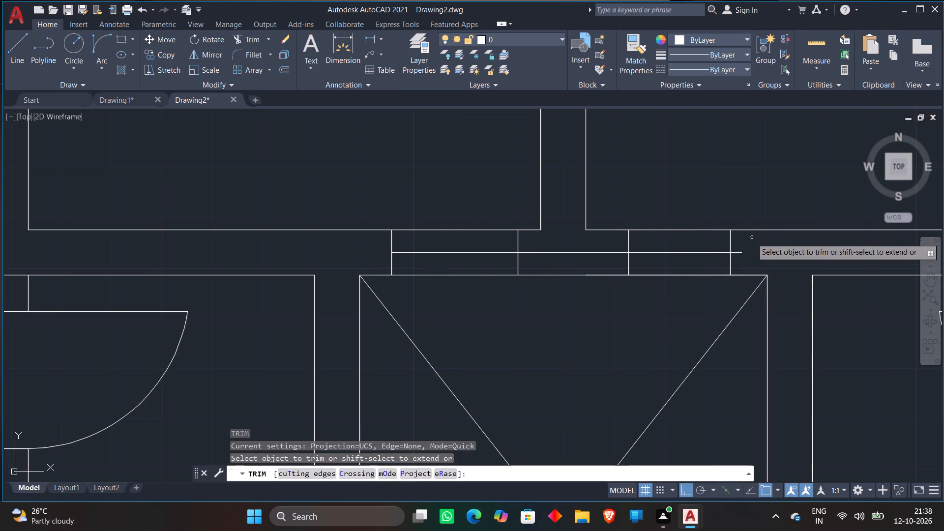
left_click(736, 253)
left_click(598, 254)
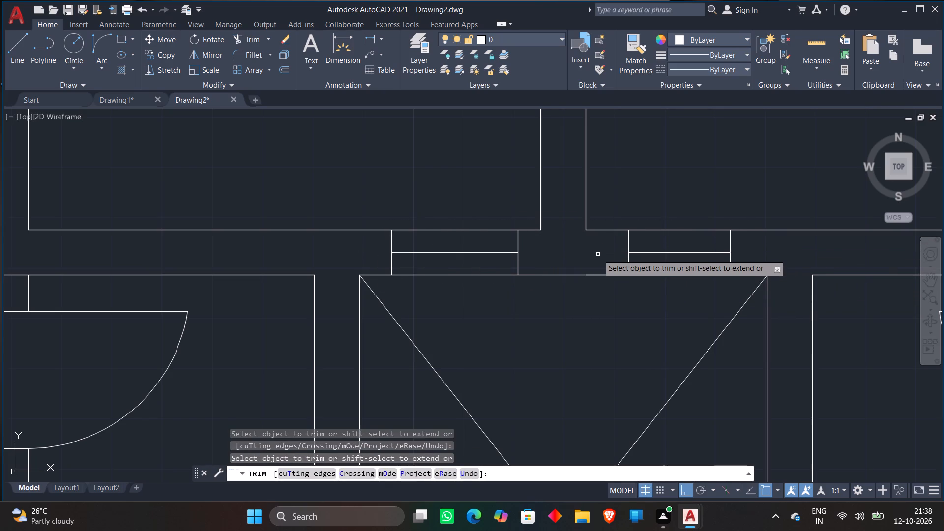
key("Escape")
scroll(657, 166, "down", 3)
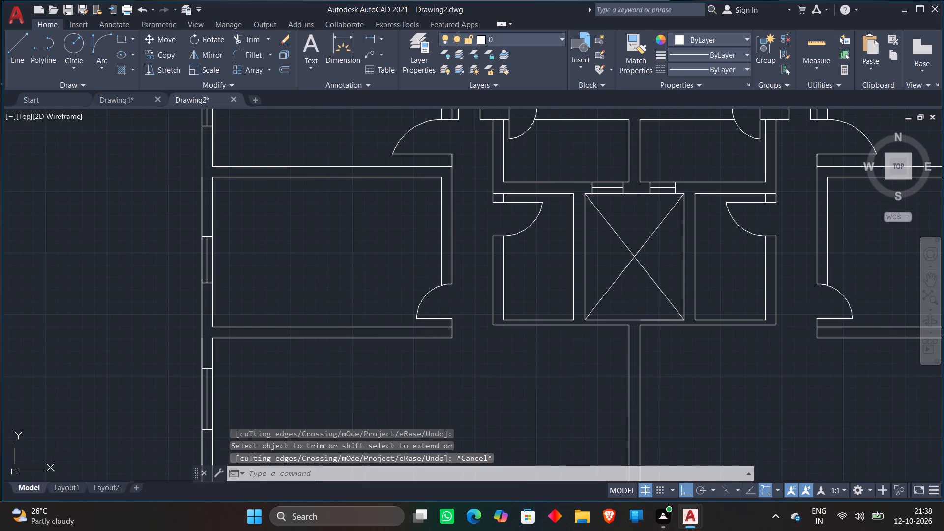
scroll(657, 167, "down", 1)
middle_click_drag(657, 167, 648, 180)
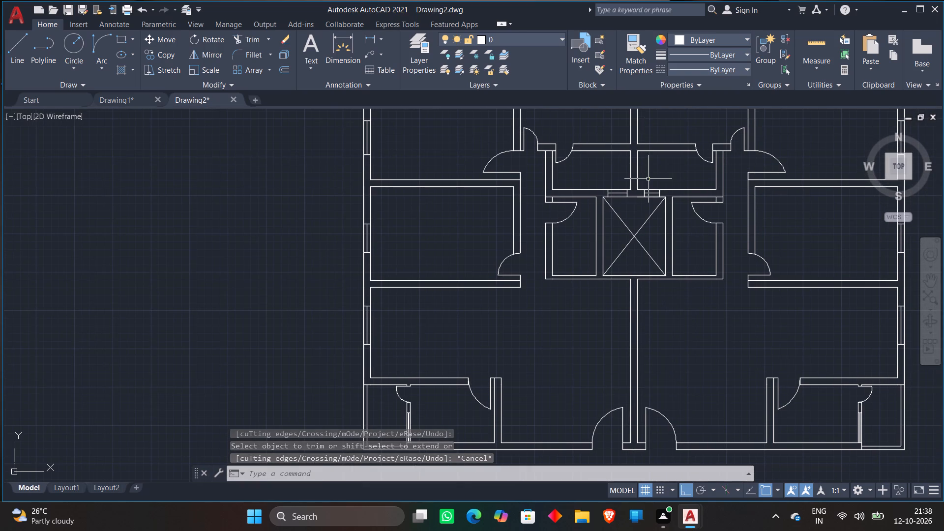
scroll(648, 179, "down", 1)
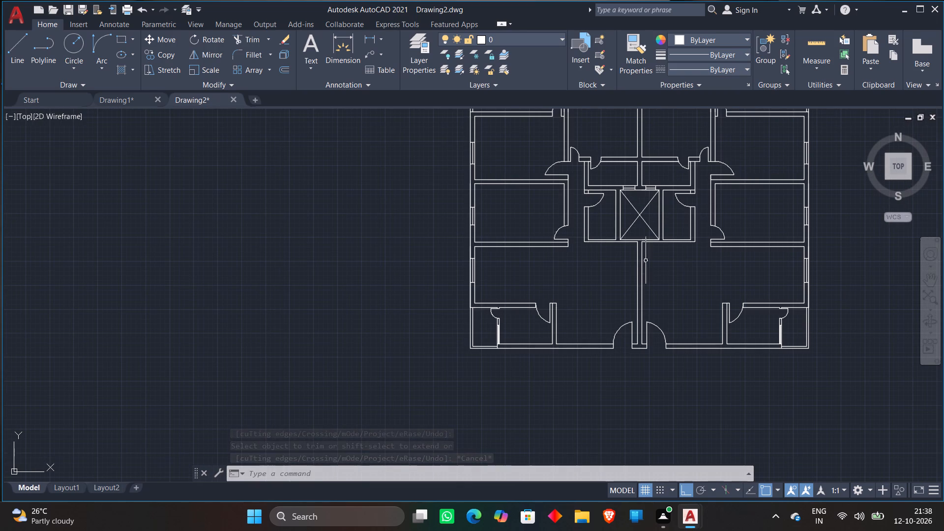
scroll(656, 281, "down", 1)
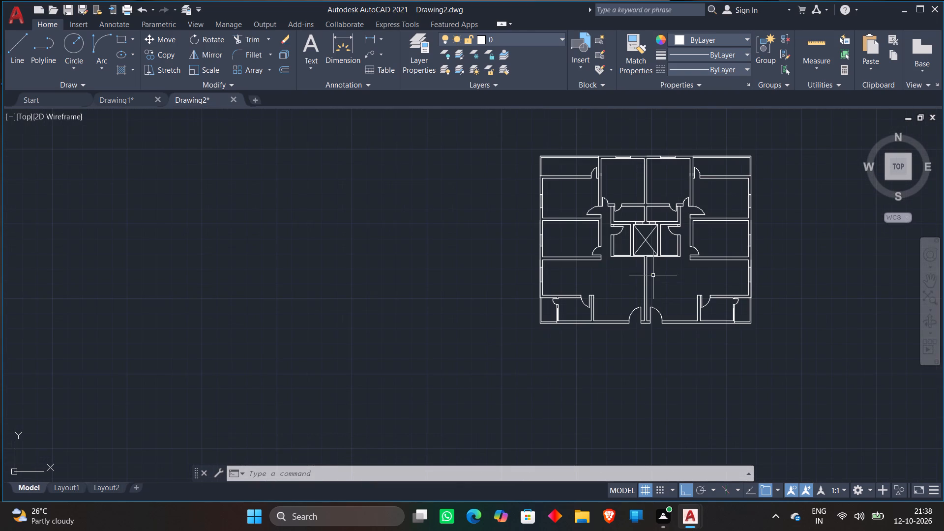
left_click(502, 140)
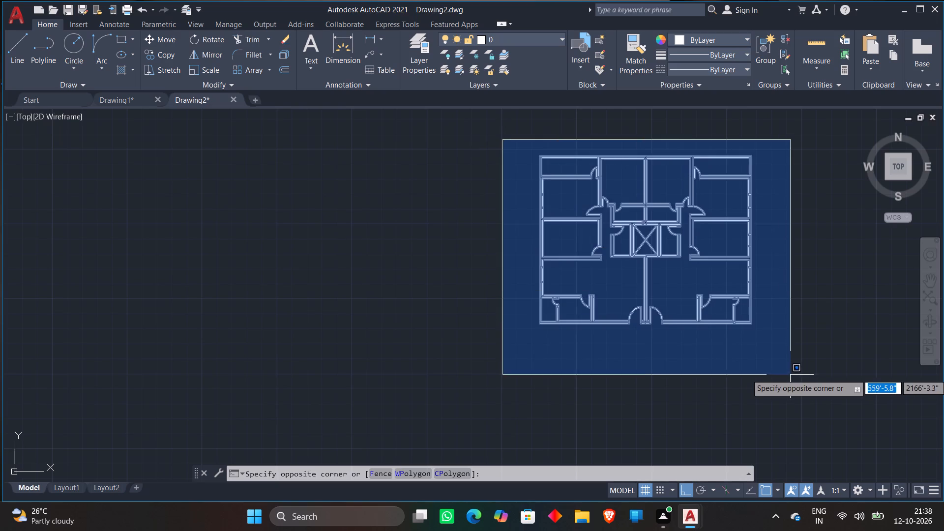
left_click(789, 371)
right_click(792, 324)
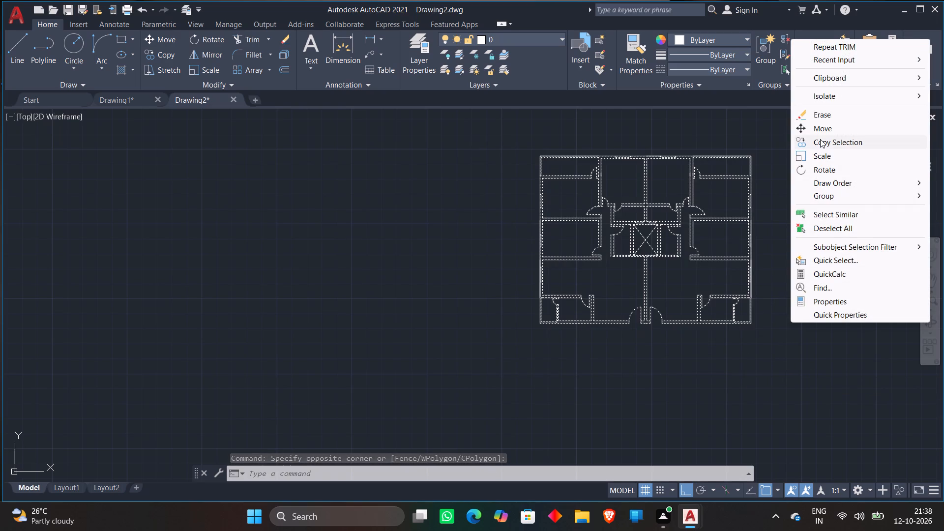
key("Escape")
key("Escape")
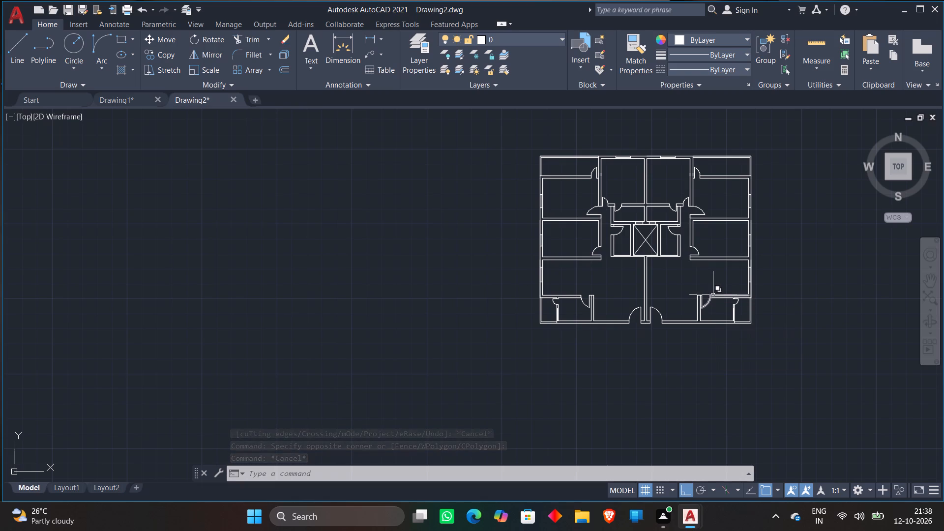
With object snap off, draw a 6'2" line straight south from the south outer wall, just east of the south-west corner balcony.
scroll(584, 332, "up", 2)
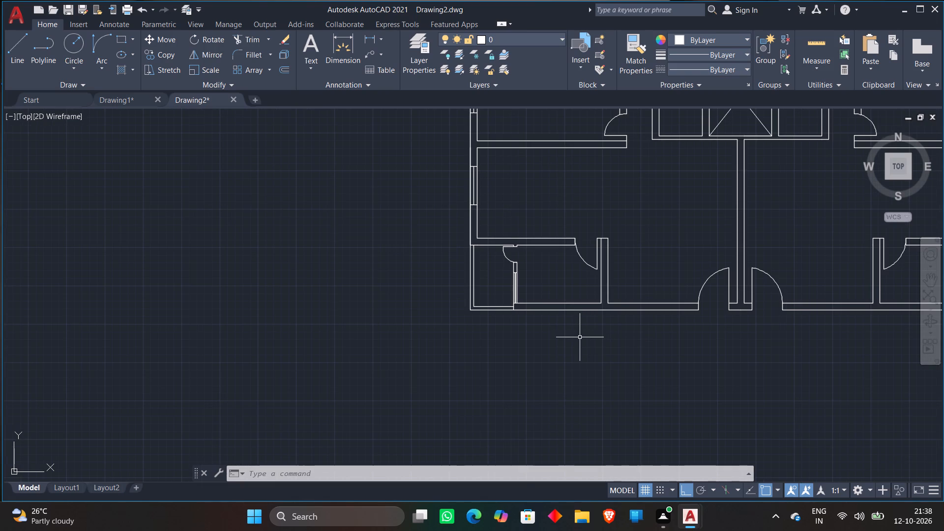
key("l")
key("Return")
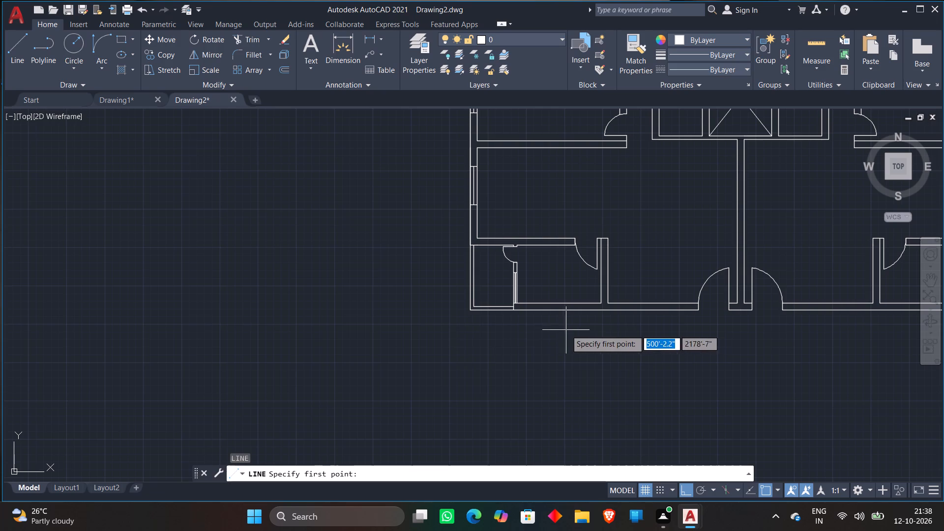
scroll(571, 313, "up", 2)
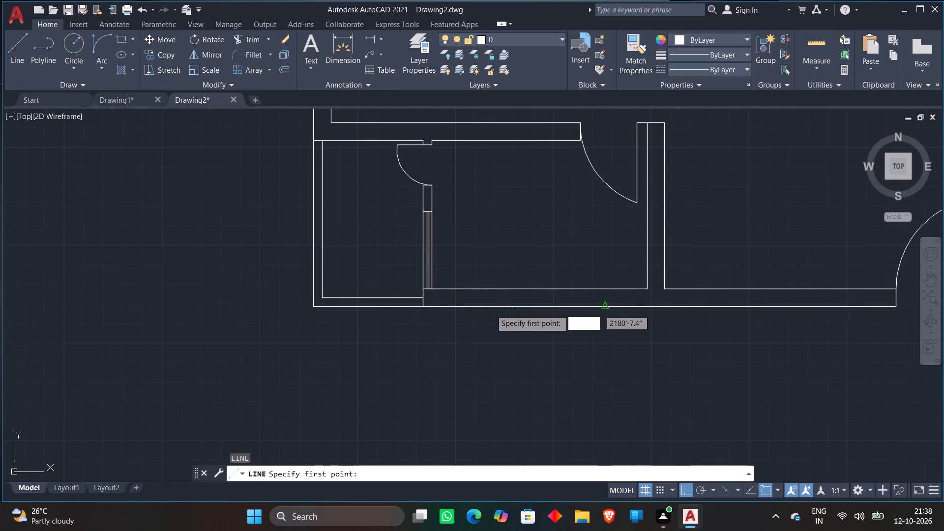
left_click(764, 491)
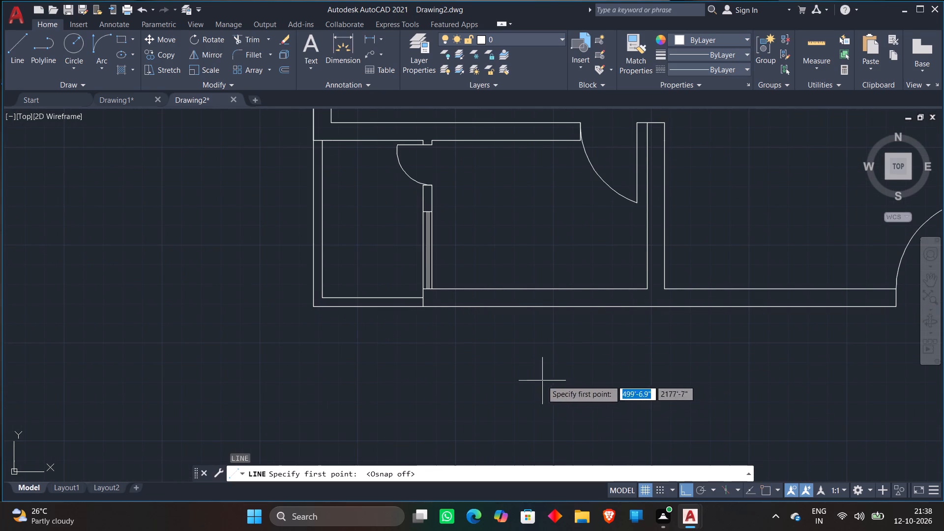
left_click(481, 307)
middle_click_drag(492, 406, 491, 406)
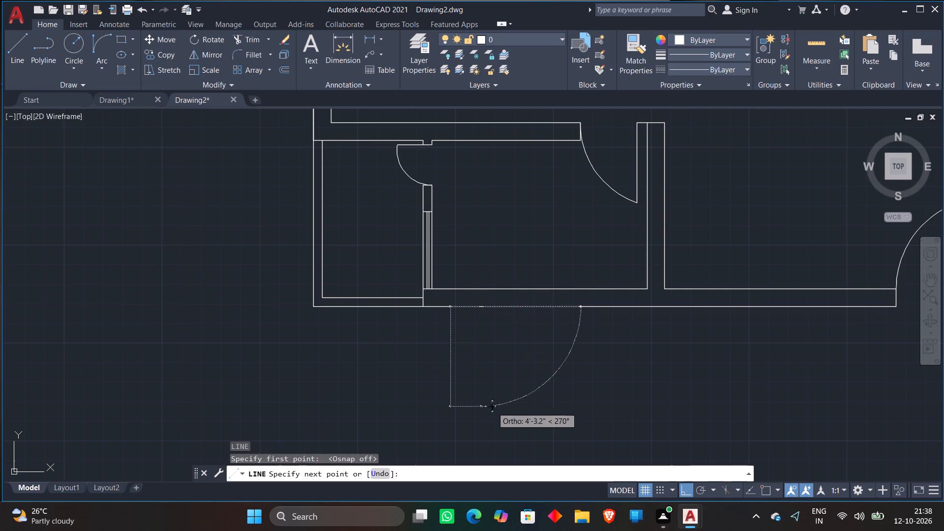
middle_click_drag(491, 406, 459, 256)
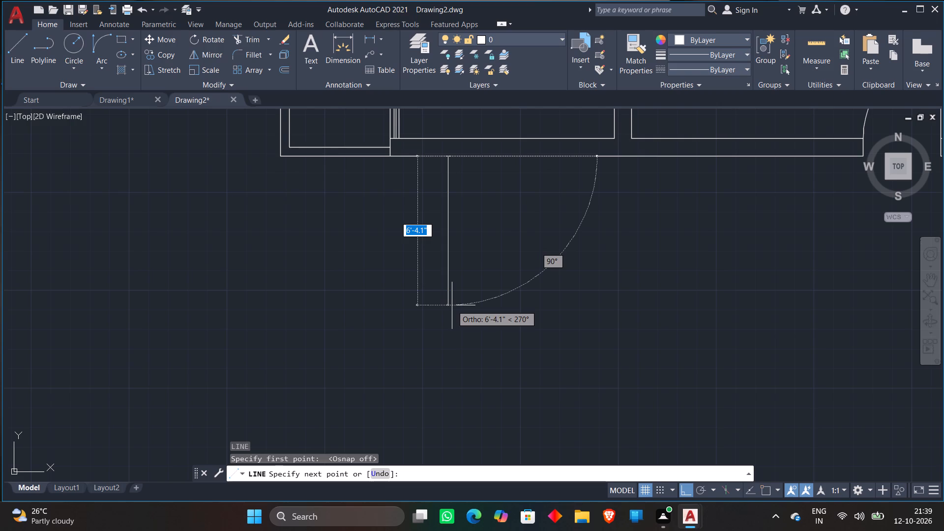
type("6'2\"")
key("Return")
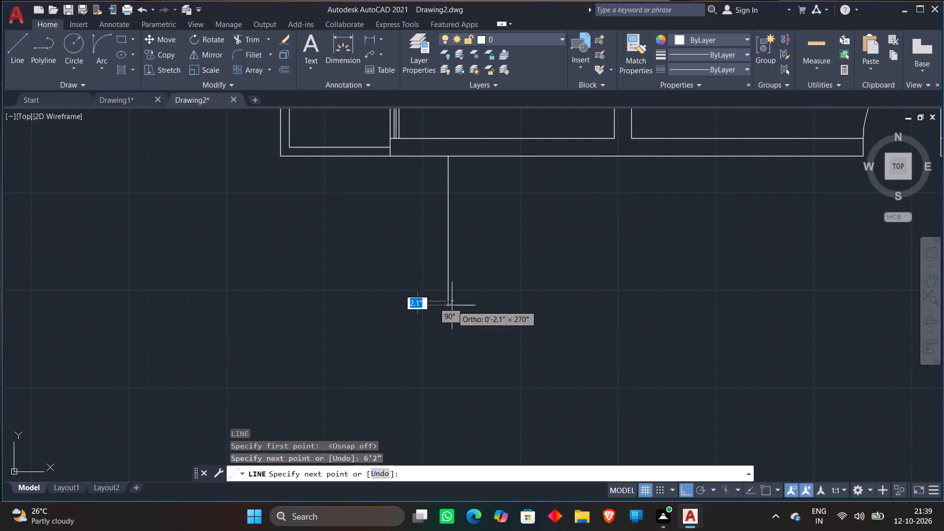
Continue the line 40' east and then 6'2" north back to the south outer wall, completing the corridor outline.
scroll(720, 275, "down", 1)
middle_click_drag(720, 275, 501, 285)
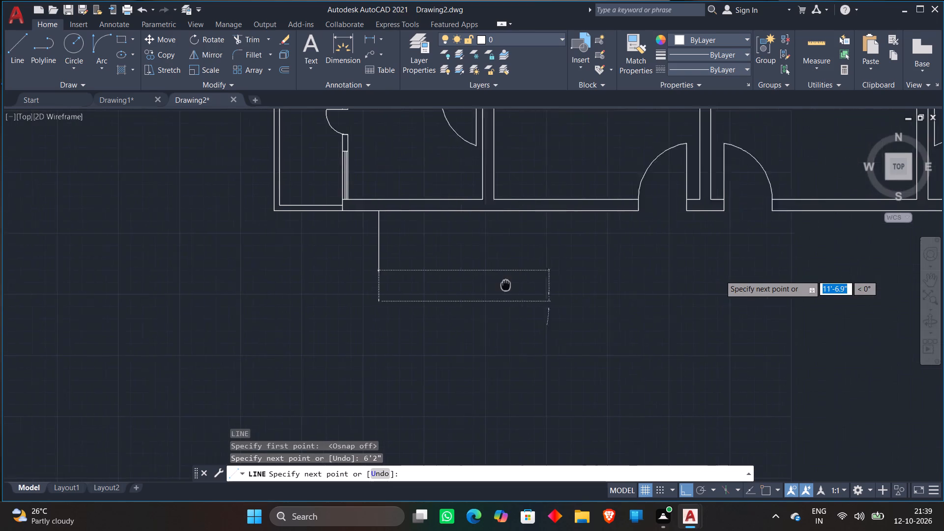
middle_click_drag(501, 285, 497, 285)
middle_click_drag(728, 281, 707, 286)
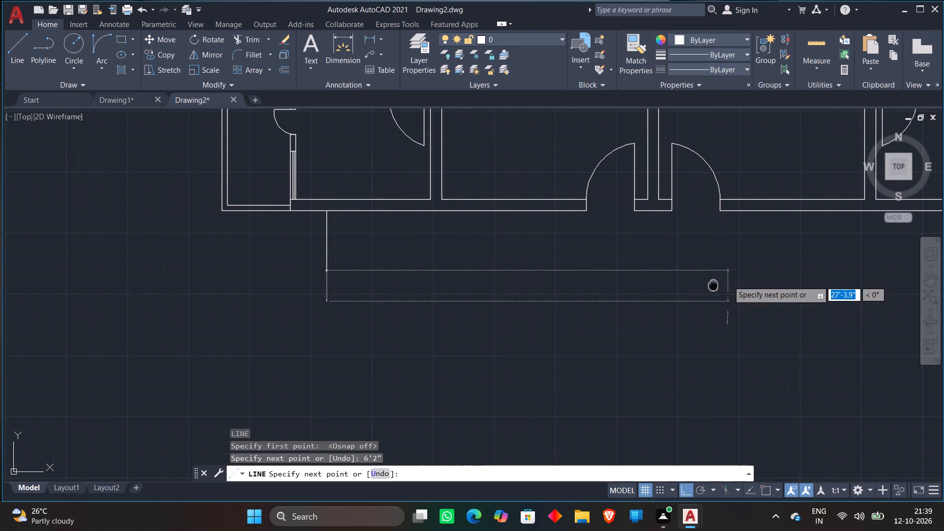
middle_click_drag(707, 286, 527, 289)
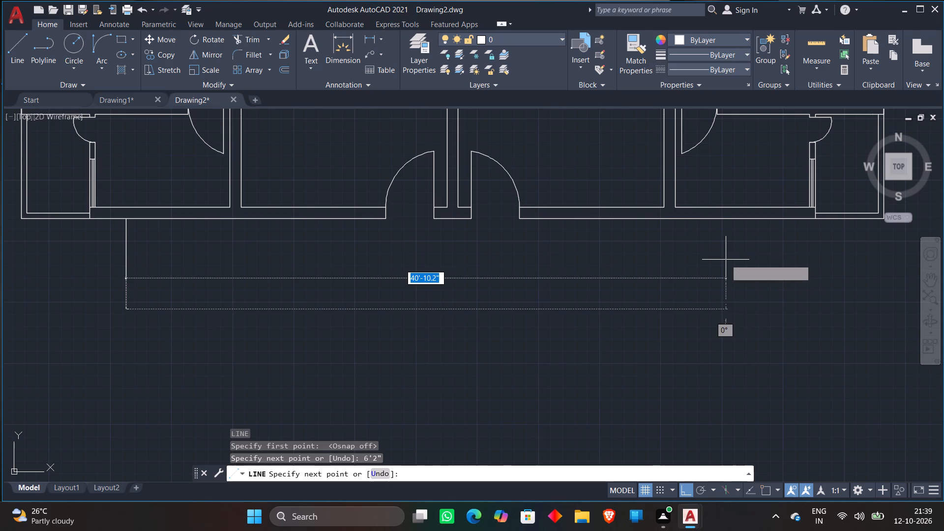
type("40'")
key("Return")
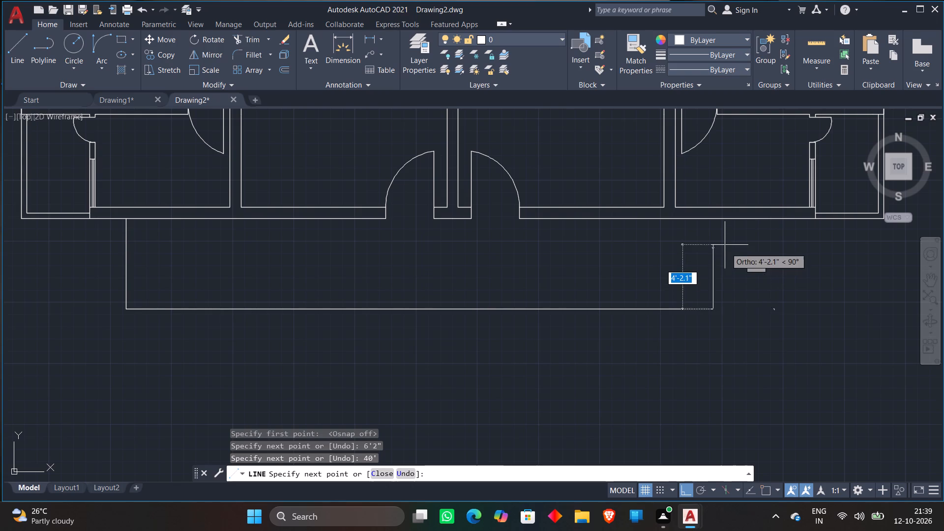
type("6'2\"")
key("Return")
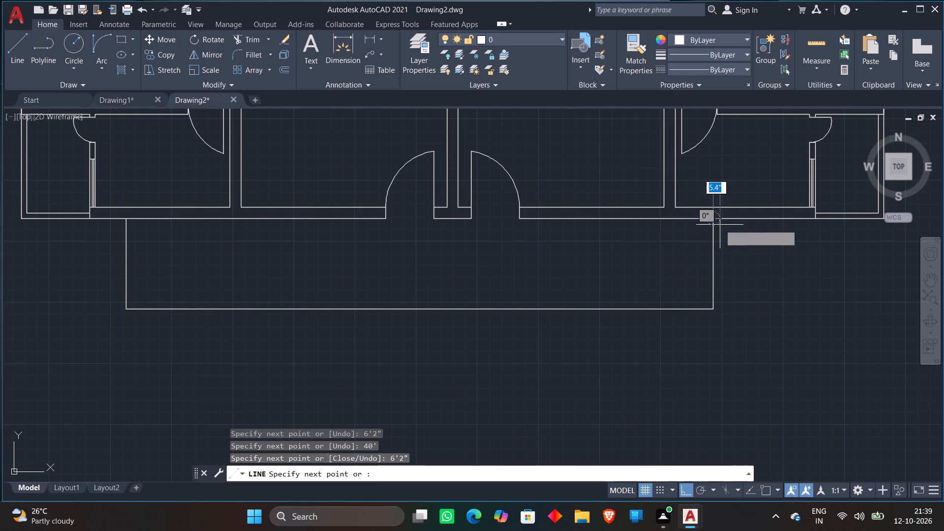
key("Escape")
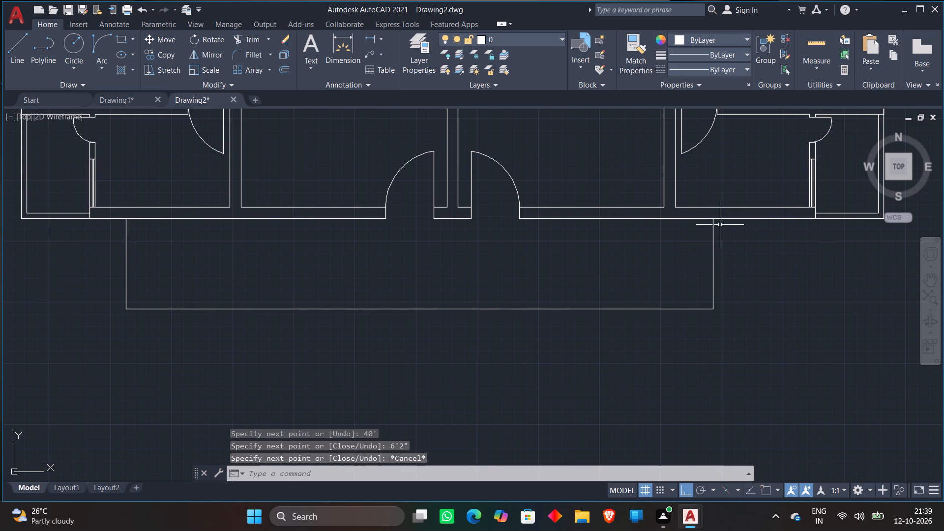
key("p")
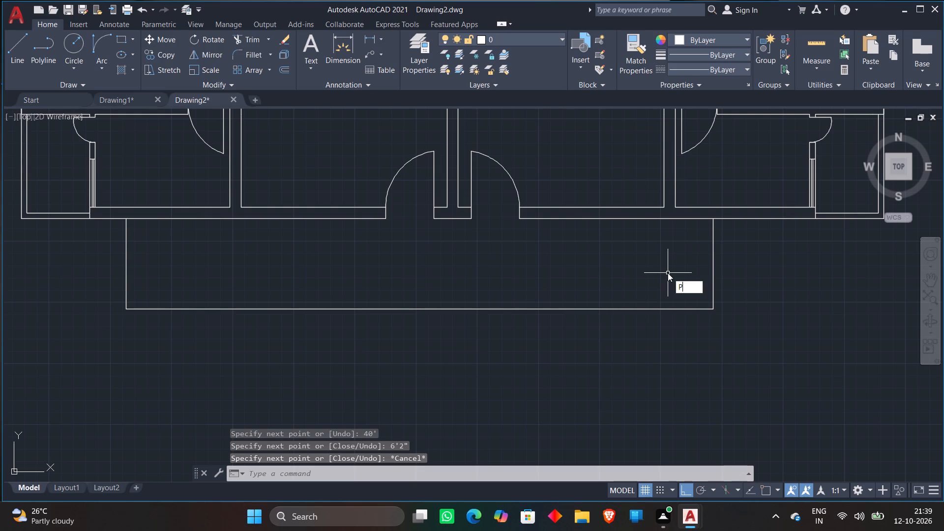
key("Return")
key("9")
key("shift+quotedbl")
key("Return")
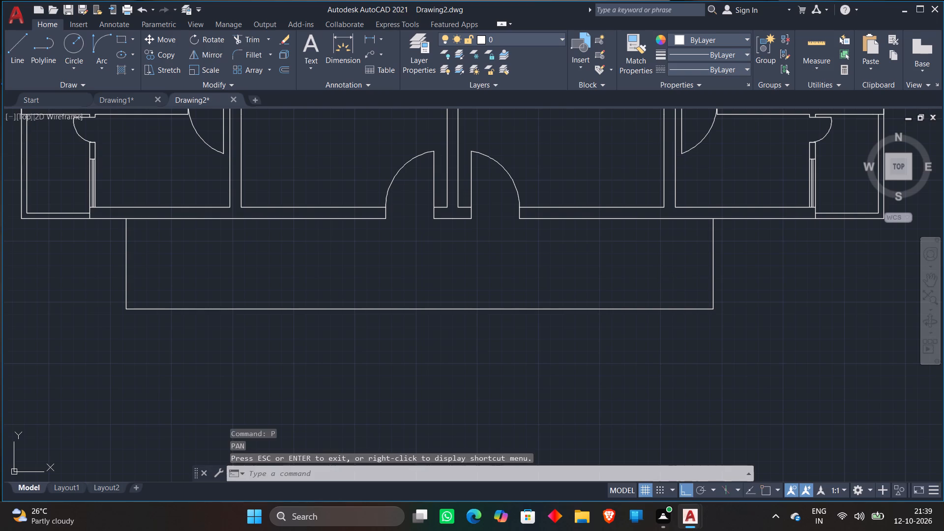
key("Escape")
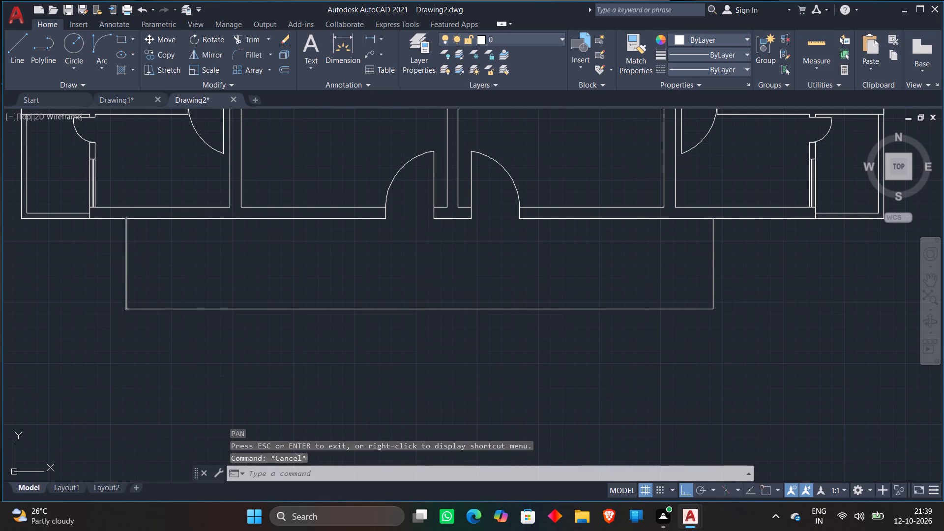
Turn object snap back on.
left_click(766, 491)
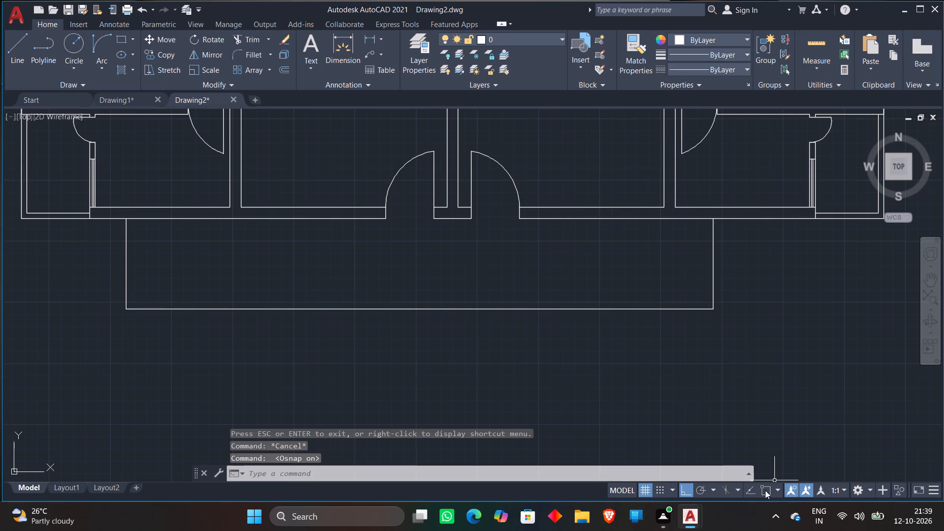
key("Escape")
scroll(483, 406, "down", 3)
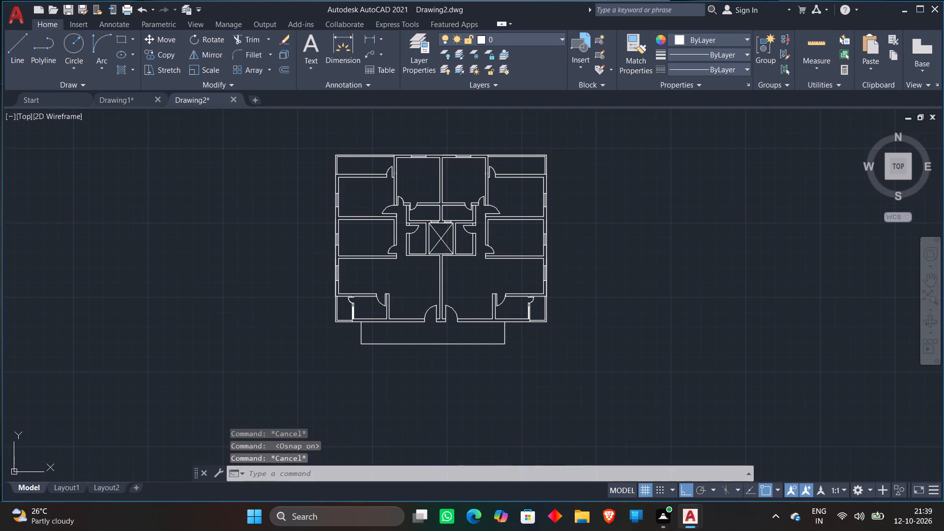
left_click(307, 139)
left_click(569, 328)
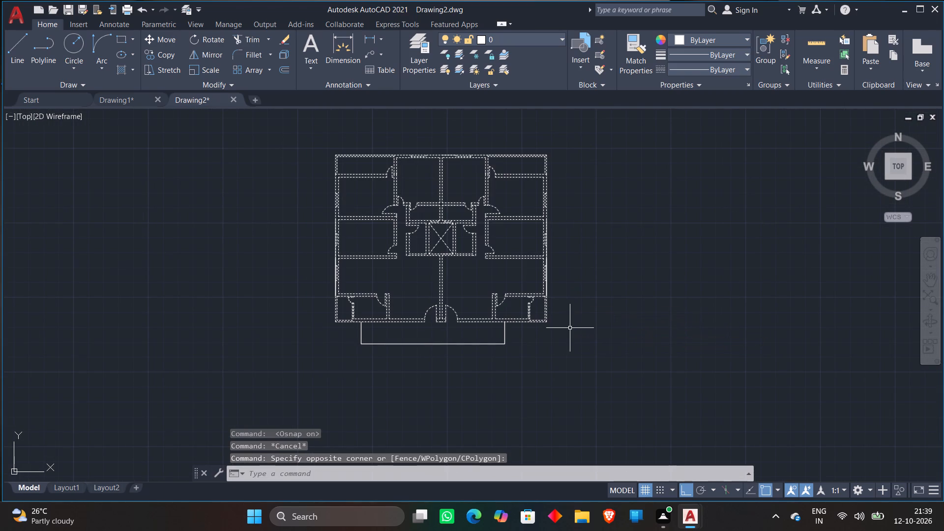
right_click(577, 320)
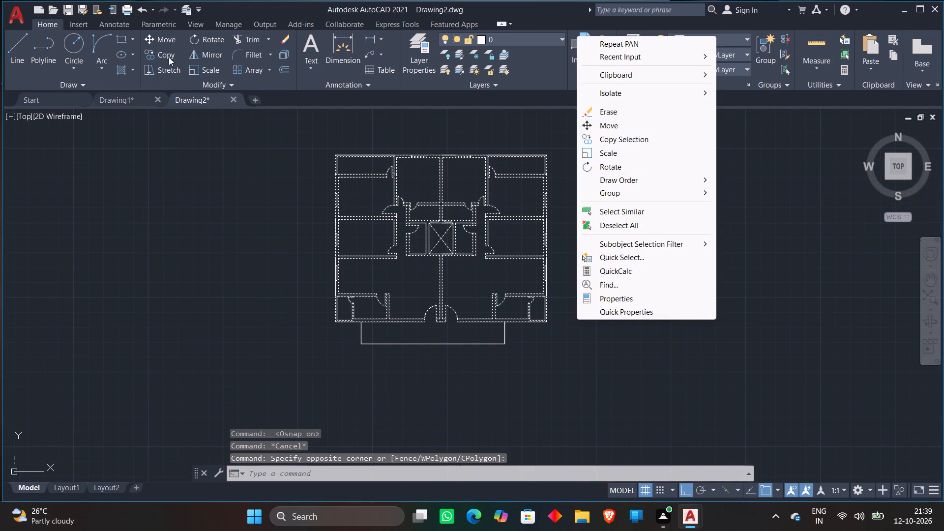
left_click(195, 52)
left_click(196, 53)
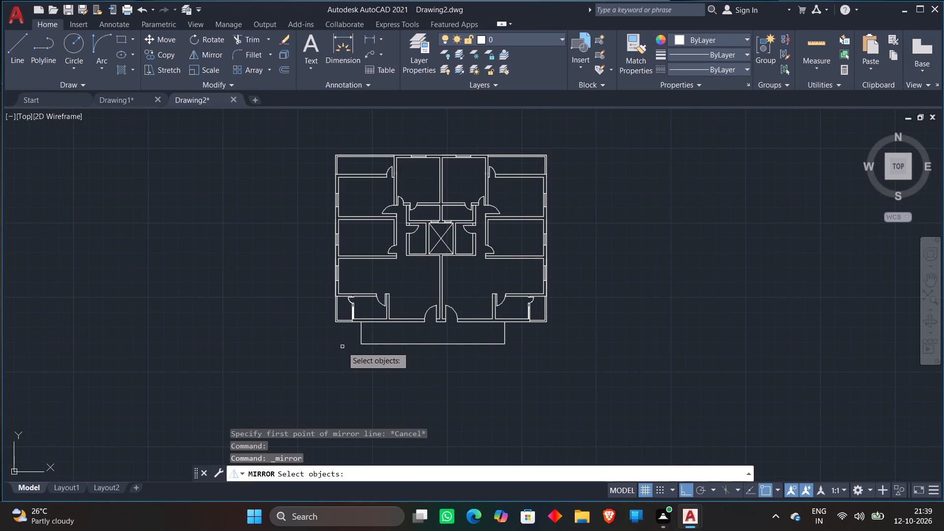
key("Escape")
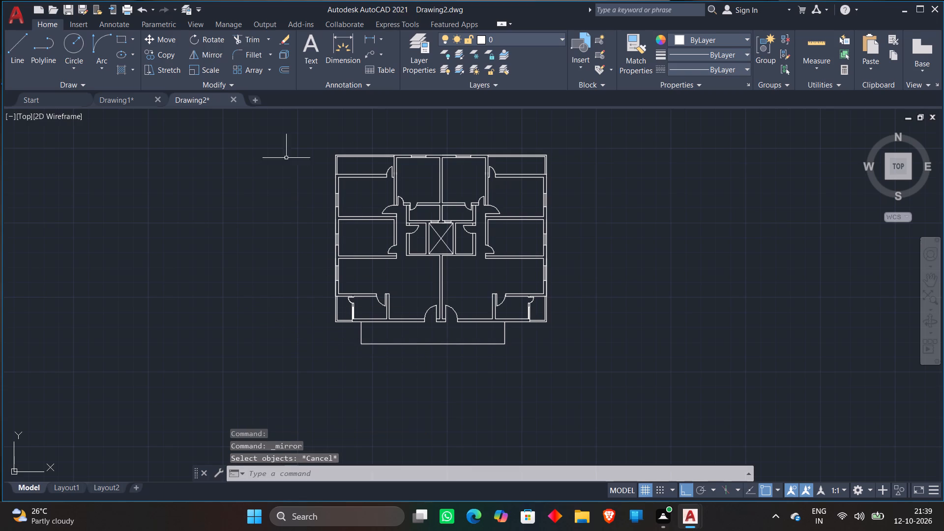
Mirror the whole two-unit plan without the corridor outline about a horizontal line just south of that outline, keeping the original.
left_click(322, 130)
left_click(585, 328)
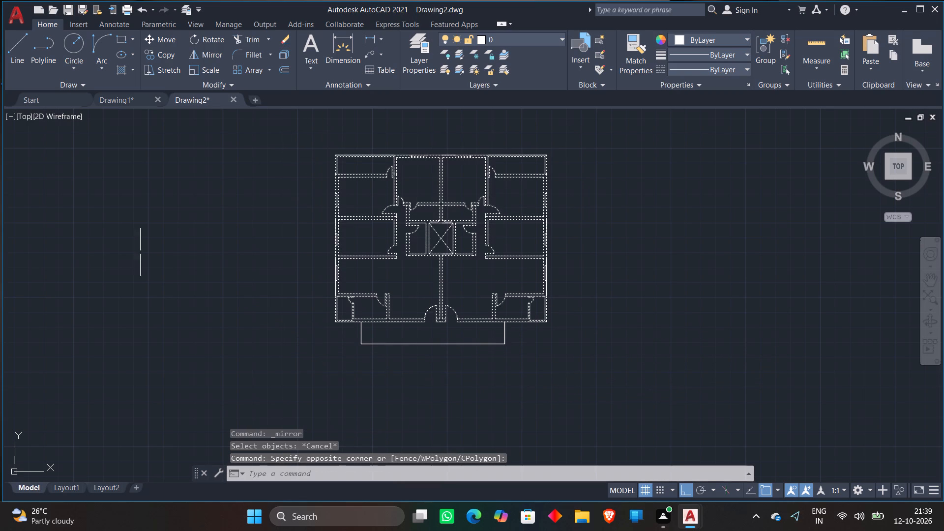
left_click(201, 52)
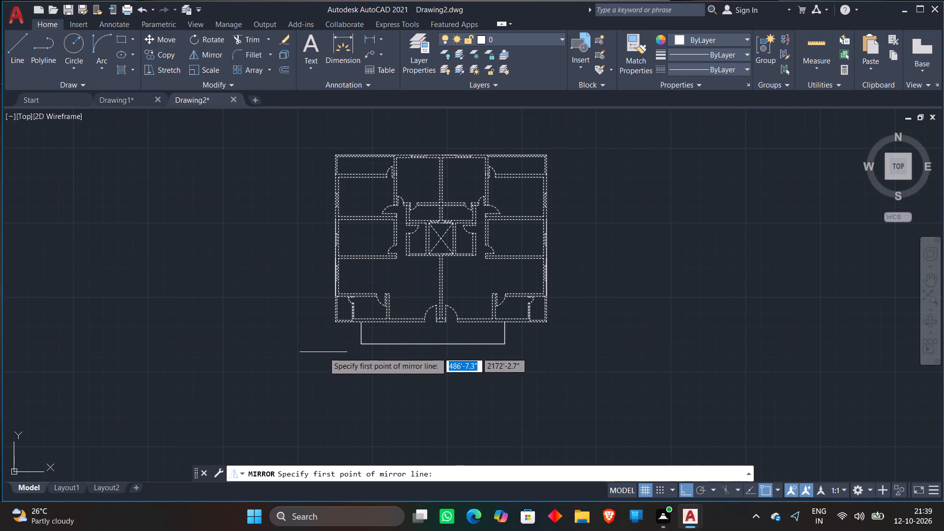
left_click(317, 346)
left_click(639, 338)
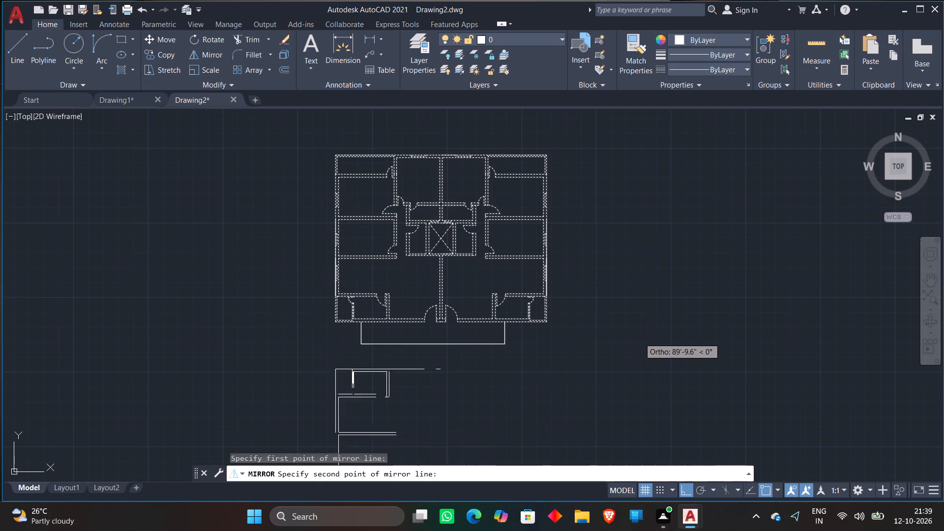
left_click_drag(671, 376, 639, 338)
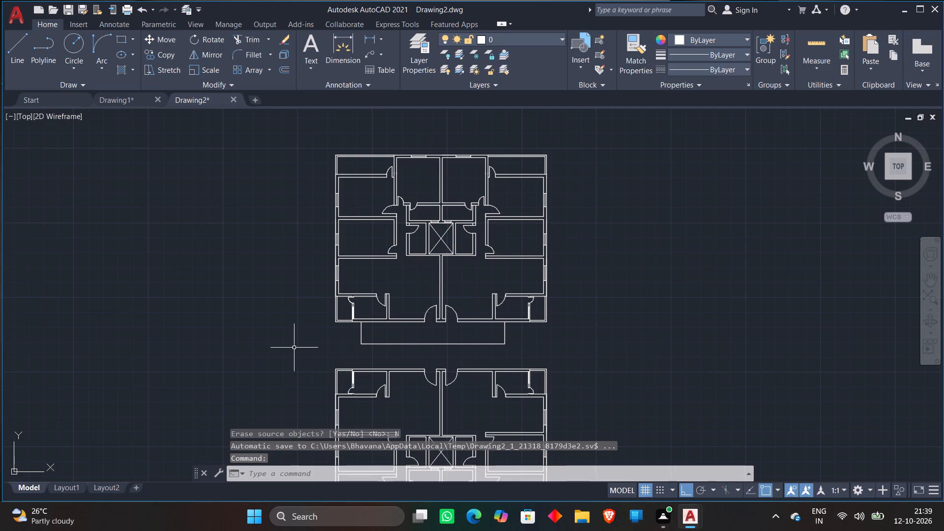
Move the mirrored plan straight north until its north outer wall lines up with the corridor's south line.
left_click(295, 348)
middle_click_drag(607, 407, 575, 225)
left_click(593, 370)
key("m")
key("space")
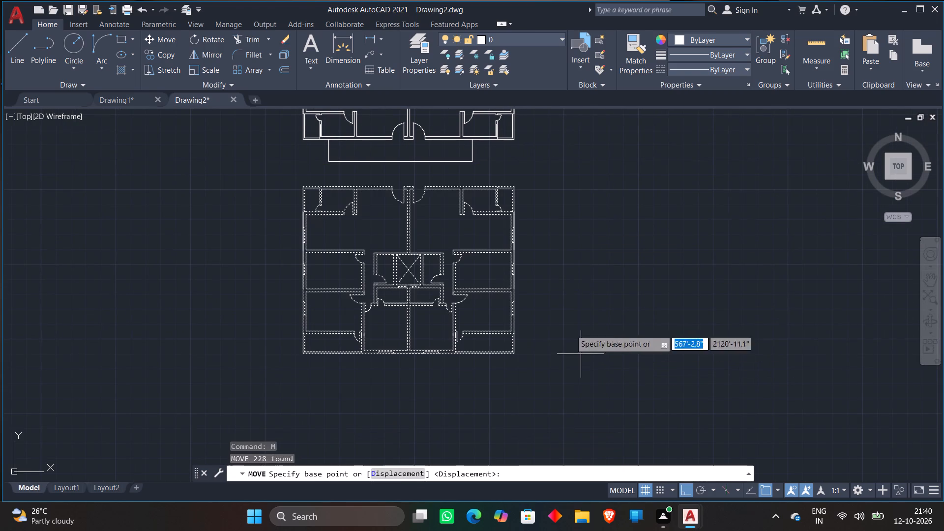
scroll(507, 172, "up", 2)
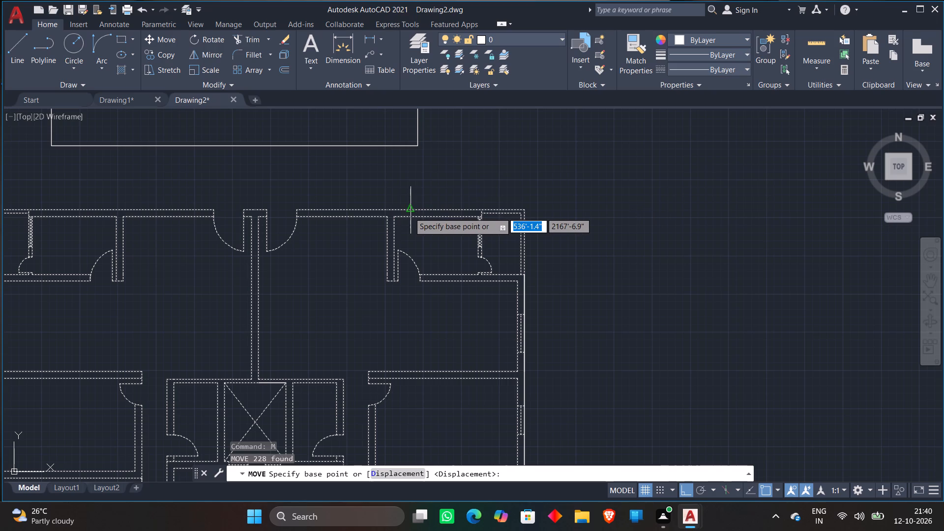
left_click(524, 206)
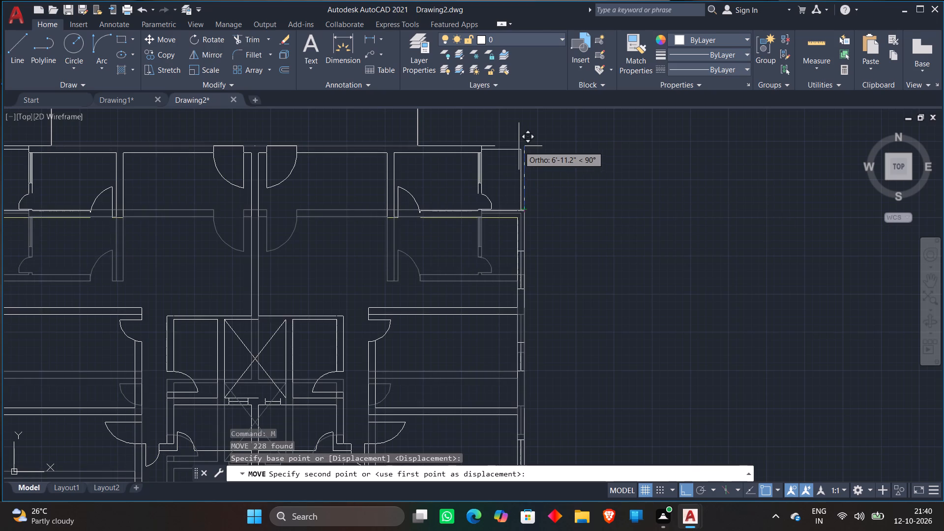
middle_click_drag(520, 147, 576, 291)
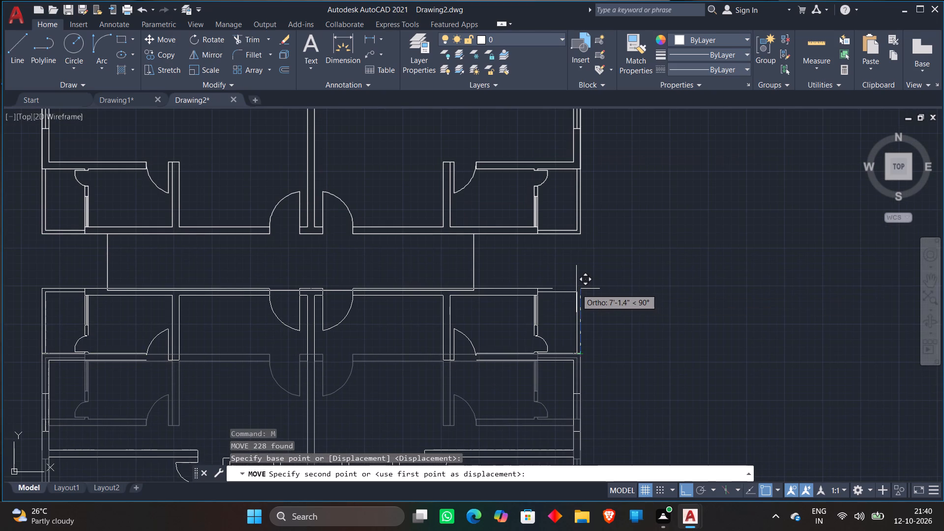
left_click(576, 291)
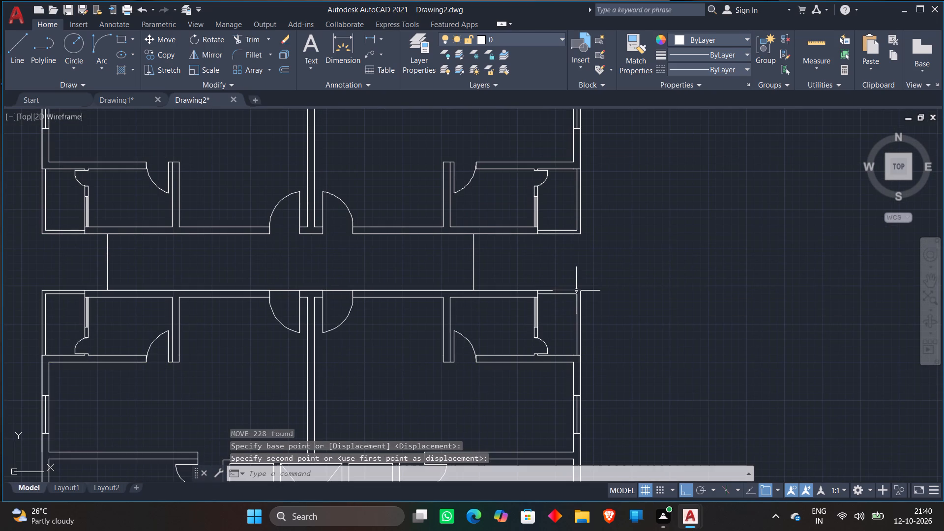
key("Escape")
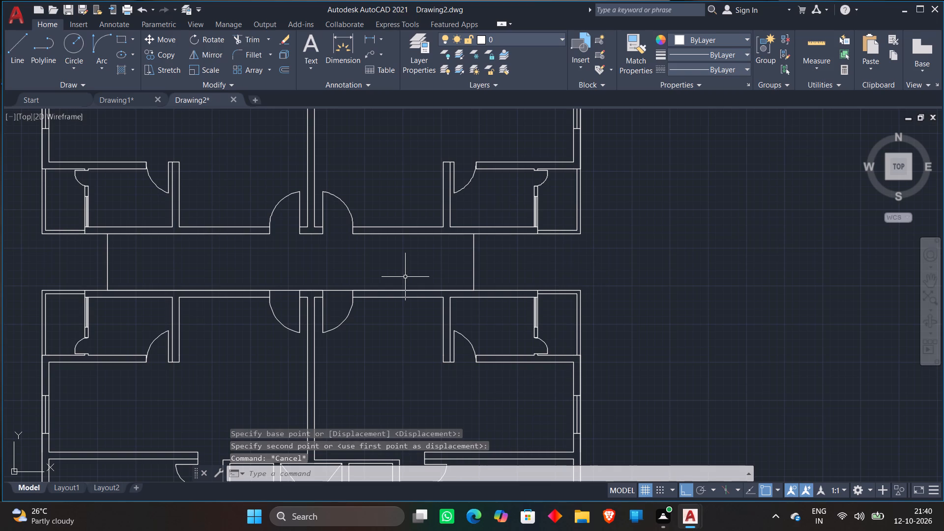
Trim the corridor's south line out of the two entrance door openings of the southern units.
type("TR")
key("space")
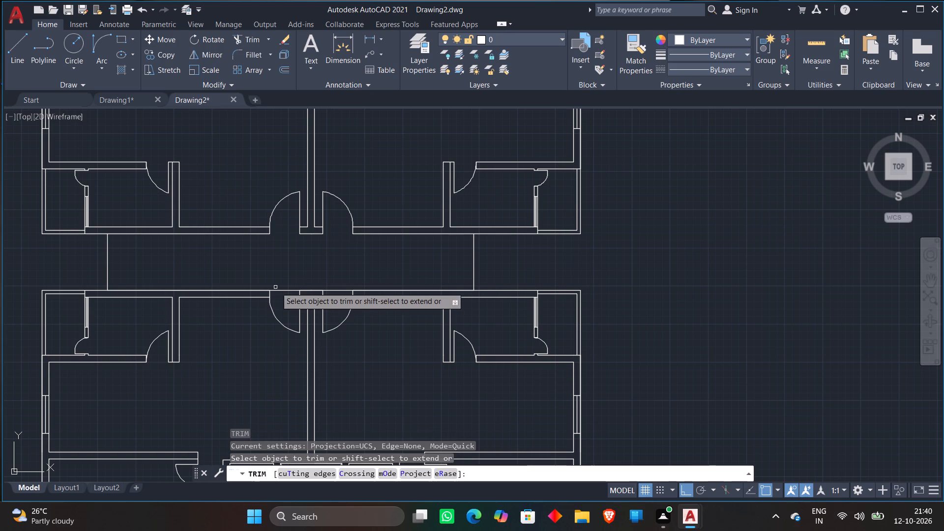
left_click(280, 289)
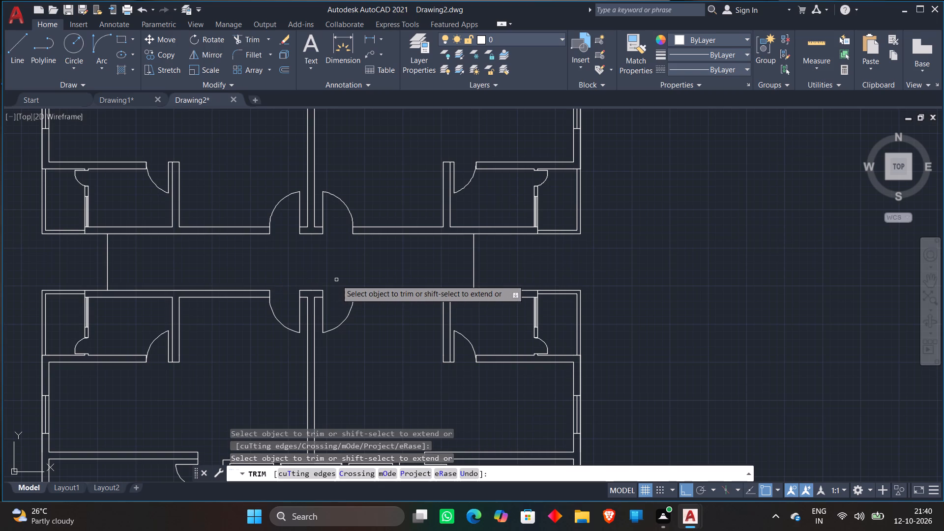
key("Escape")
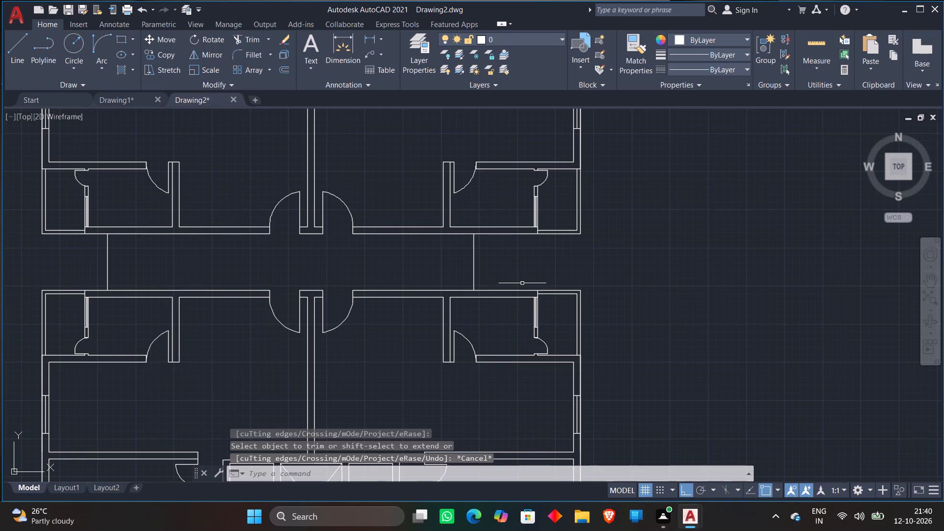
Offset the corridor's west end line 3' to the east.
scroll(522, 283, "down", 1)
scroll(569, 281, "down", 1)
scroll(611, 340, "down", 1)
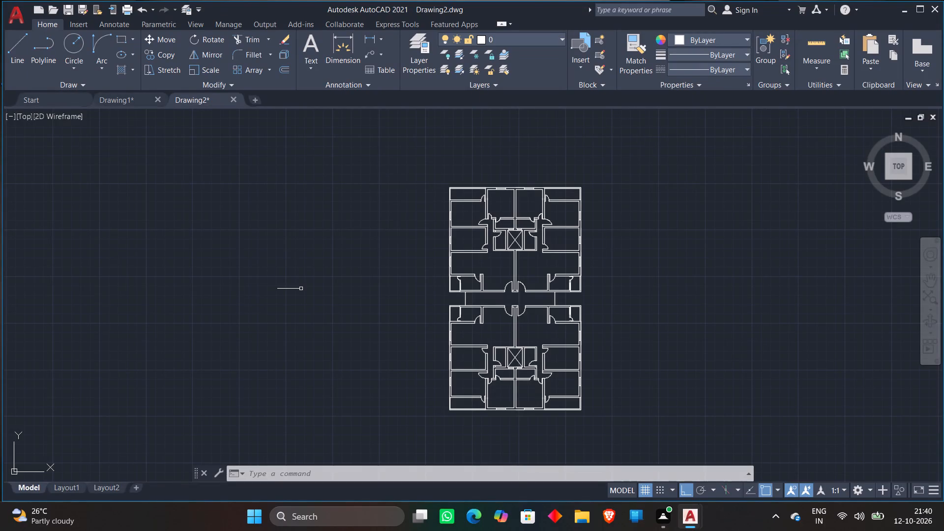
scroll(498, 298, "up", 1)
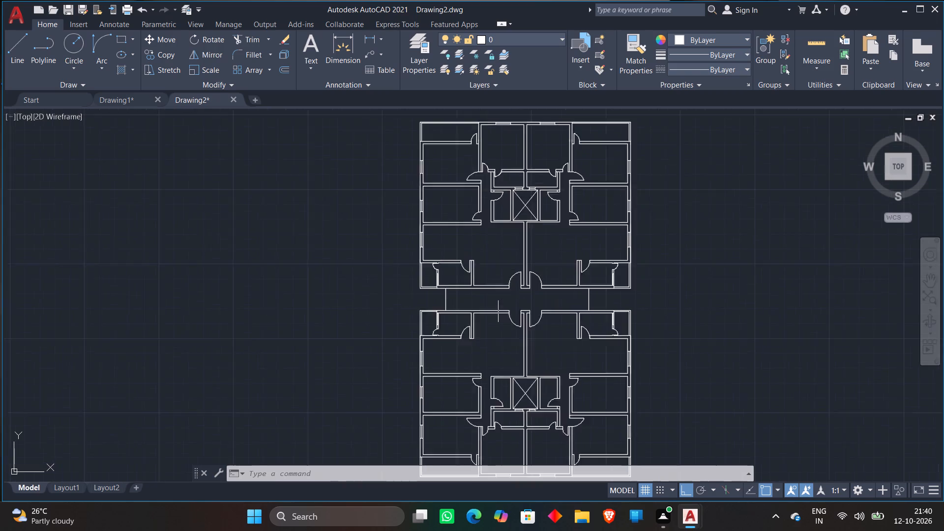
scroll(498, 298, "up", 2)
scroll(373, 290, "up", 1)
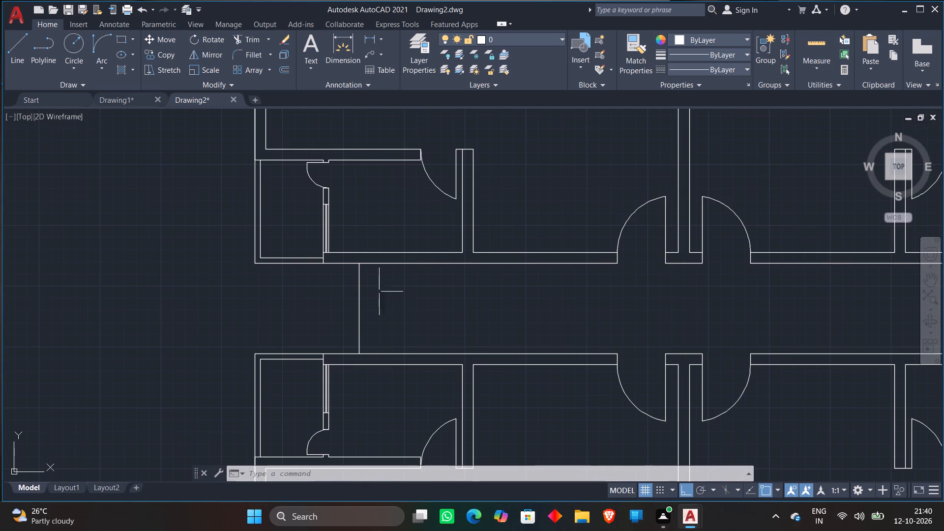
key("o")
key("Return")
type("3'")
key("Return")
left_click(360, 313)
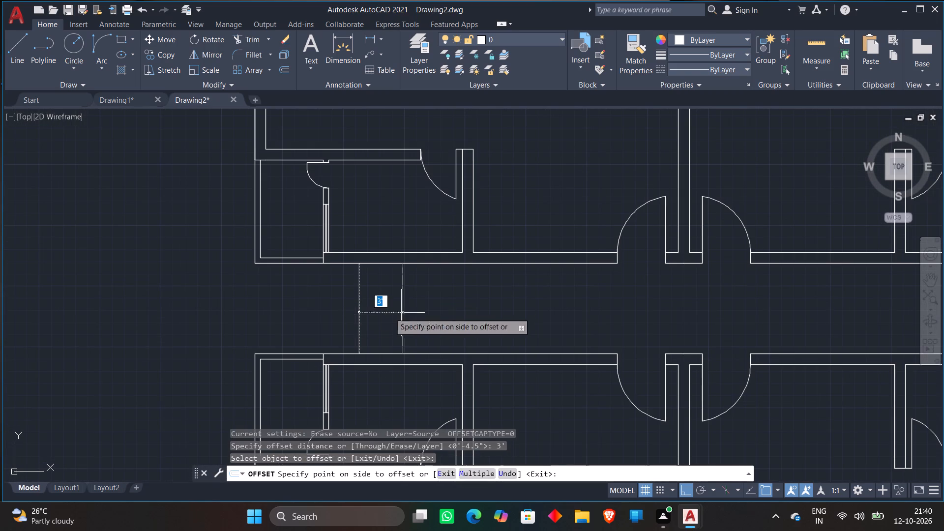
left_click(456, 313)
key("Escape")
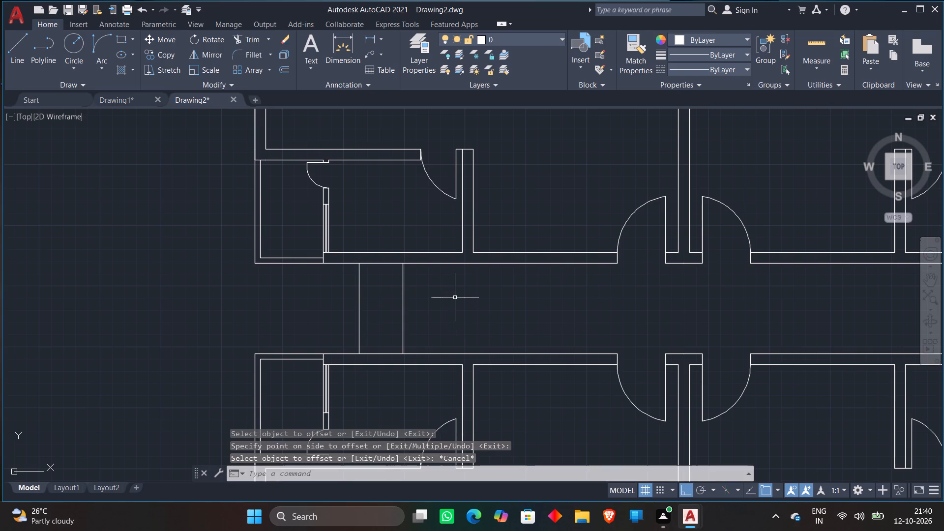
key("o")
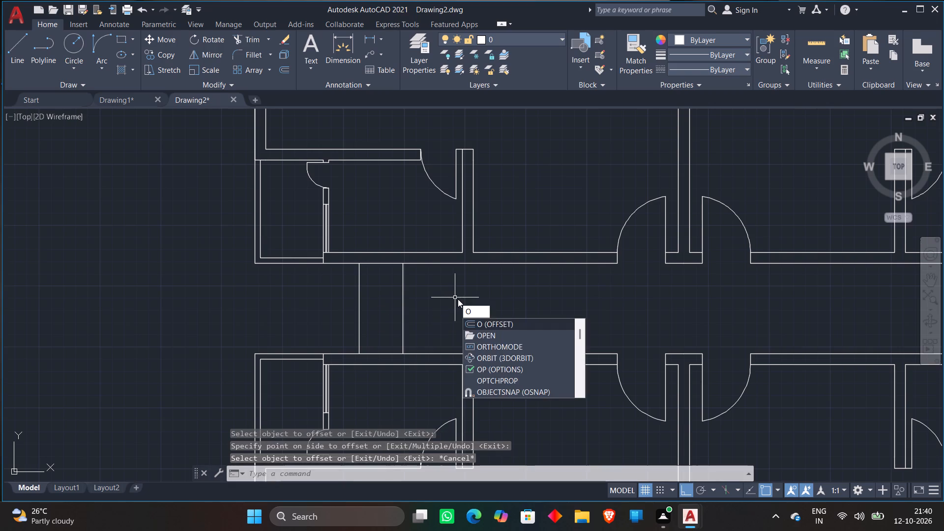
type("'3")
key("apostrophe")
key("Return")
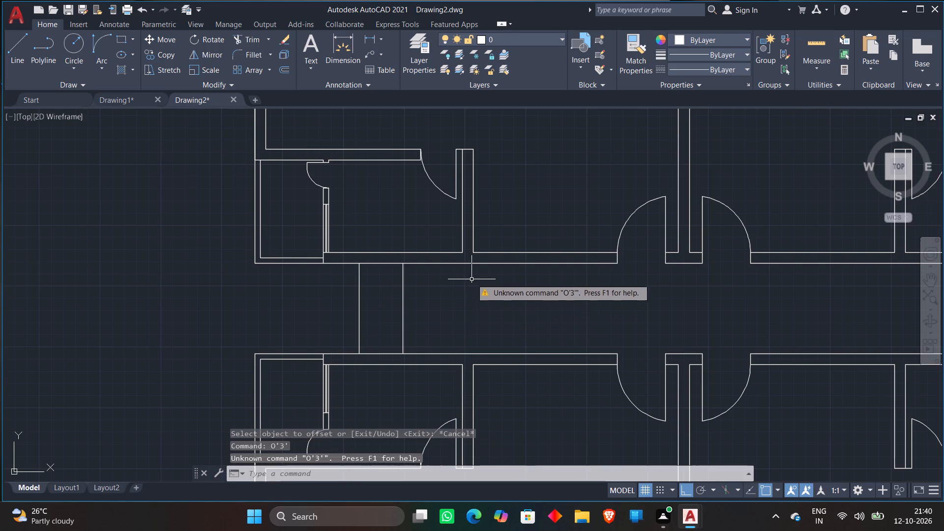
Offset the corridor's north line, west of the entrance doors, 3' to the south.
key("Escape")
key("o")
key("Return")
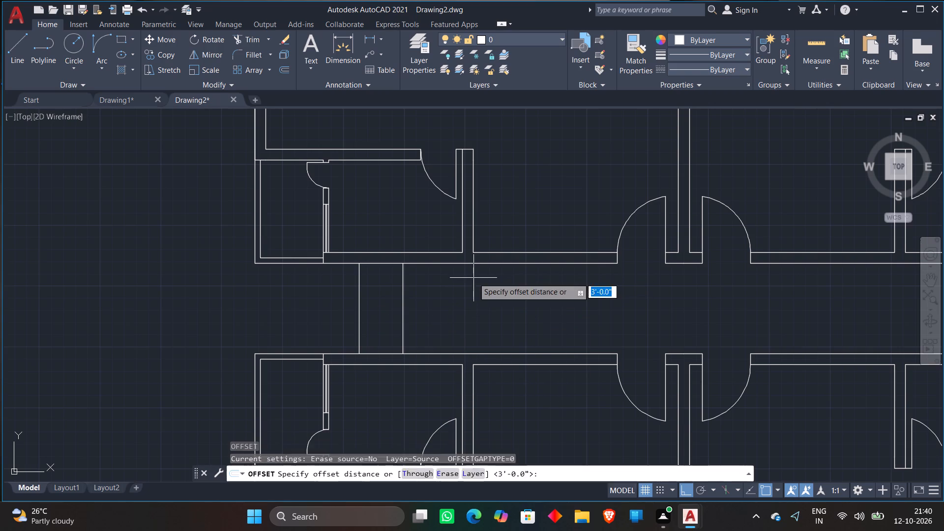
key("Return")
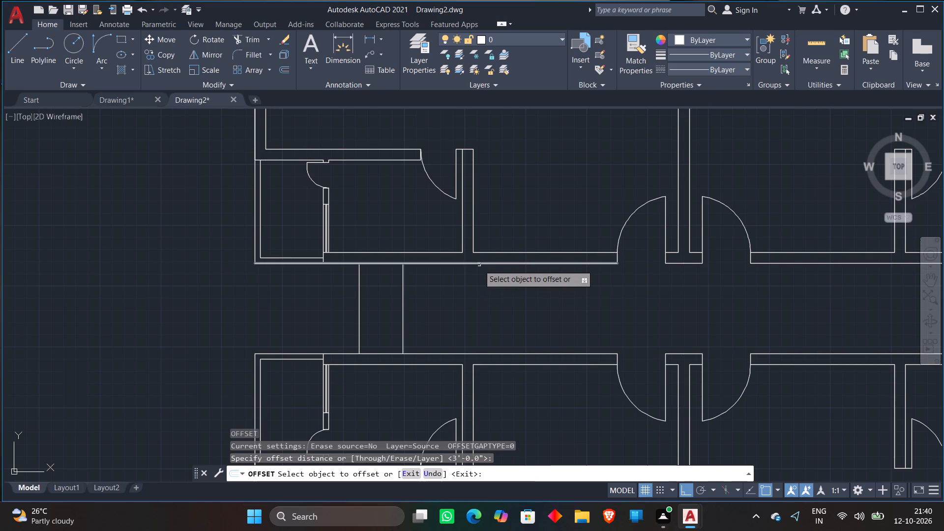
left_click(479, 265)
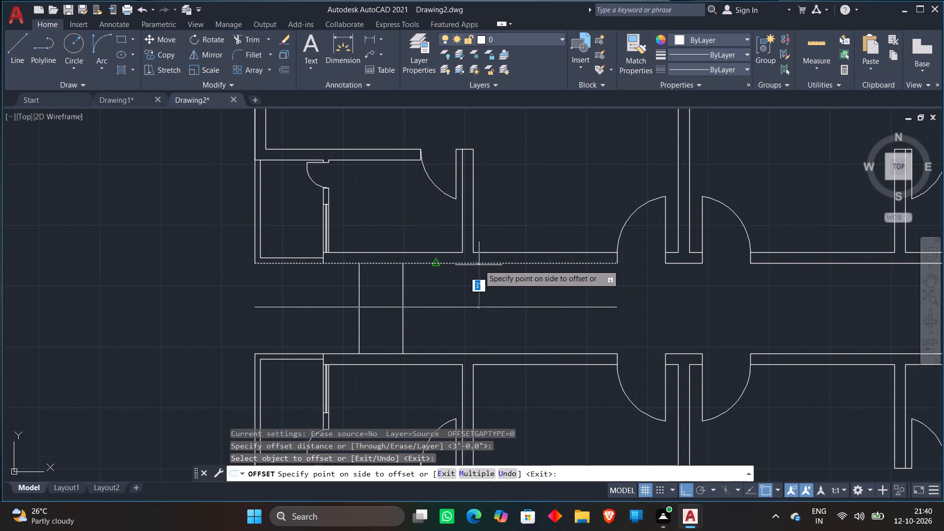
left_click(473, 291)
key("Escape")
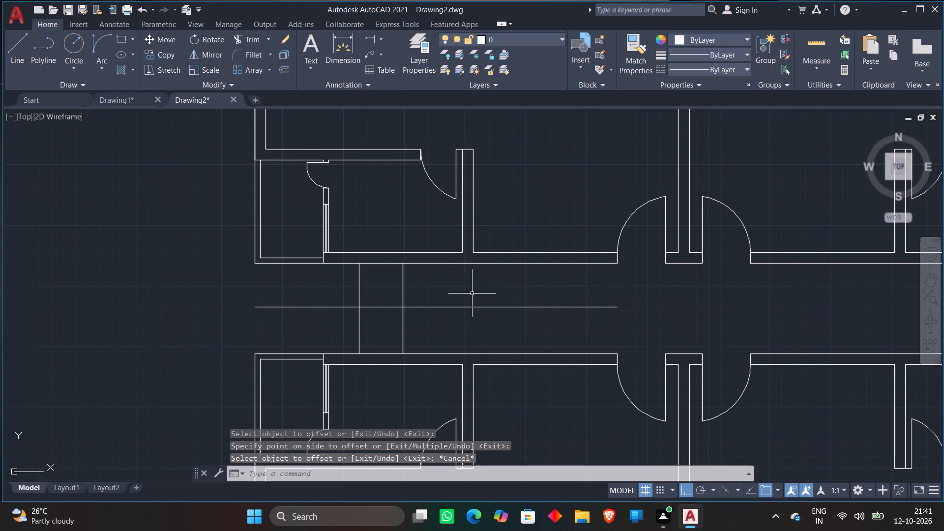
Offset the new mid-corridor line 2" to the south to form a thin double line.
key("o")
key("Return")
key("2")
key("shift+quotedbl")
key("Return")
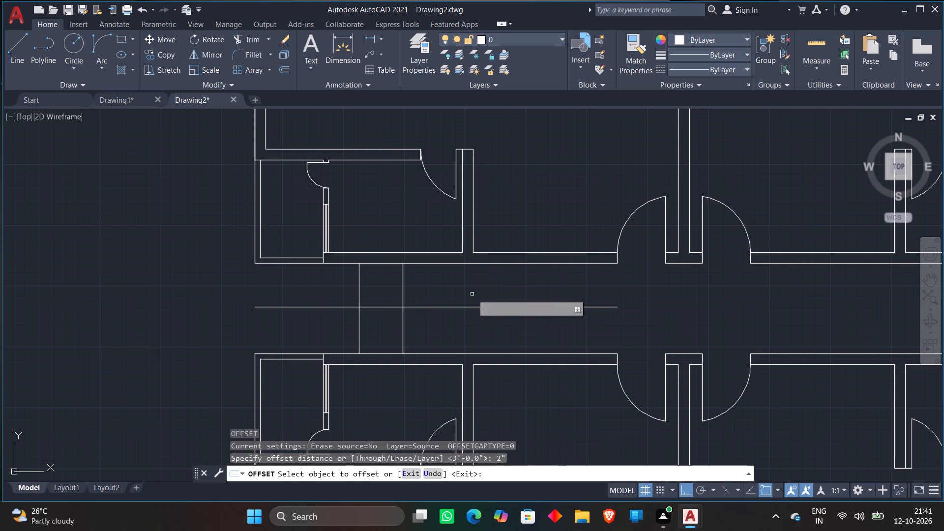
left_click(470, 306)
left_click(466, 326)
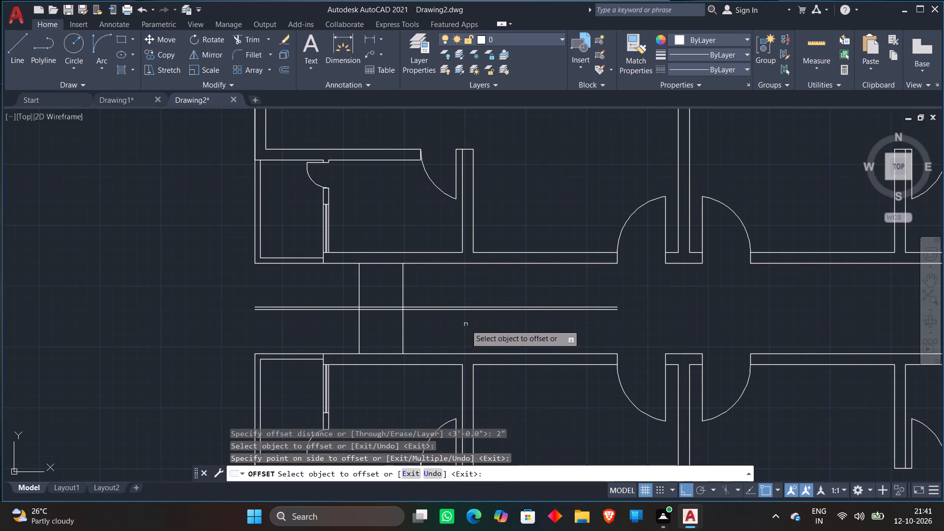
key("Escape")
Trim both mid-corridor lines back to the inner vertical line 3' east of the corridor's west end.
key("t")
key("r")
key("space")
left_click(333, 293)
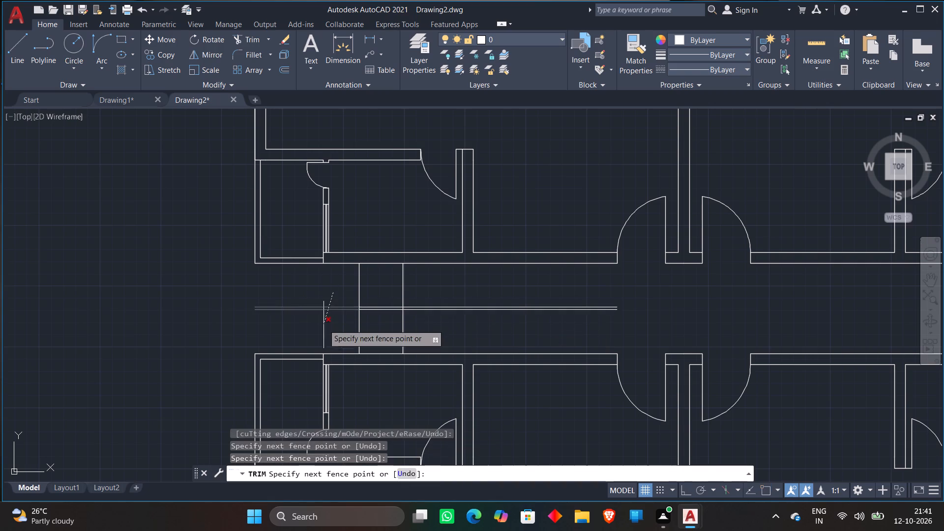
left_click(324, 325)
scroll(382, 310, "up", 2)
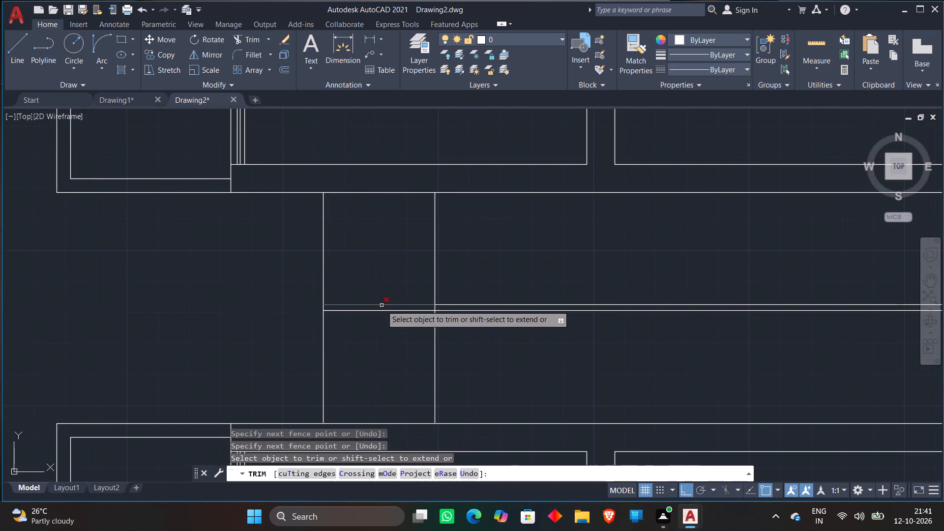
left_click(384, 295)
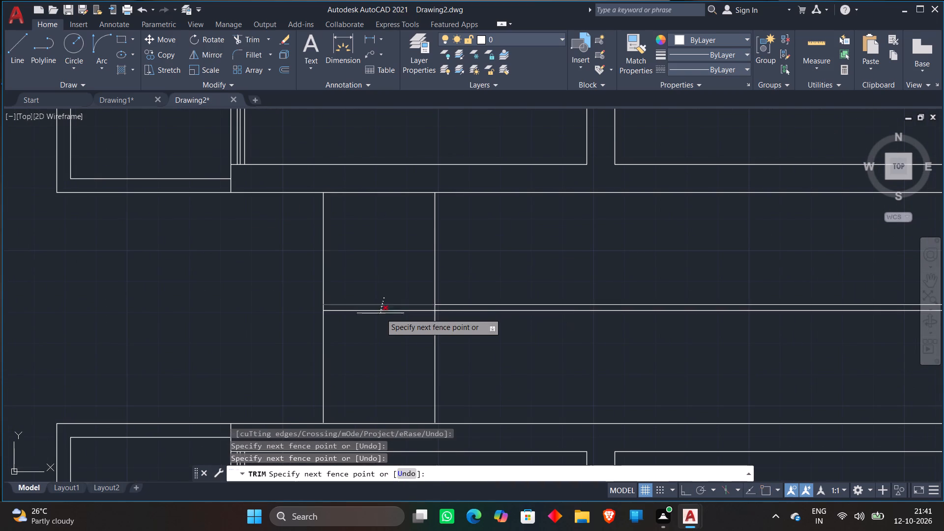
left_click(381, 315)
key("Escape")
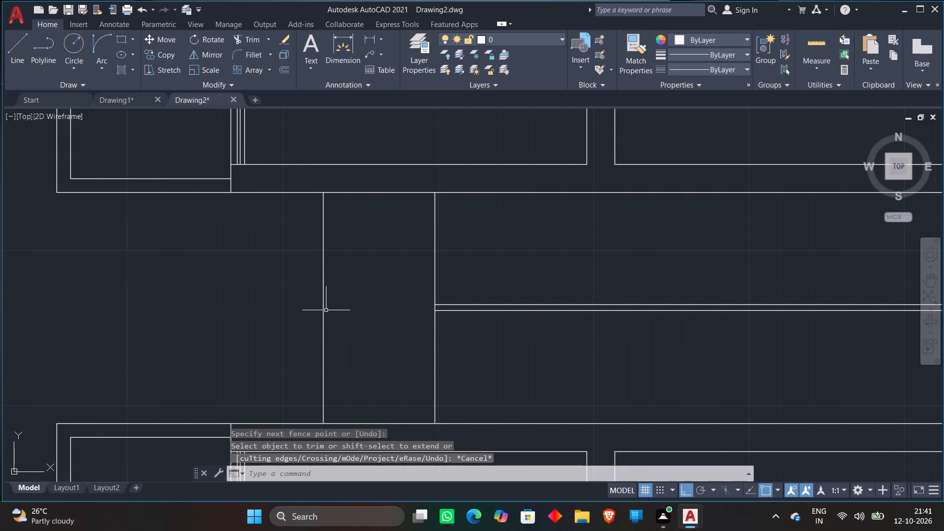
Offset the corridor's west end line 9" to the west to form its end wall.
key("o")
key("Return")
key("9")
key("shift+quotedbl")
key("Return")
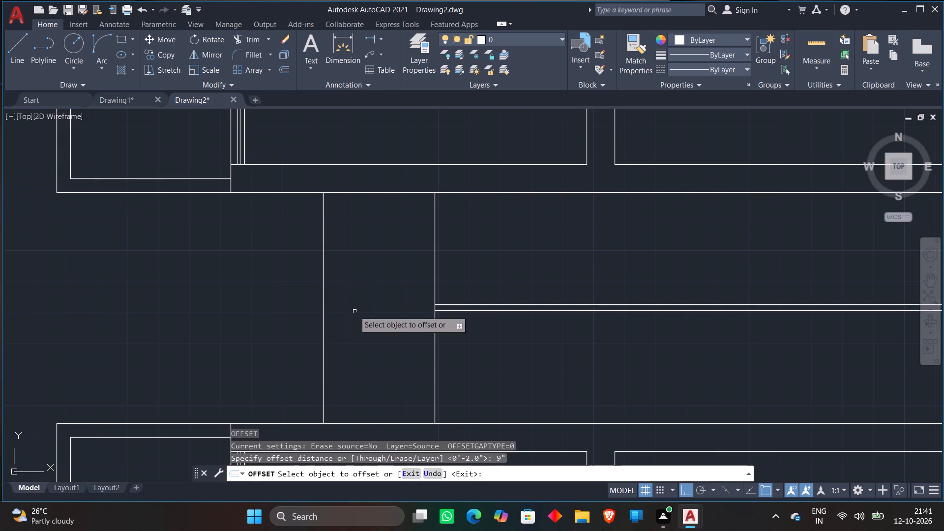
left_click(323, 308)
left_click(265, 315)
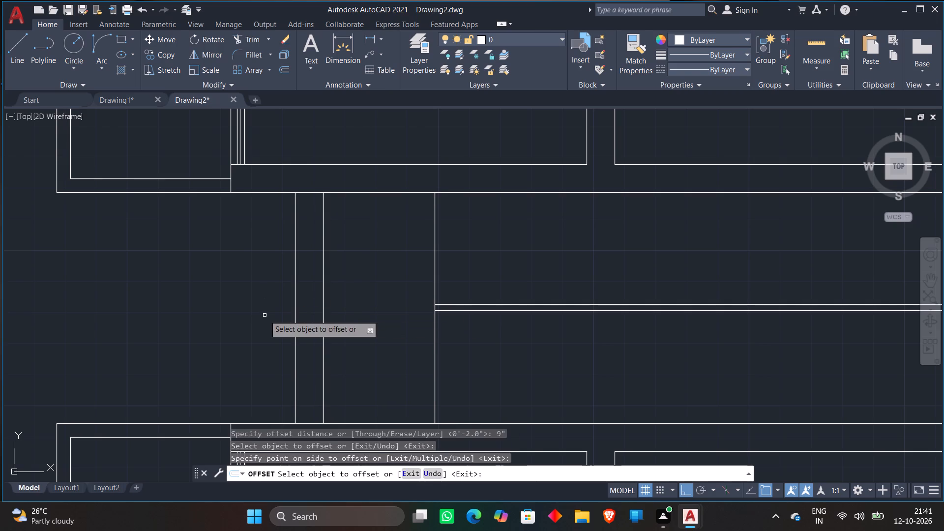
key("Escape")
Trim the corridor's north and south lines between the two lines of the west end wall.
type("TR")
key("space")
left_click(309, 193)
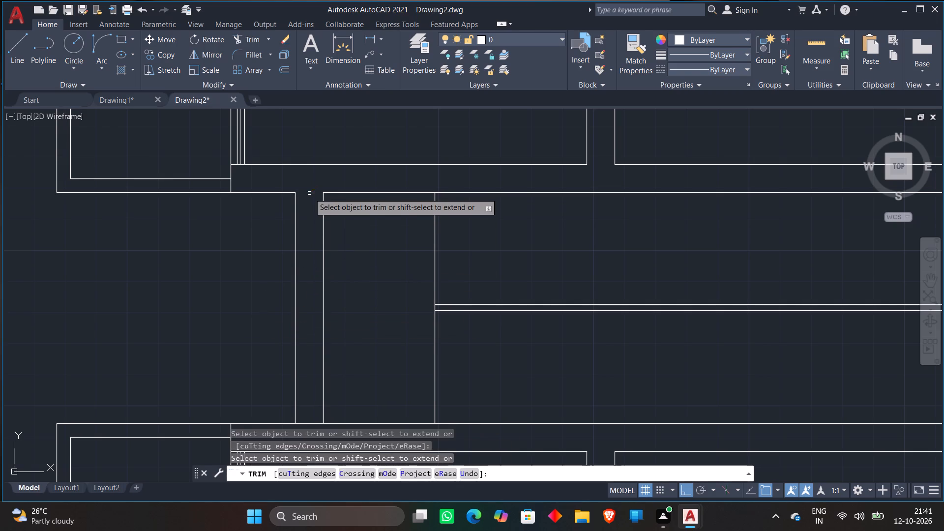
left_click(305, 423)
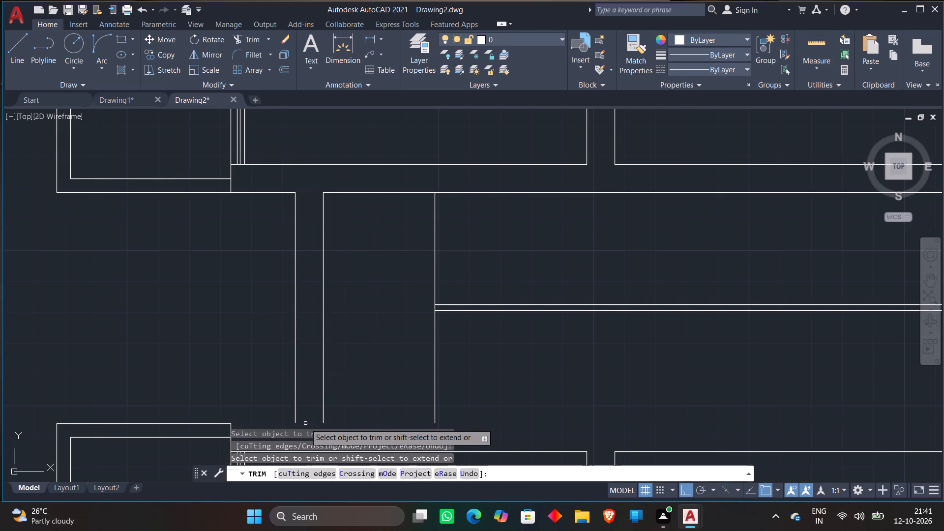
scroll(303, 373, "down", 1)
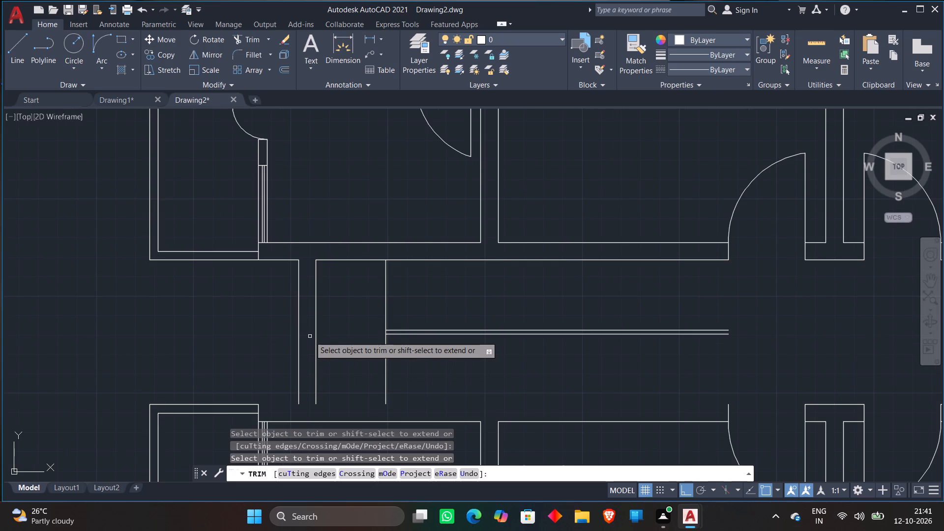
scroll(311, 336, "down", 2)
key("Escape")
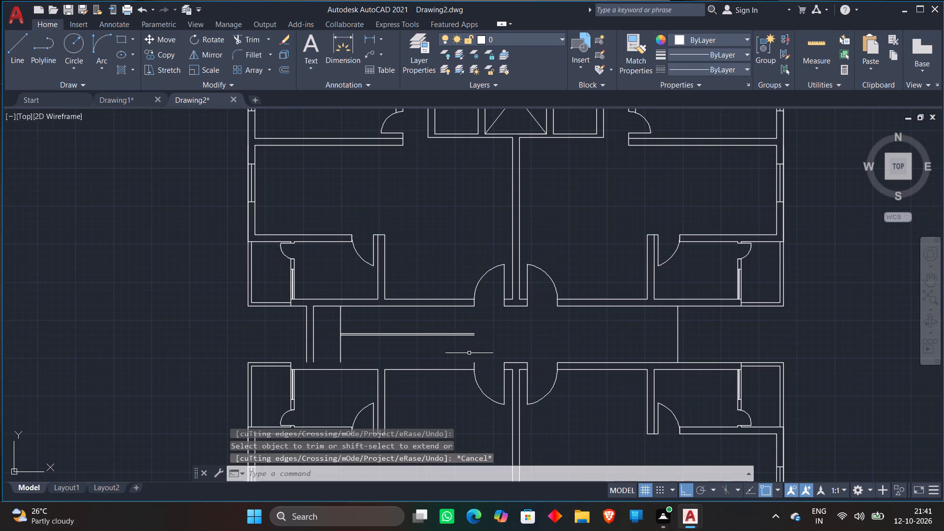
Draw a 21'-8" line east from the southwest unit's corner at the corridor, past the near edge of its entrance door opening.
key("l")
key("Return")
scroll(277, 350, "up", 3)
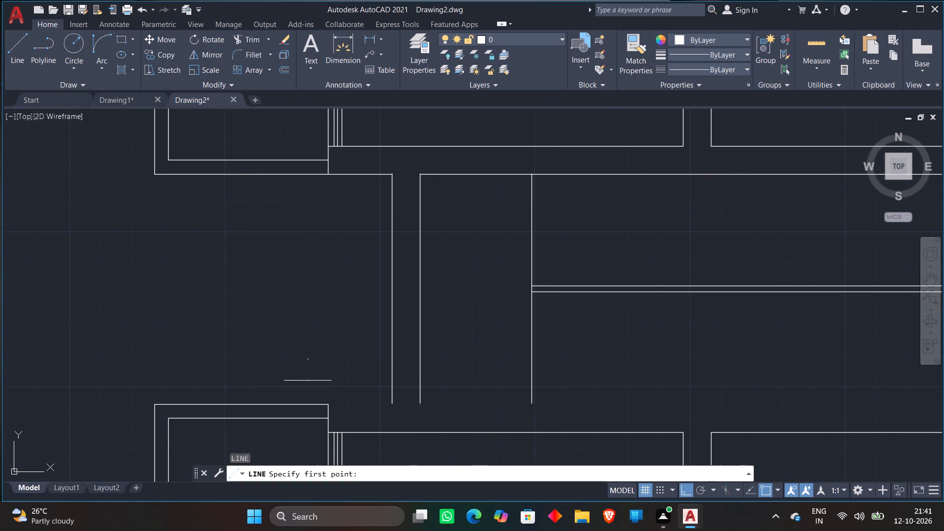
left_click(328, 405)
middle_click_drag(658, 364, 500, 365)
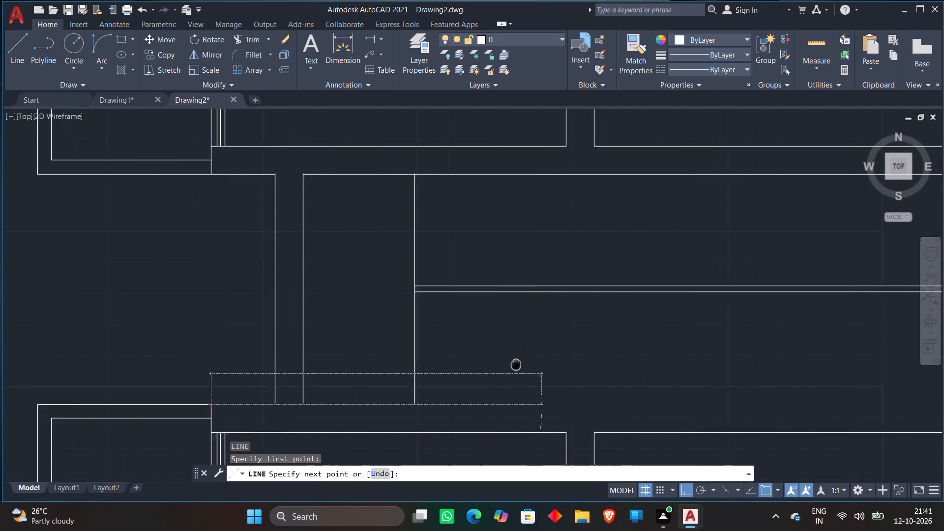
middle_click_drag(500, 365, 296, 364)
left_click(773, 381)
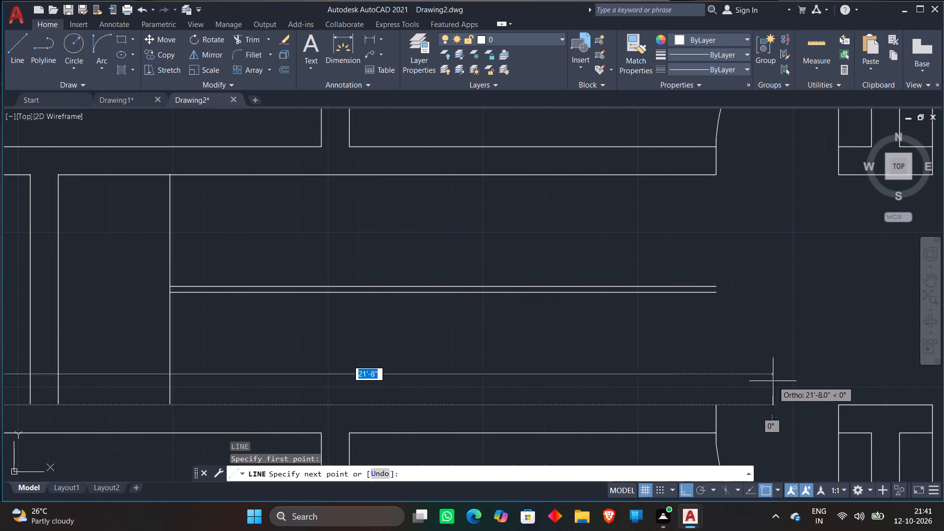
key("Escape")
Trim the part of the redrawn south corridor line that runs into the southwest unit's entrance door opening.
type("TR")
key("space")
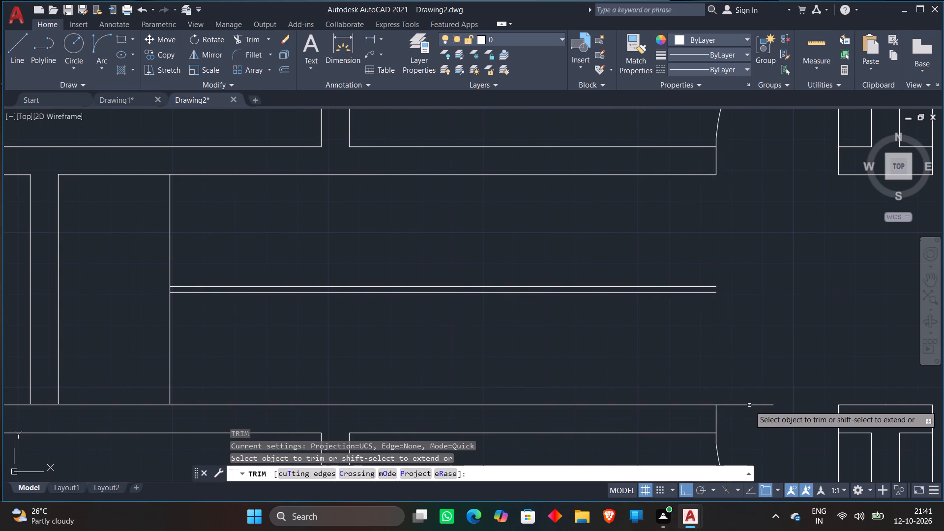
left_click(749, 406)
scroll(742, 355, "down", 2)
key("Escape")
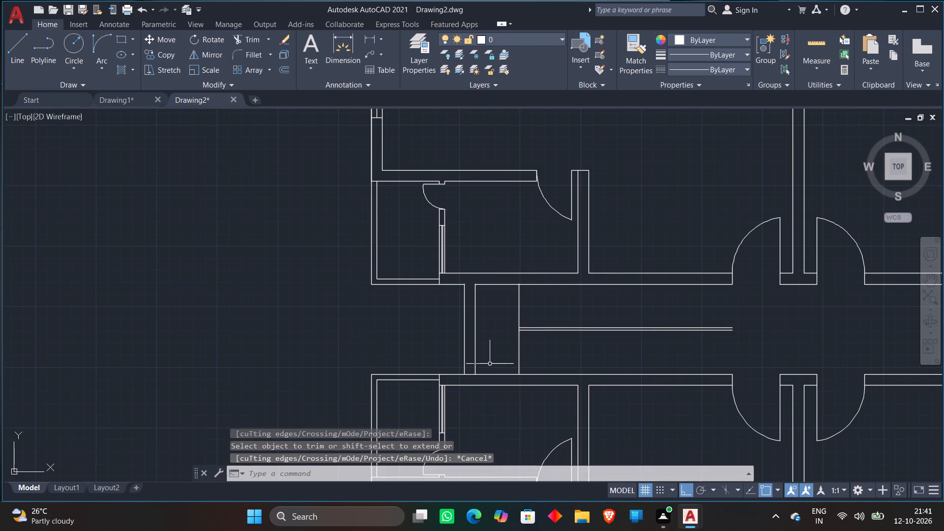
Extend the two west end wall lines and the vertical line at the double line's west end to the south corridor line.
type("EX")
key("space")
left_click(464, 356)
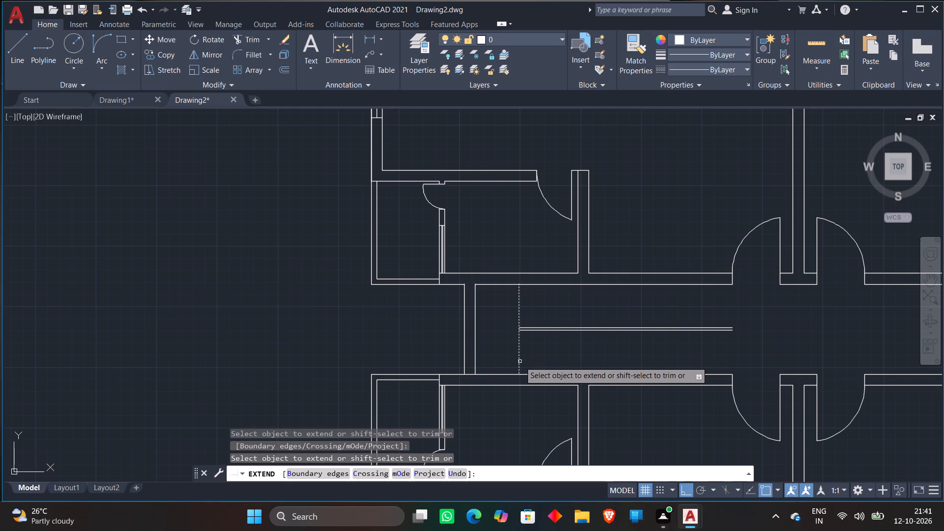
left_click(520, 361)
left_click(476, 364)
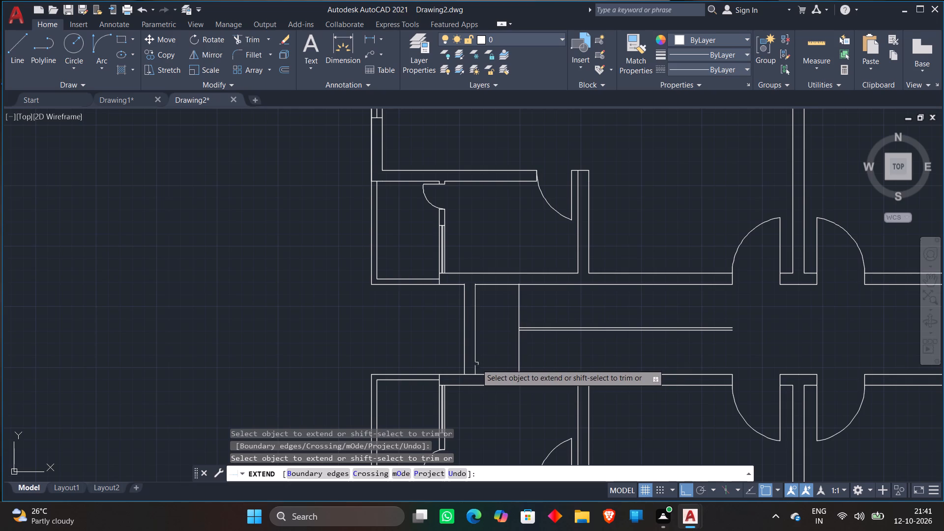
key("Escape")
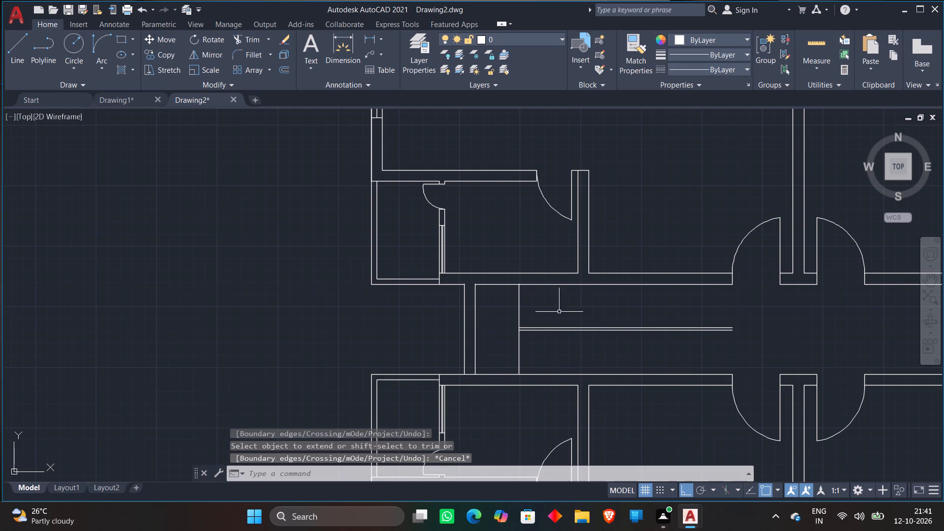
Offset the vertical line at the double line's west end 1' to the east as the first stair tread.
key("o")
key("Return")
key("1")
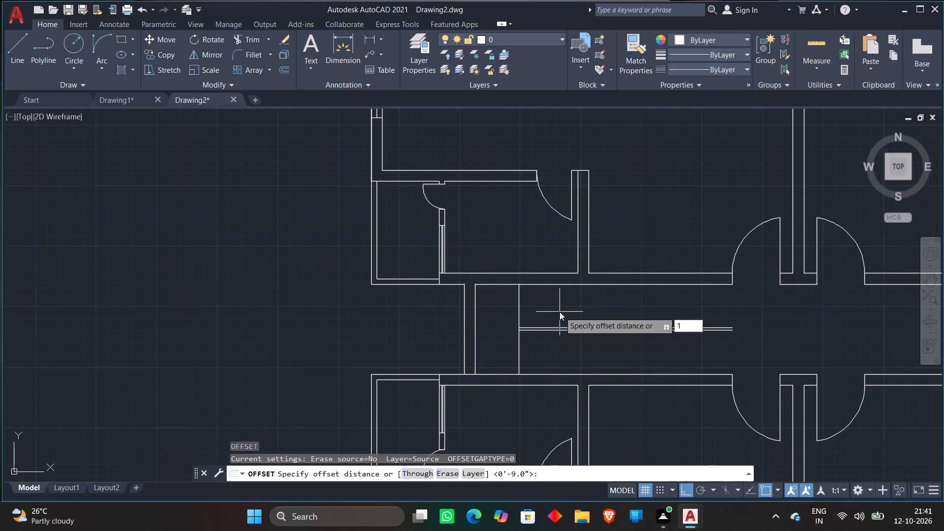
key("apostrophe")
key("Return")
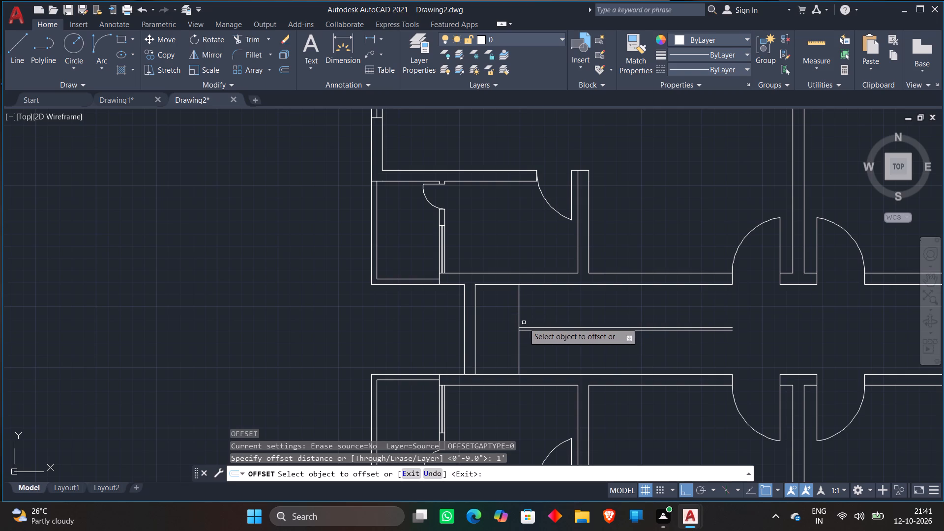
left_click(518, 319)
left_click(570, 317)
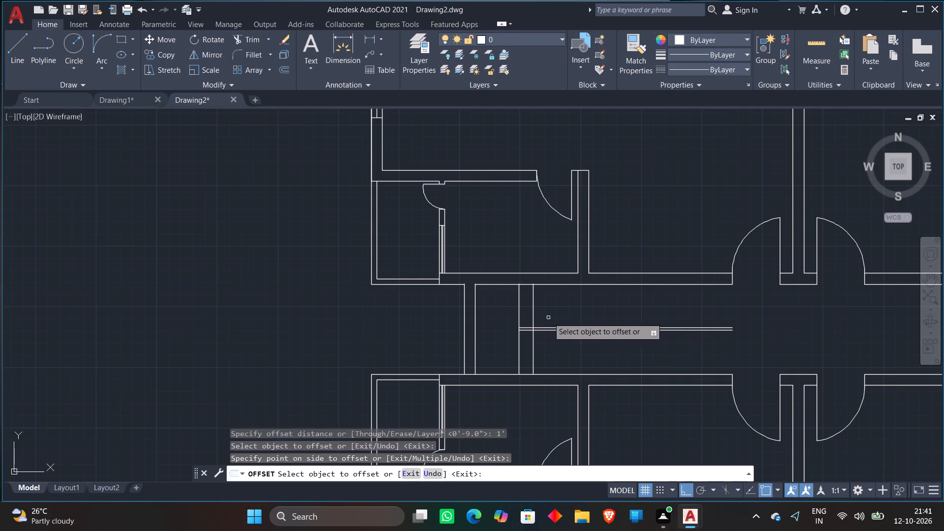
Offset the new tread line eastward eight times at 1' spacing with the Multiple option.
left_click(533, 324)
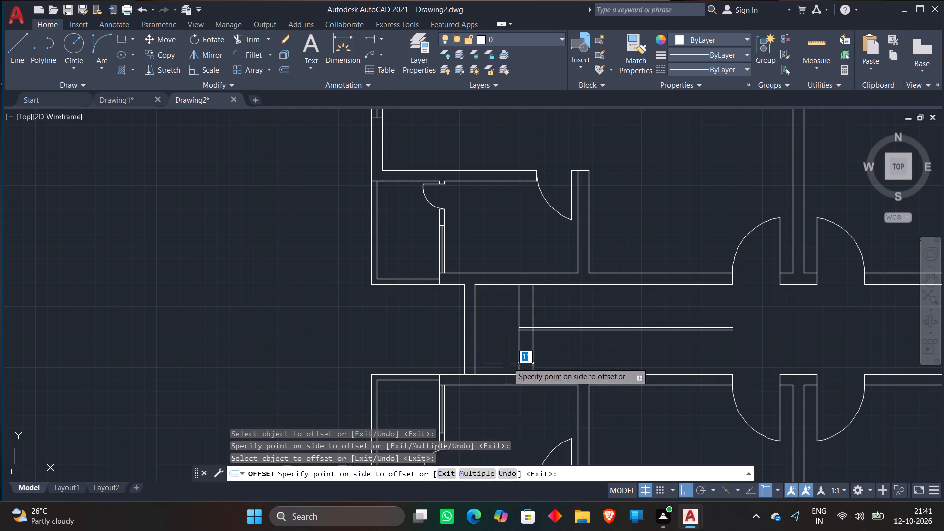
left_click(466, 472)
left_click(570, 324)
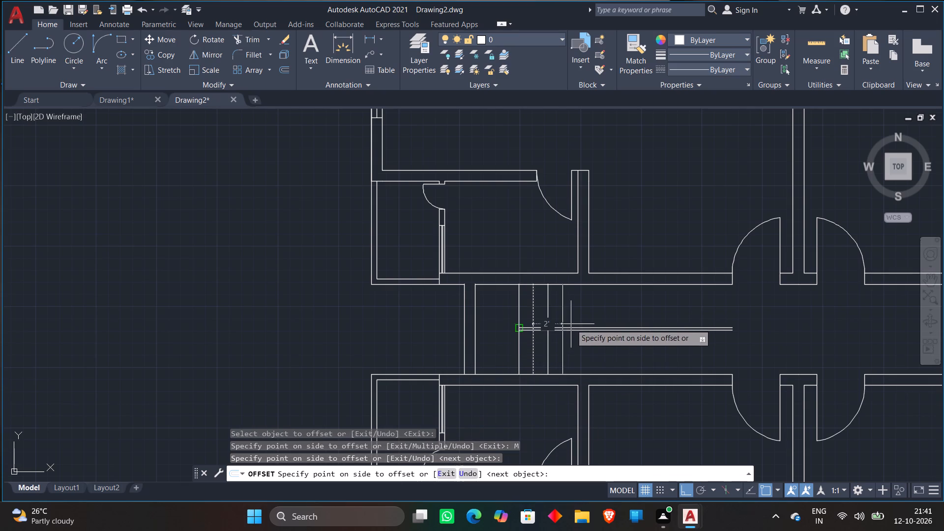
left_click(617, 323)
left_click(654, 318)
left_click(685, 317)
left_click(720, 316)
left_click(753, 314)
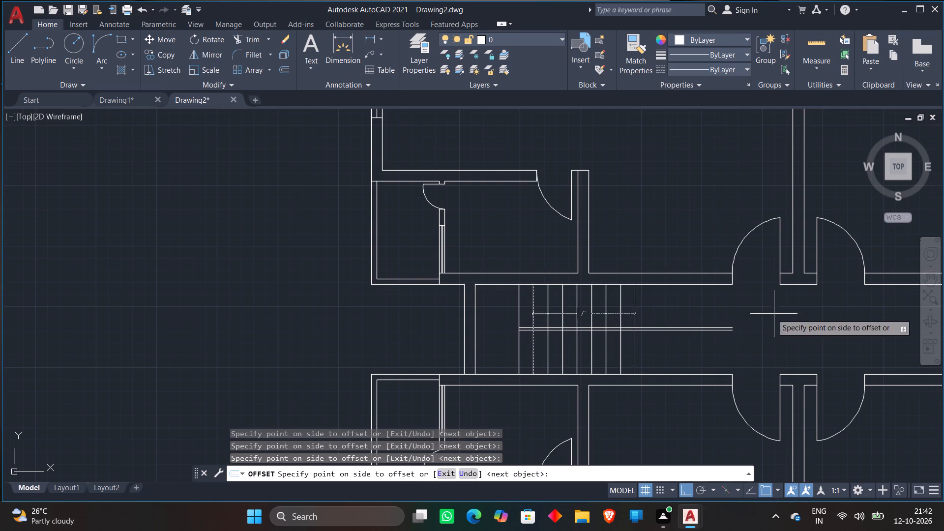
left_click(791, 314)
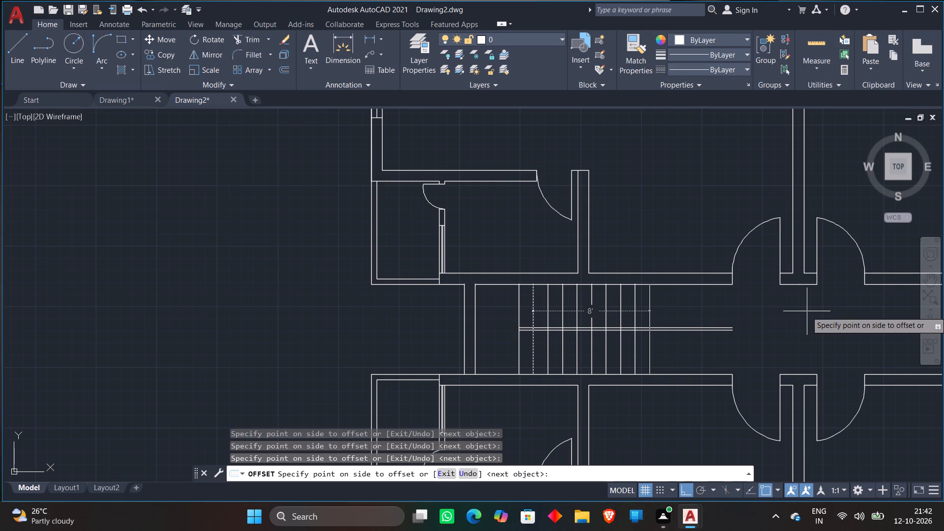
left_click(807, 311)
key("Escape")
Trim the two mid-corridor lines east of the last stair tread.
type("TR")
key("space")
left_click(669, 330)
left_click(669, 327)
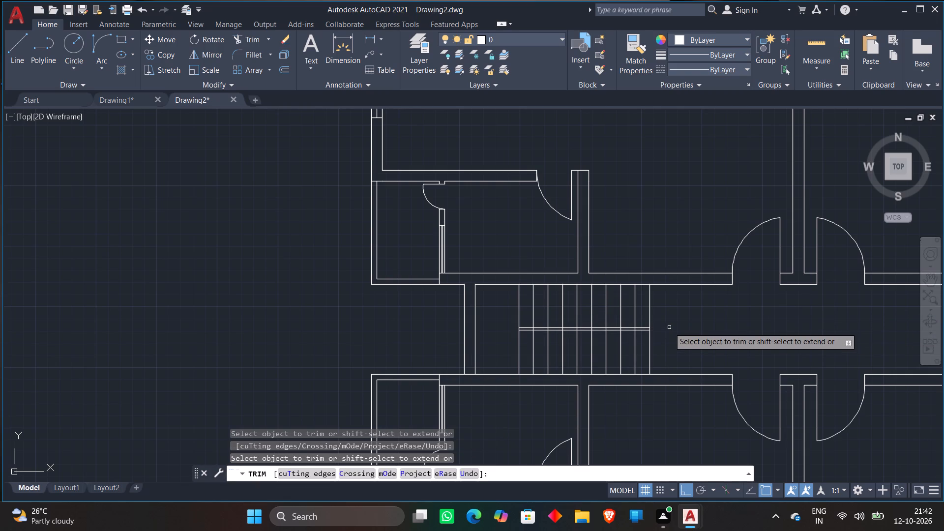
key("Escape")
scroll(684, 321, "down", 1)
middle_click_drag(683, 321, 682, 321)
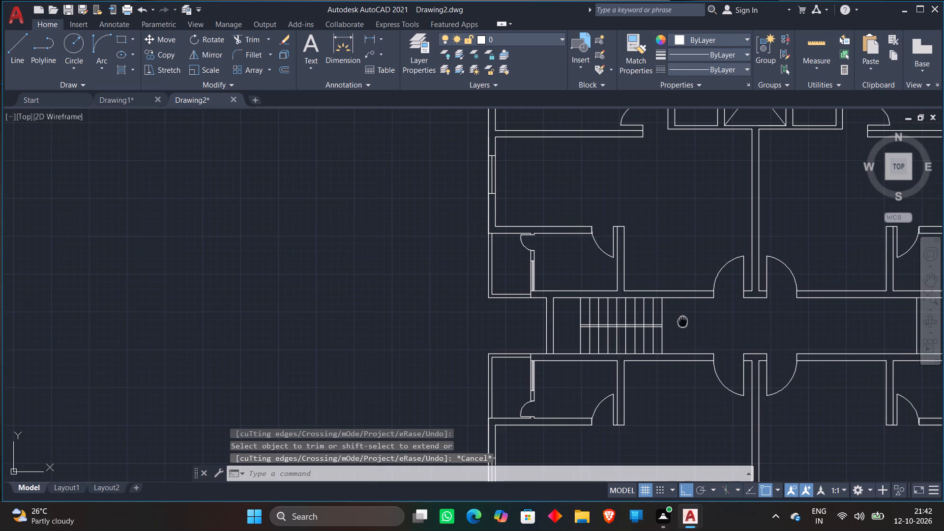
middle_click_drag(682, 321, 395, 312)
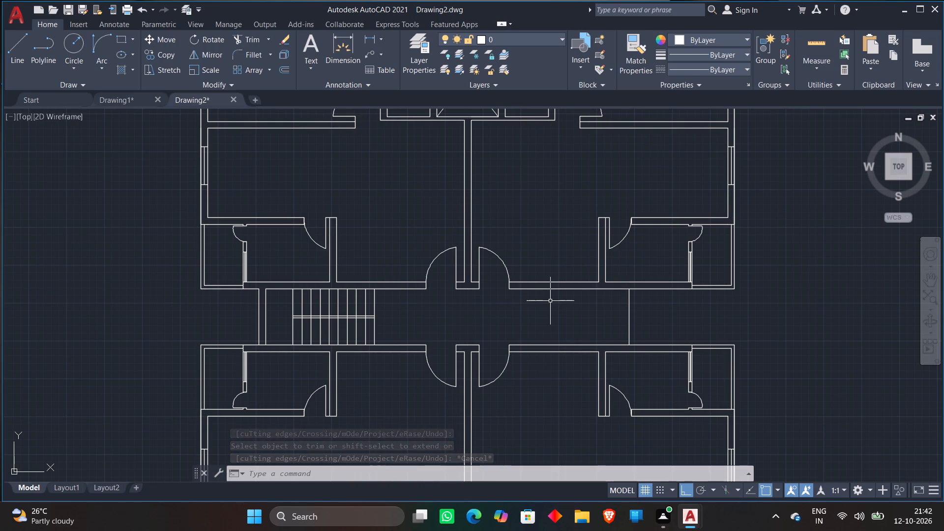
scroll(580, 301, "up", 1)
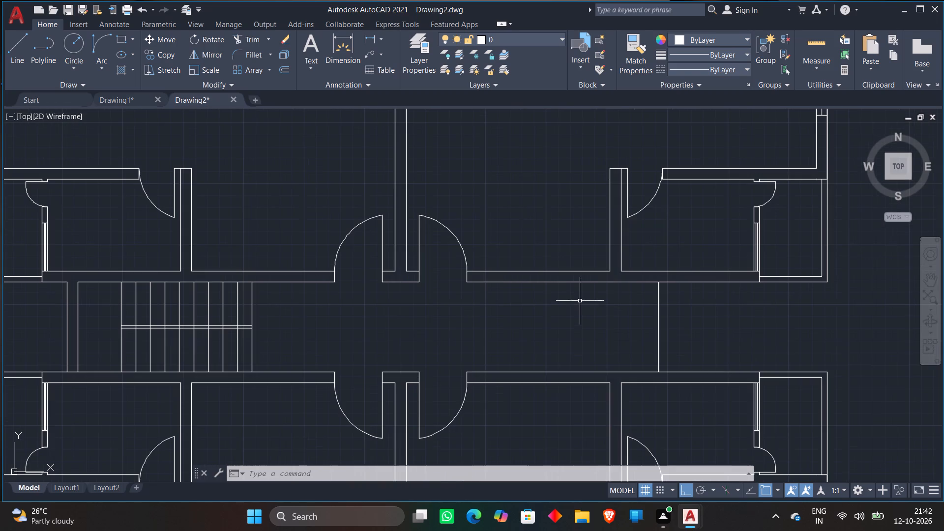
Draw a vertical line about 7'-8" long across the corridor, west of the existing vertical line in its east half.
key("l")
key("Return")
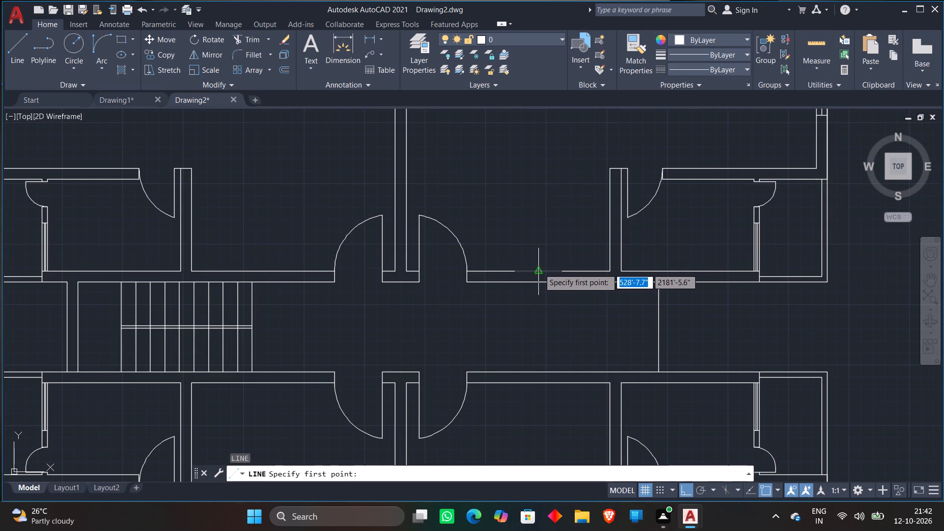
left_click(540, 273)
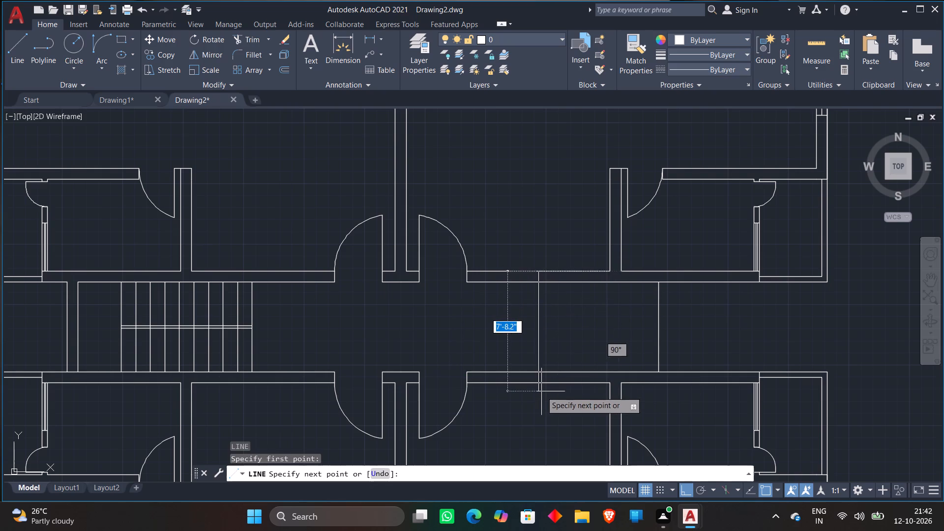
left_click(542, 393)
key("Escape")
Trim the new vertical line's ends where they pass beyond the north and south corridor lines.
type("TR")
key("space")
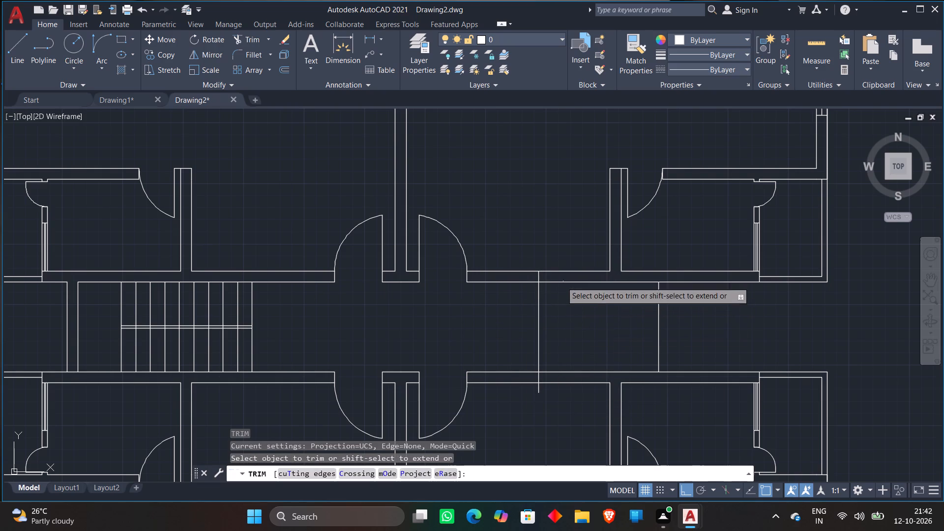
left_click(538, 275)
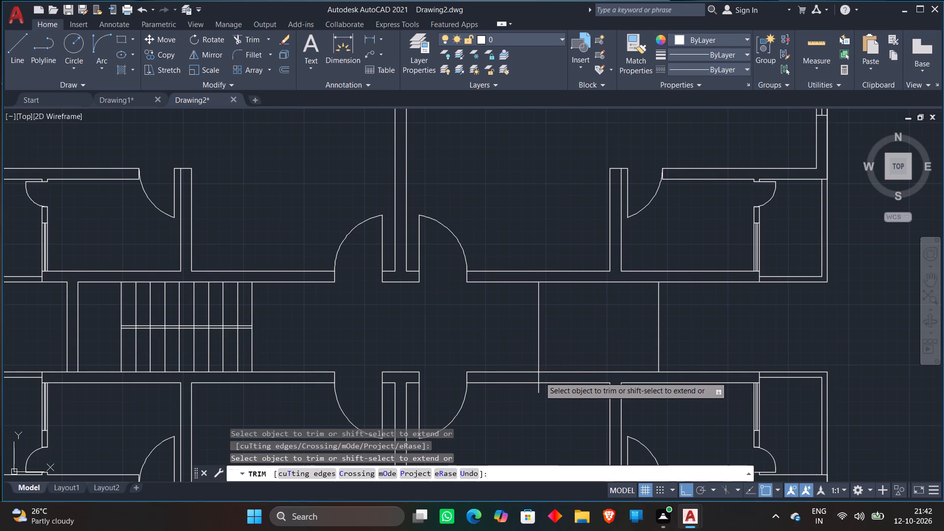
left_click(539, 377)
left_click(539, 388)
key("Escape")
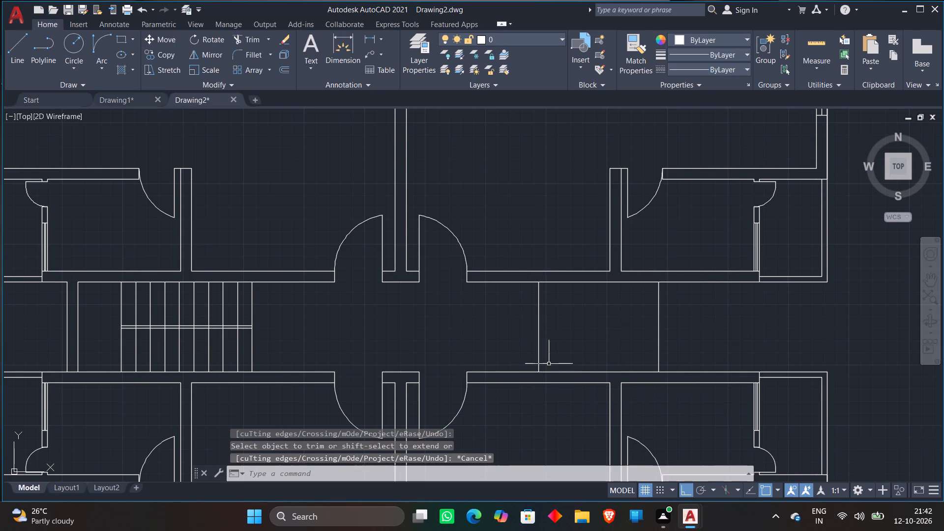
Draw a horizontal line across both east corridor verticals, a little south of the north corridor line.
key("l")
key("Return")
scroll(560, 316, "up", 2)
left_click(481, 281)
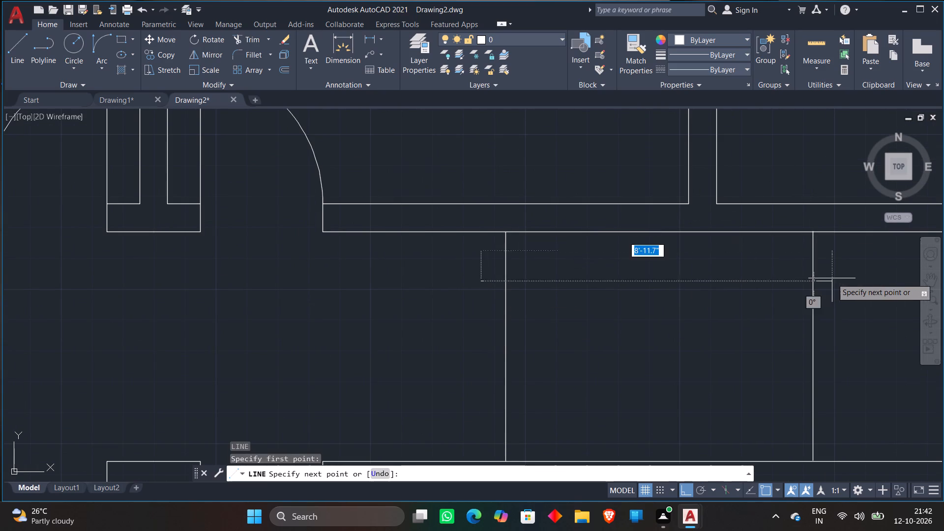
left_click(853, 282)
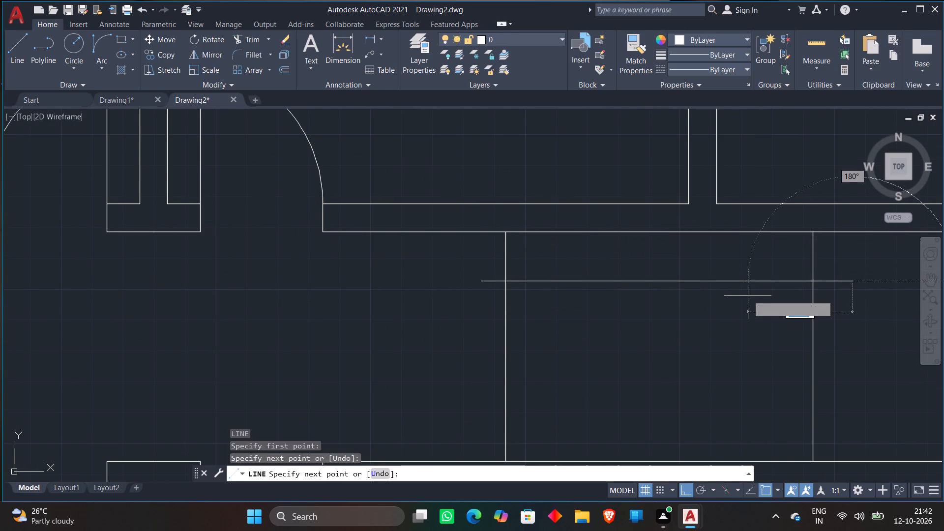
key("Escape")
Copy the new horizontal line about 3.5 feet straight south, near the south corridor line.
scroll(706, 295, "down", 2)
middle_click_drag(675, 311, 632, 258)
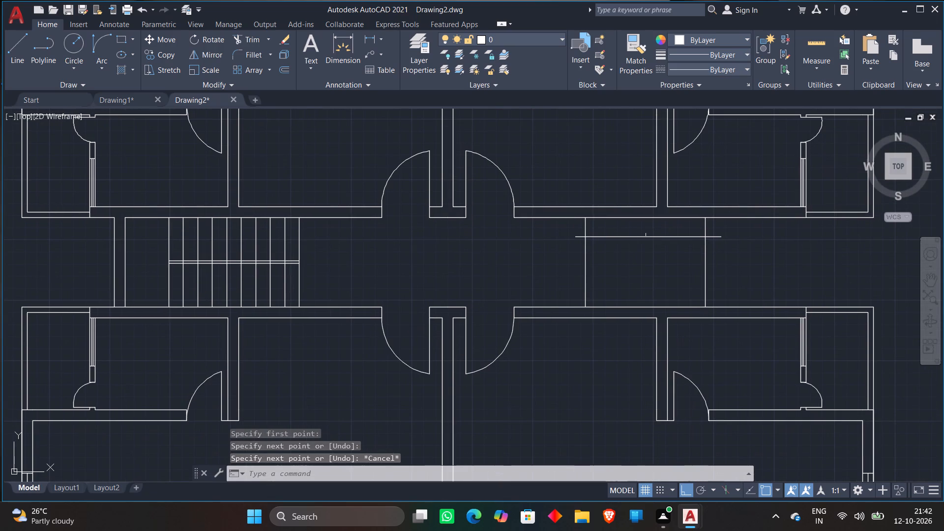
left_click(647, 238)
right_click(648, 238)
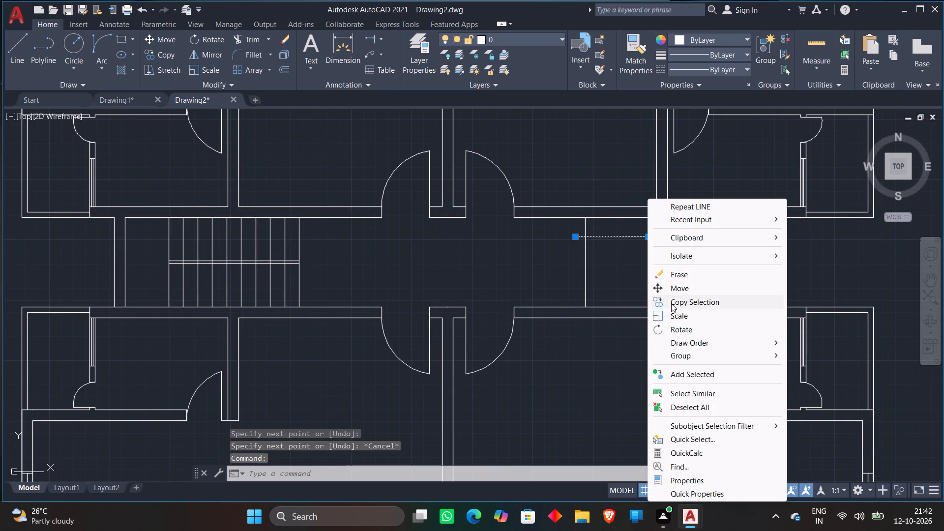
left_click(671, 299)
left_click(646, 235)
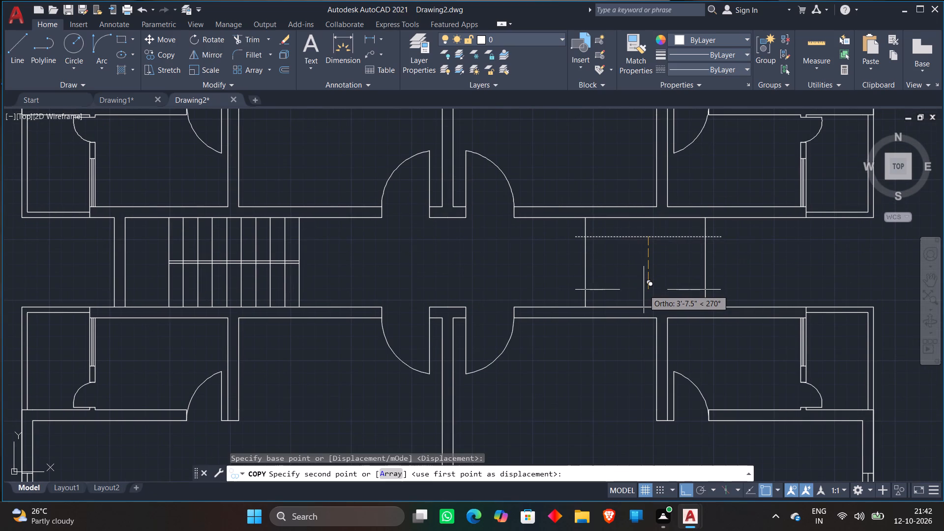
left_click(644, 287)
key("Escape")
Trim the overhanging ends of both horizontal lines outside the two east corridor verticals.
type("TR")
key("space")
left_click(578, 236)
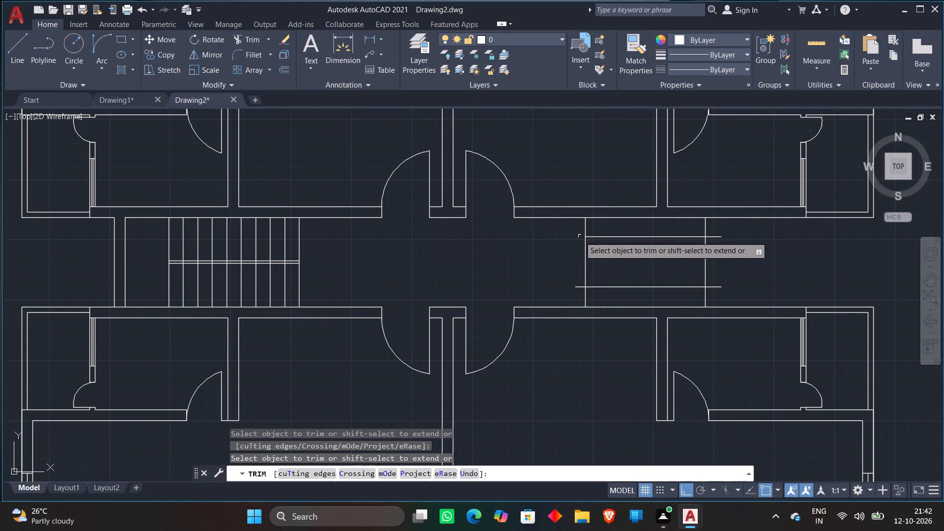
left_click(579, 287)
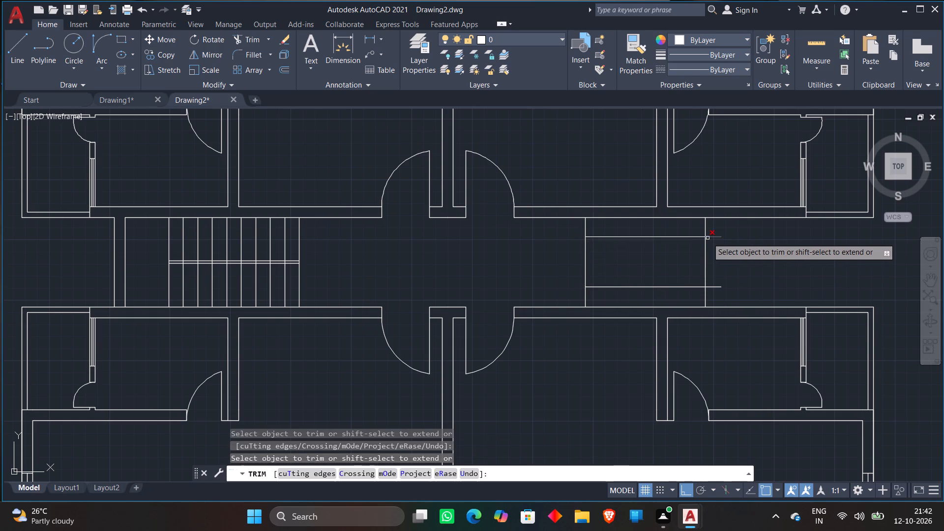
left_click(708, 238)
left_click(712, 288)
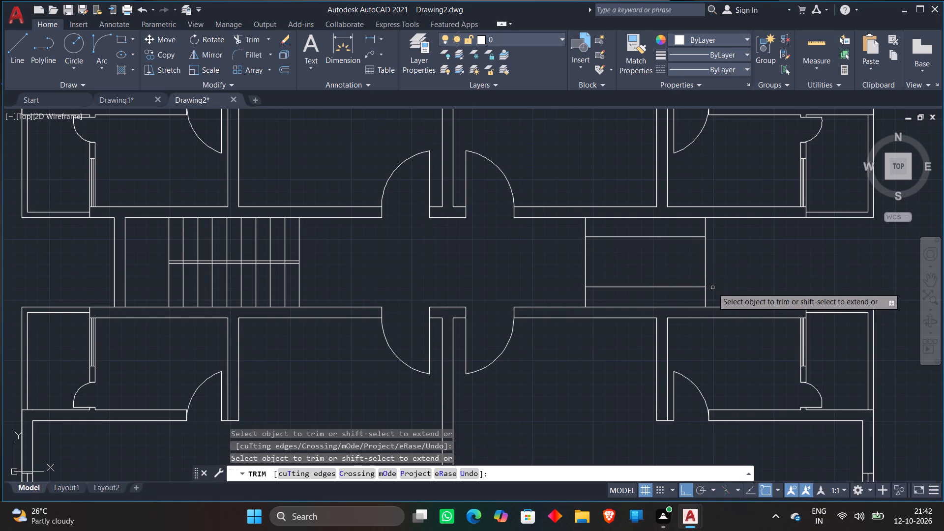
key("Escape")
Offset the enclosure's four lines by 4.5": the two verticals inward, the north horizontal northward and the south horizontal southward.
key("o")
key("Return")
key("4")
type(".5")
key("shift+quotedbl")
key("Return")
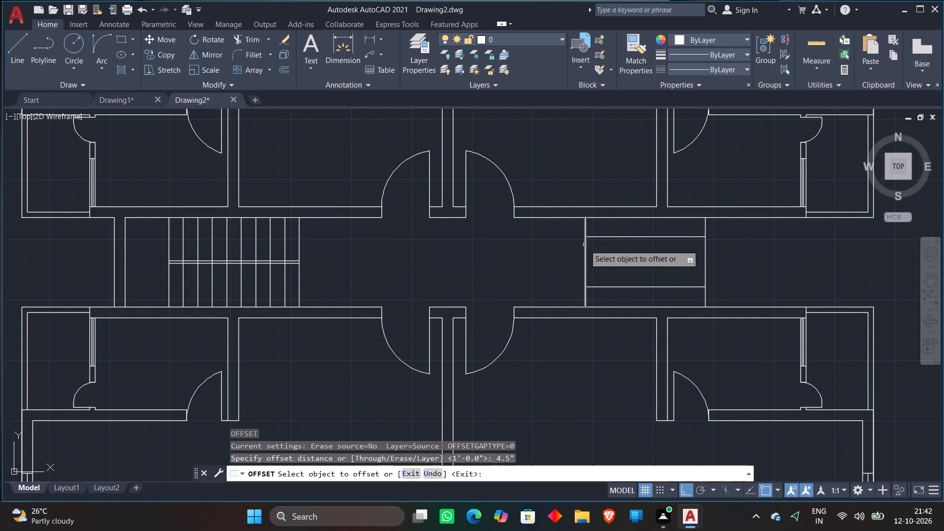
left_click(585, 245)
left_click(626, 248)
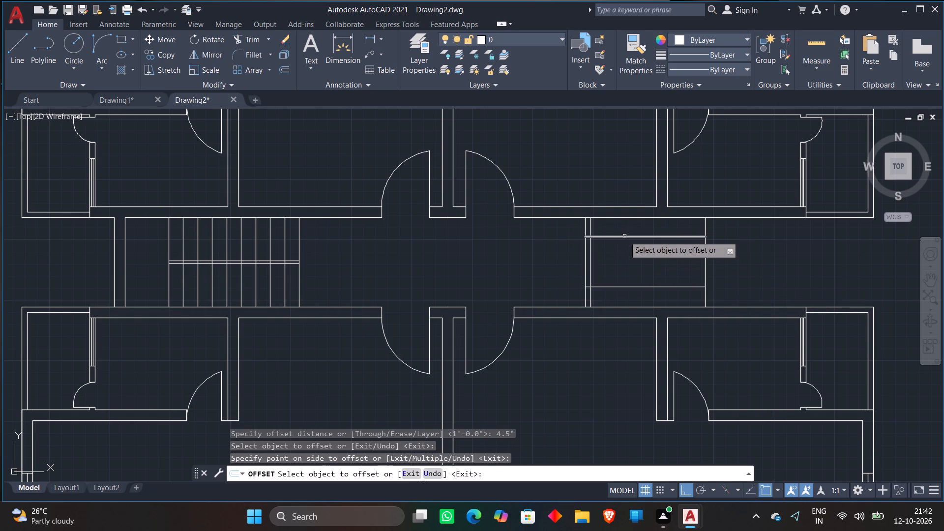
left_click(624, 236)
left_click(625, 234)
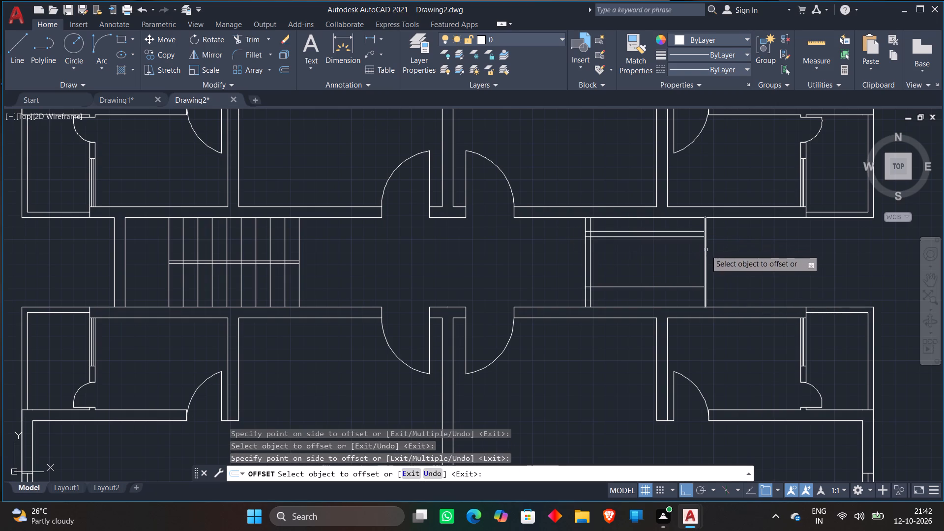
left_click(704, 251)
left_click(654, 272)
left_click(649, 287)
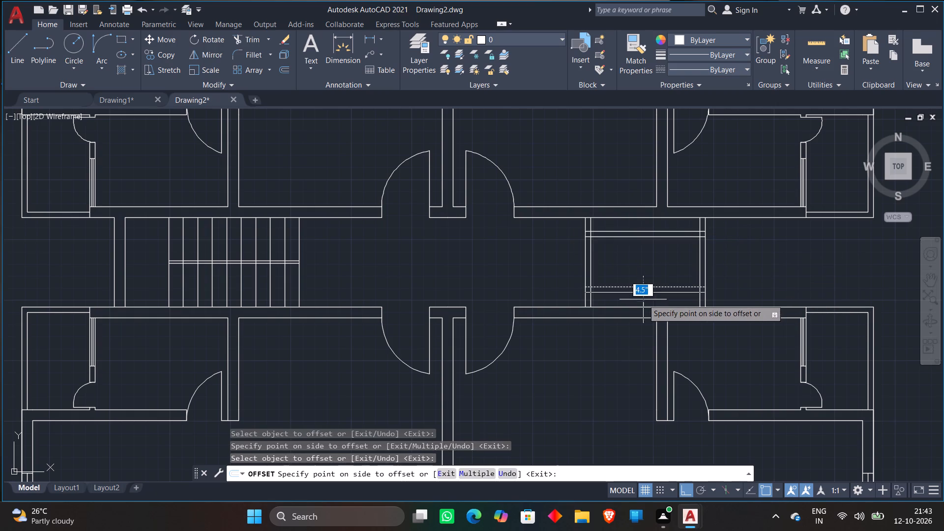
left_click(643, 299)
key("Escape")
Trim the overlapping line pieces at the enclosure's northwest and northeast wall junctions to open them up.
key("g")
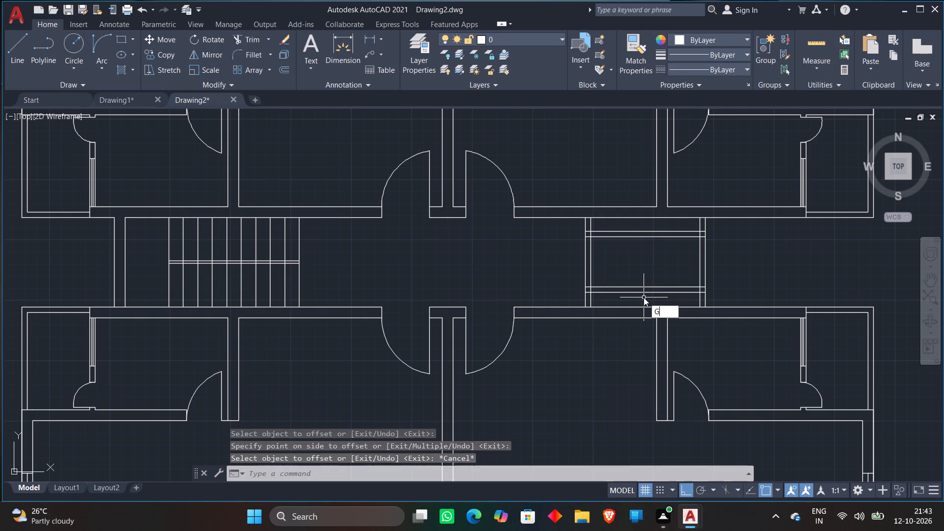
key("BackSpace")
type("TR")
key("space")
scroll(607, 230, "up", 3)
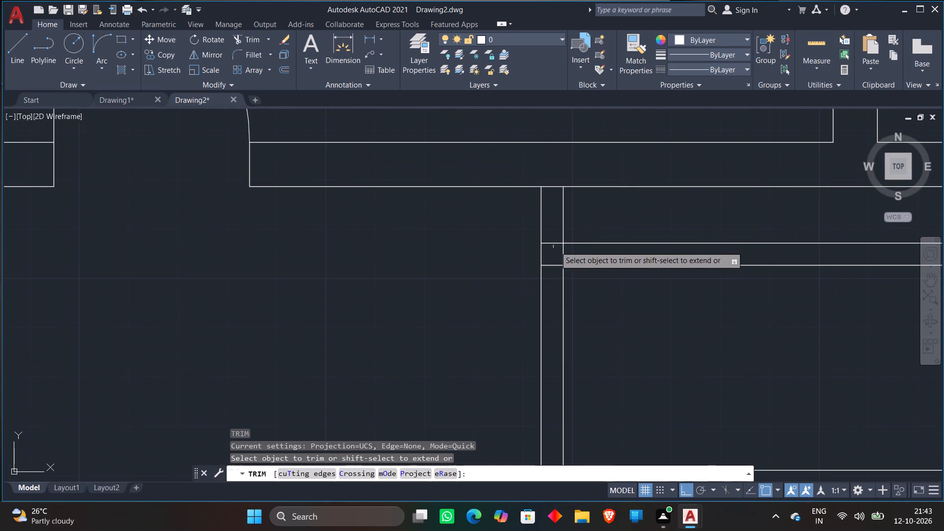
left_click(550, 237)
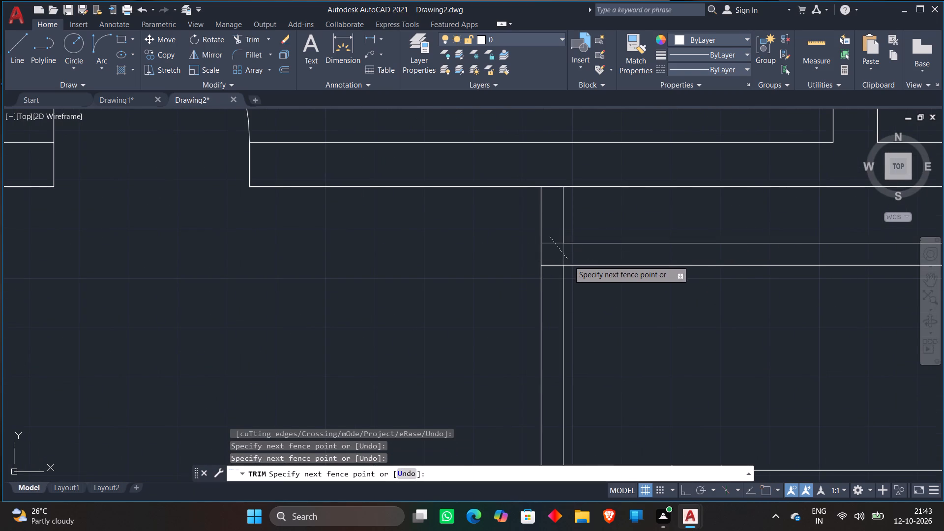
left_click(568, 261)
left_click(557, 266)
scroll(656, 283, "down", 2)
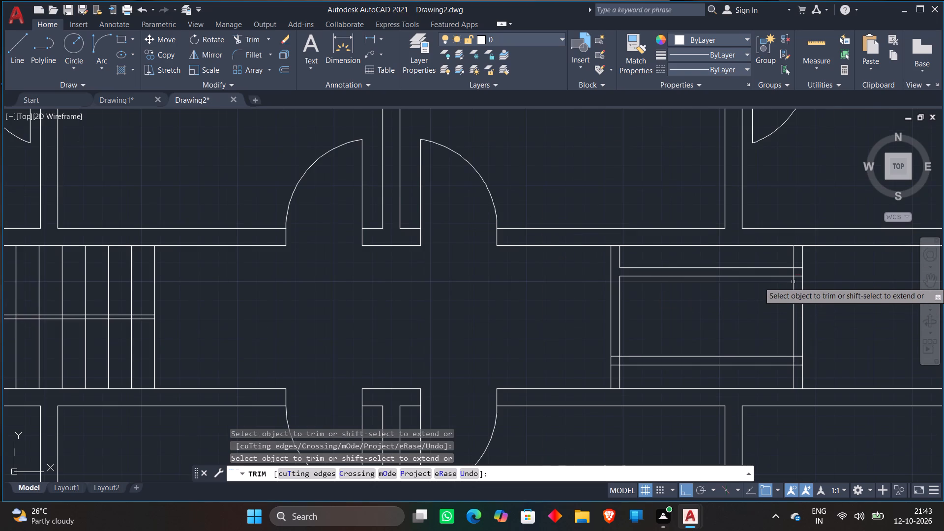
scroll(807, 267, "up", 3)
left_click(771, 252)
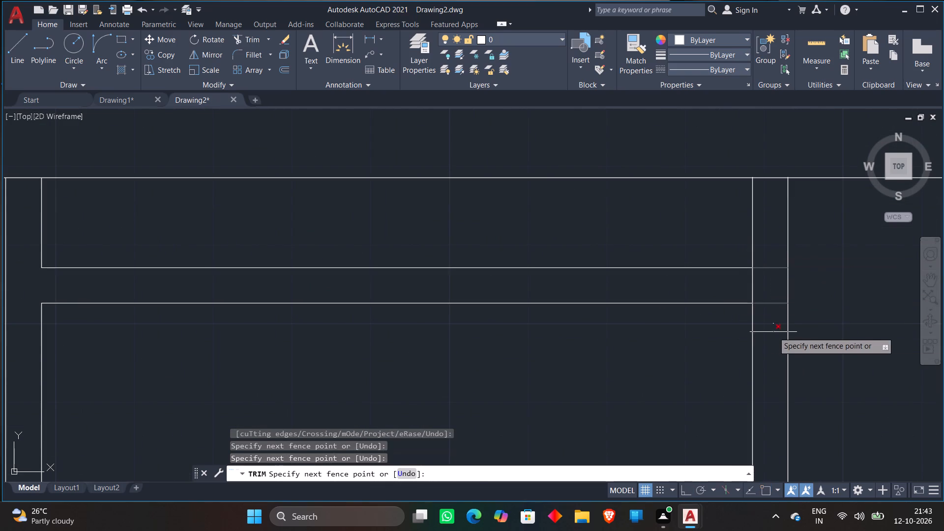
left_click(773, 332)
left_click(727, 282)
left_click(766, 285)
Trim the overlapping line pieces at the enclosure's southwest and southeast wall junctions to open them up.
scroll(764, 272, "down", 4)
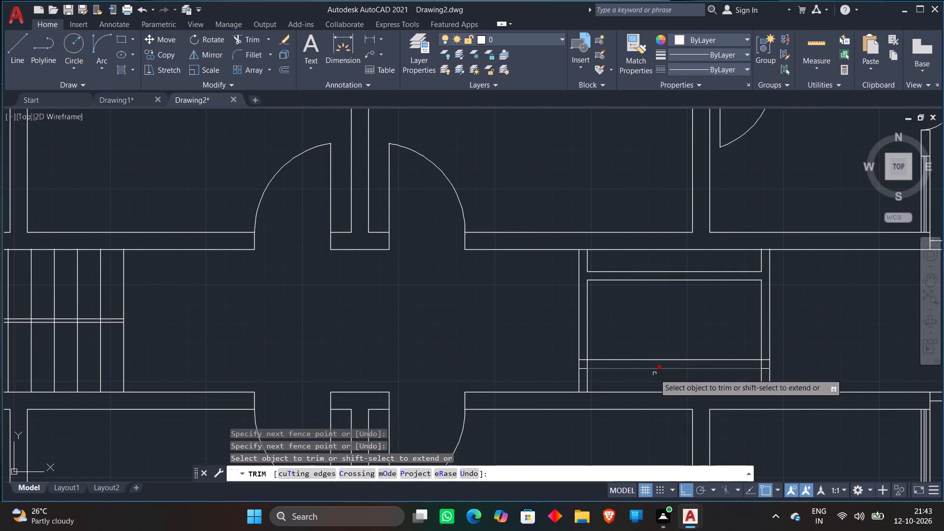
scroll(586, 372, "up", 2)
left_click(580, 331)
left_click(579, 383)
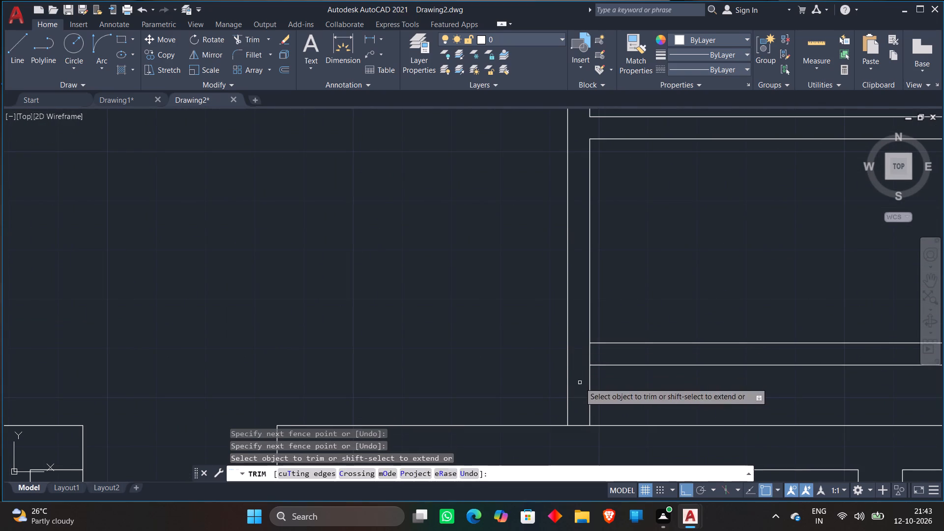
left_click(577, 356)
left_click(605, 355)
scroll(612, 351, "down", 3)
scroll(729, 350, "up", 2)
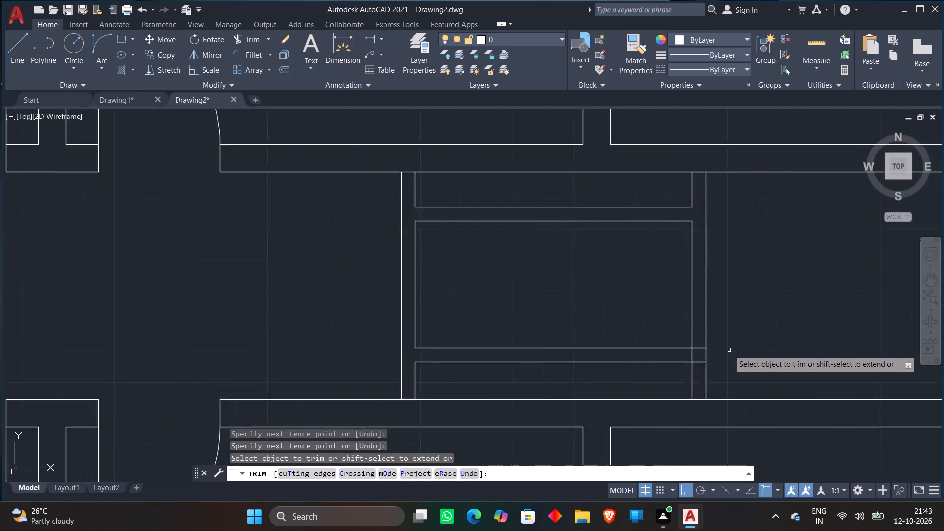
scroll(729, 350, "up", 2)
left_click(650, 337)
left_click(649, 394)
left_click(640, 369)
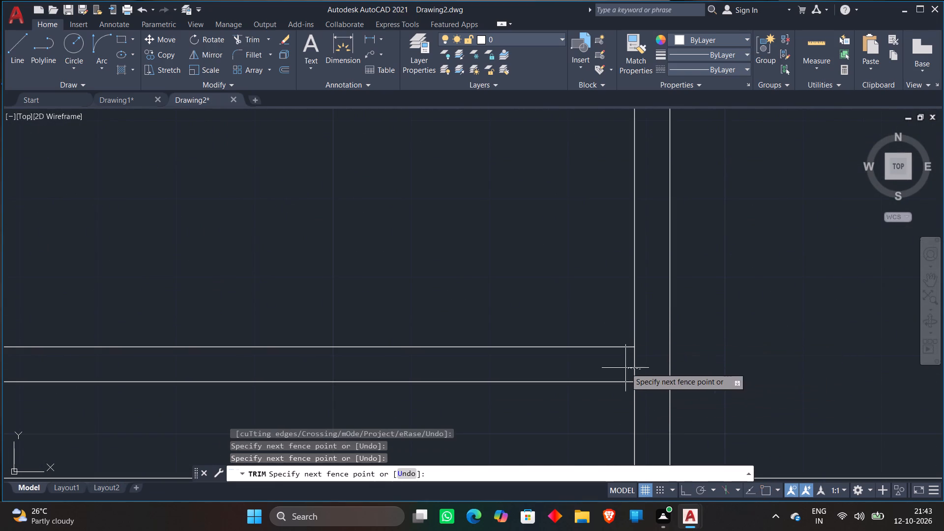
left_click(625, 368)
key("Escape")
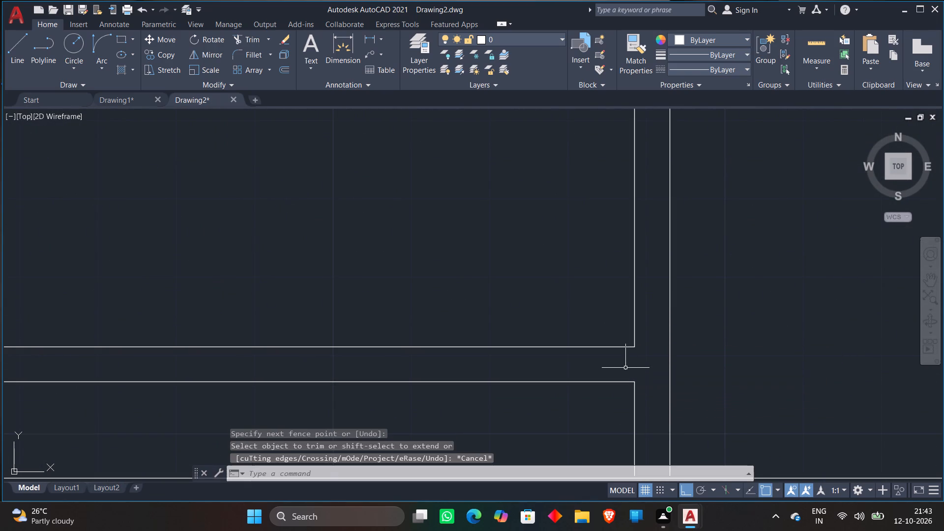
Draw two short horizontal lines across the enclosure's west wall to mark the edges of an opening.
scroll(579, 352, "down", 2)
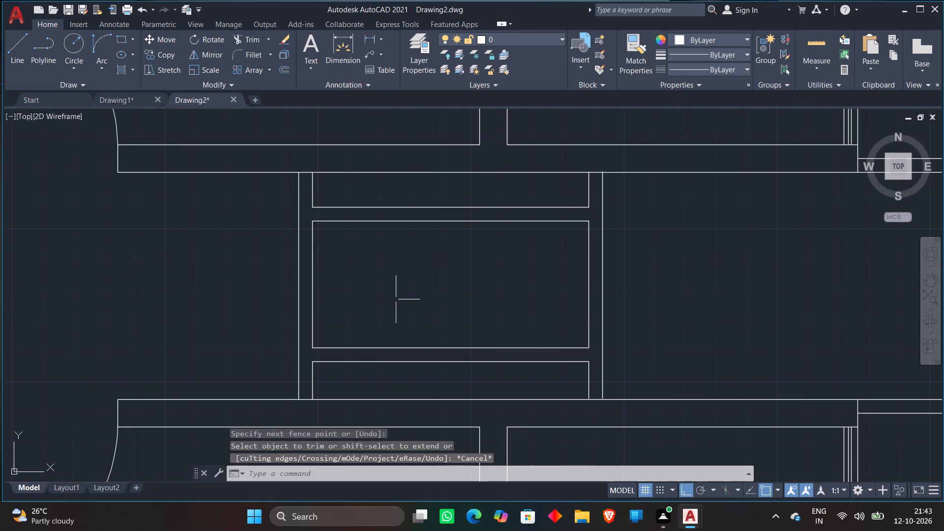
key("l")
key("Return")
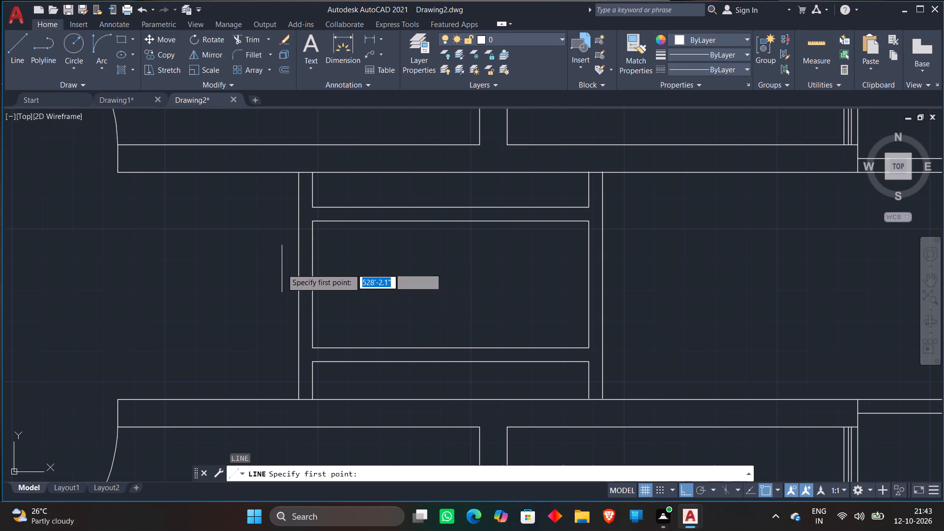
left_click(284, 259)
left_click(340, 260)
key("Escape")
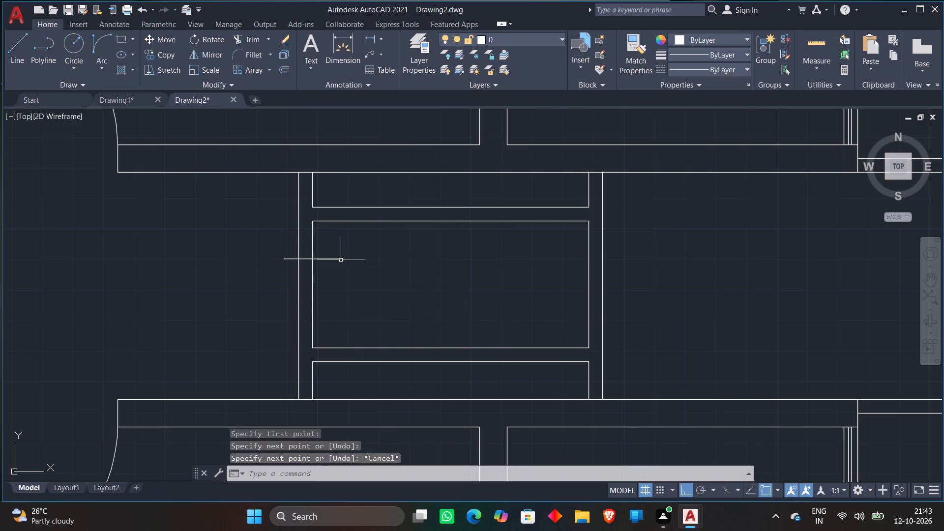
key("l")
key("Return")
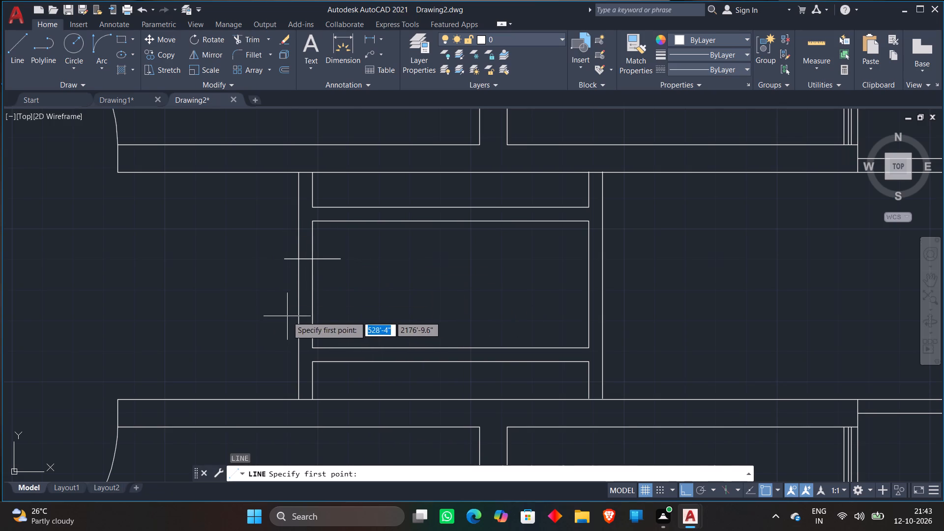
left_click(287, 316)
left_click(356, 314)
key("Escape")
Trim the overhanging ends of the two short lines and the west wall lines between them to cut the opening.
type("TR")
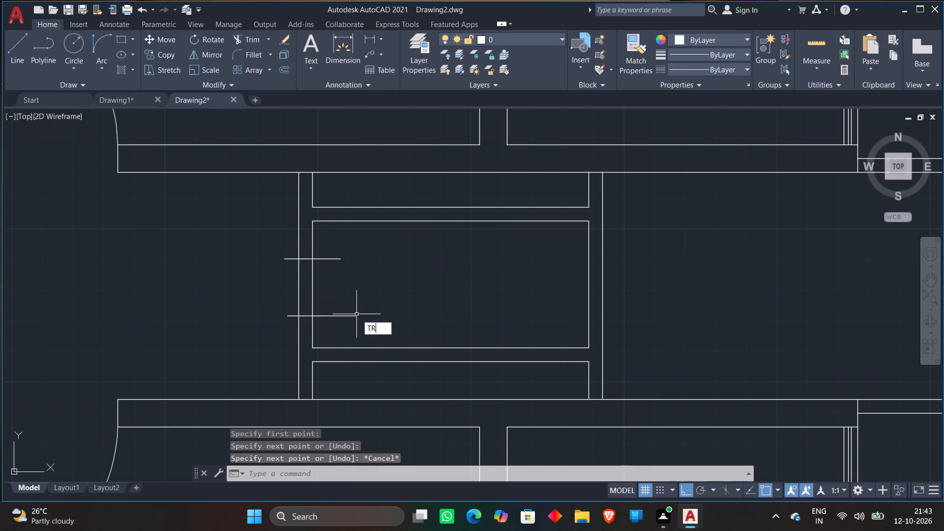
key("space")
left_click(327, 252)
left_click(332, 324)
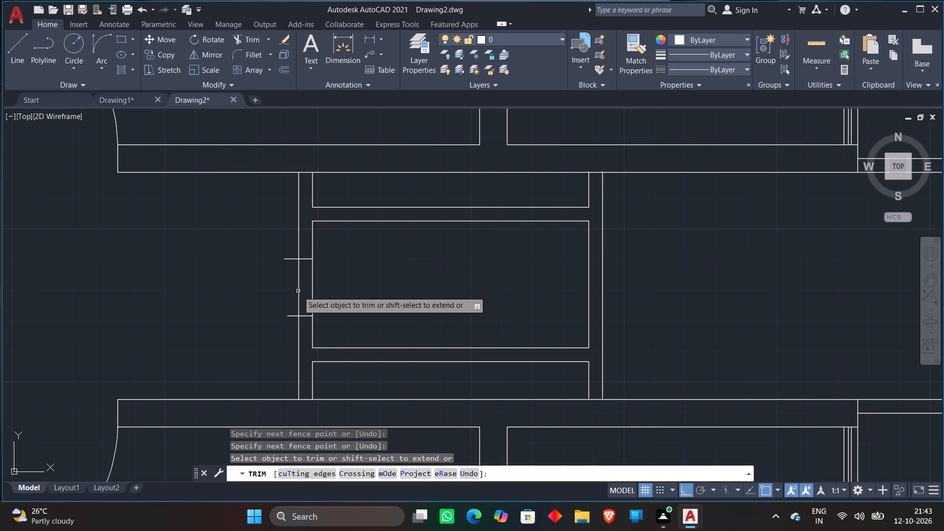
left_click(294, 251)
left_click(290, 339)
left_click(290, 305)
left_click(373, 293)
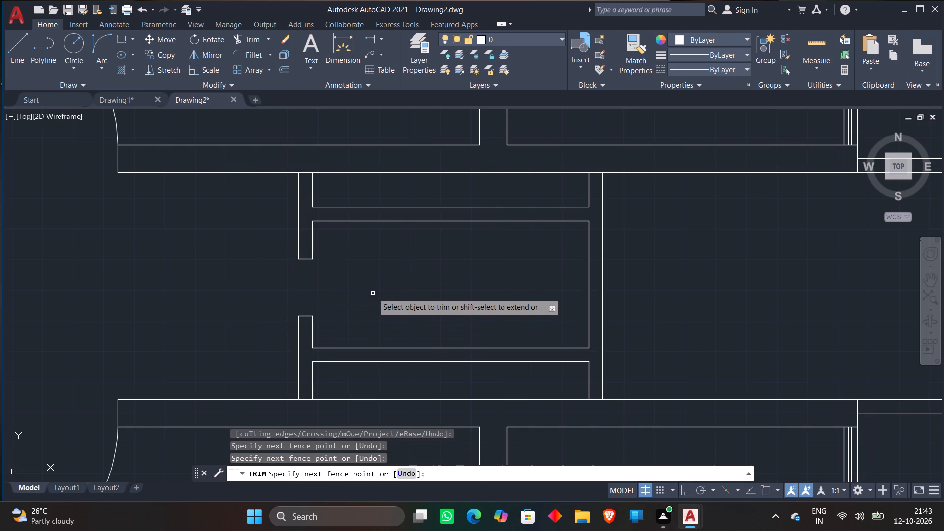
key("Escape")
scroll(372, 289, "down", 2)
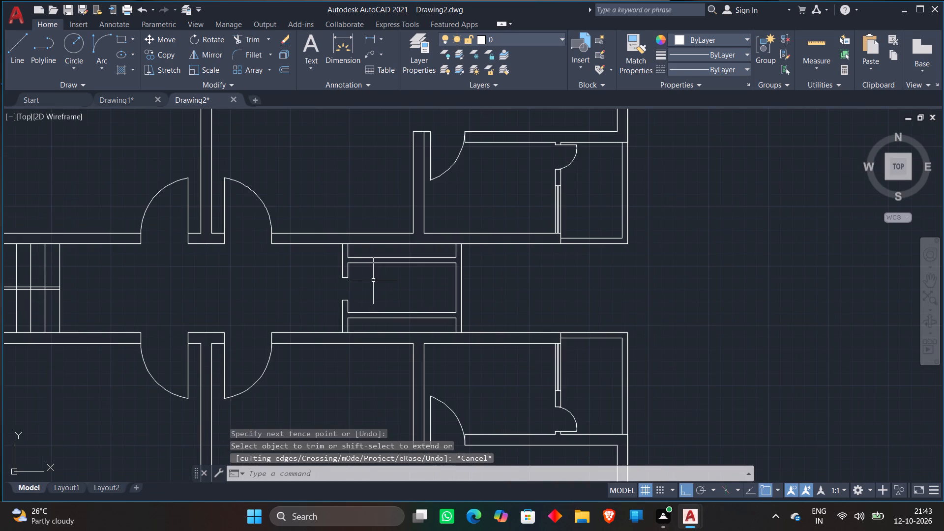
Examine the whole four-unit floor plan, including the central corridor and the units south of it.
scroll(374, 280, "down", 1)
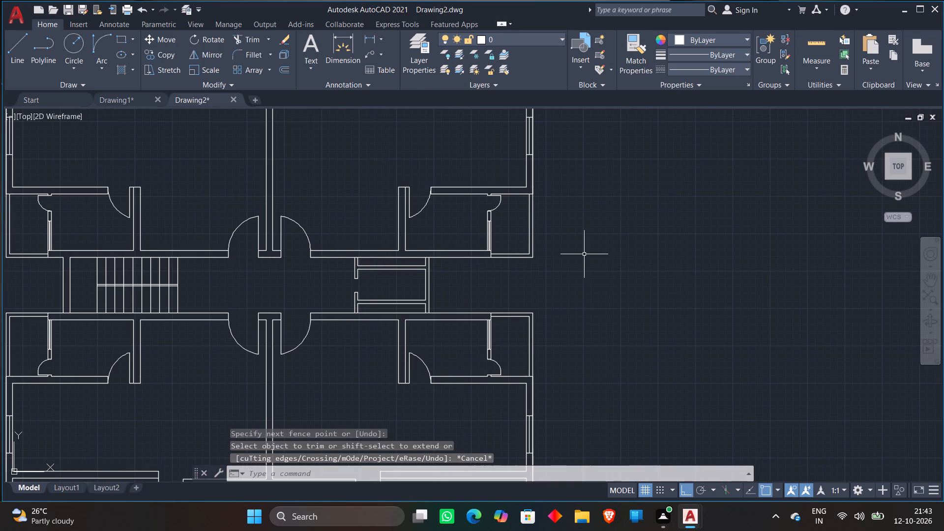
scroll(585, 253, "down", 1)
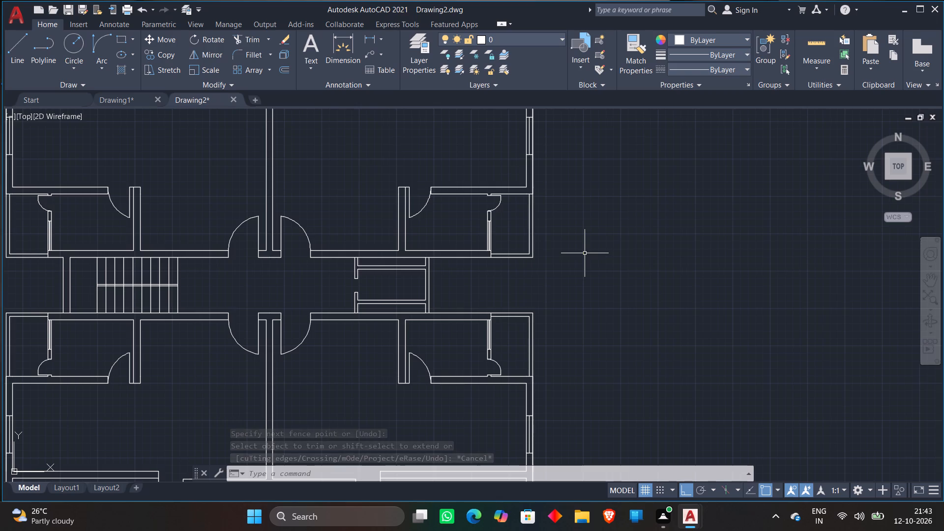
scroll(600, 244, "down", 1)
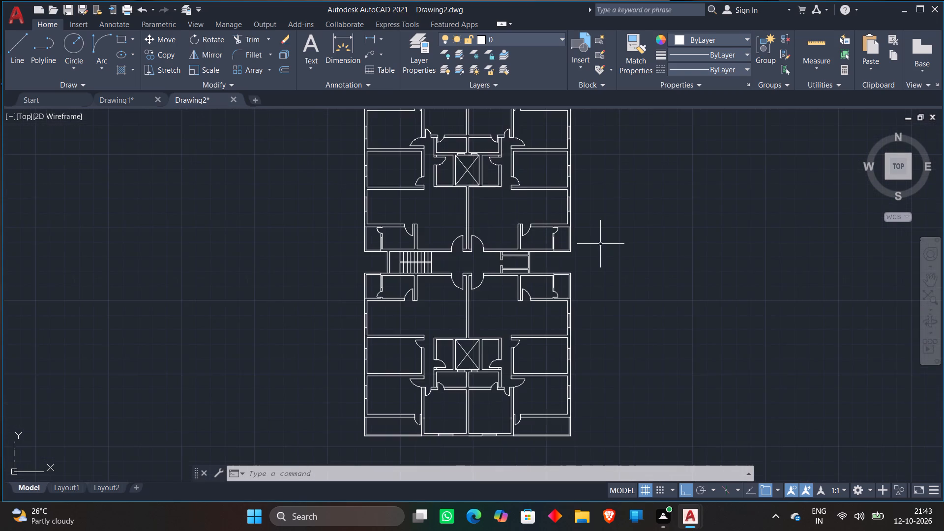
scroll(600, 244, "down", 1)
scroll(512, 277, "up", 3)
scroll(421, 267, "up", 2)
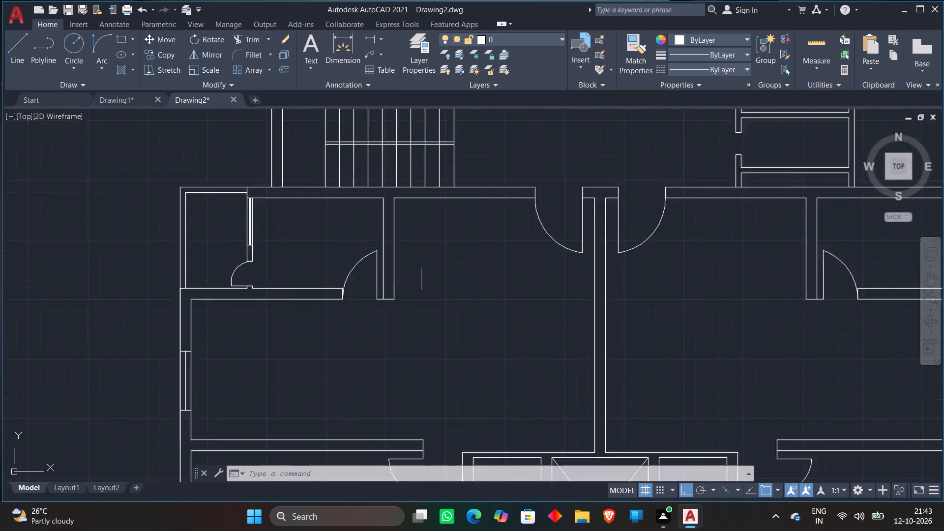
scroll(517, 226, "down", 2)
scroll(558, 172, "down", 1)
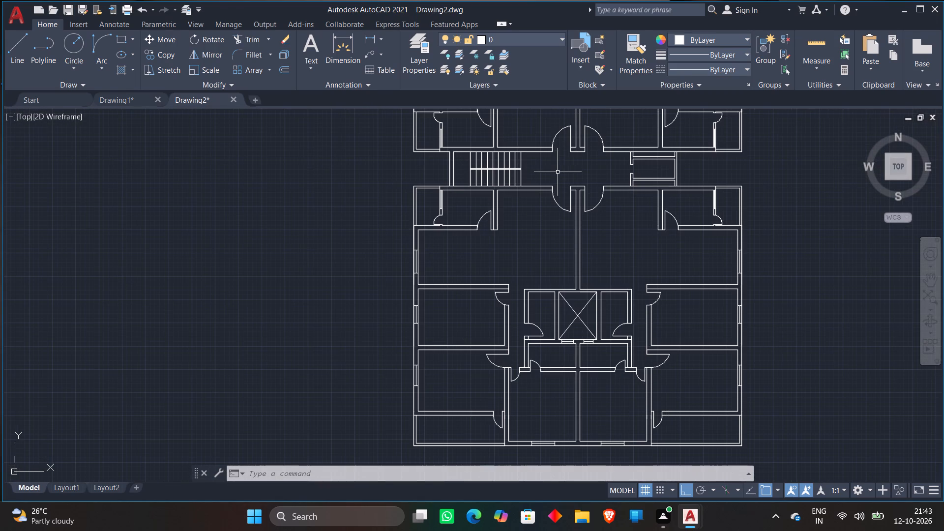
scroll(682, 211, "down", 1)
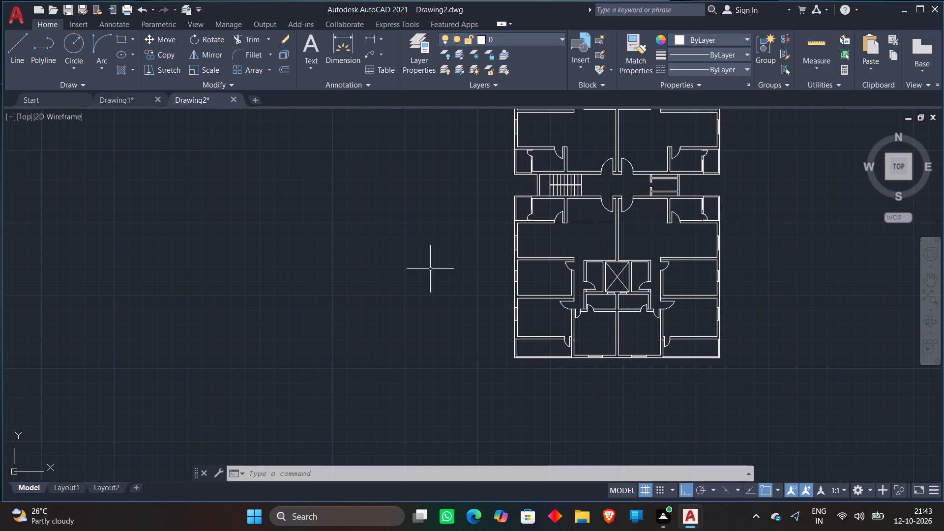
Start single-line text in the empty area west of the plan, height 1' and rotation 0, with the first line 4'8" WIDE BALCONY.
scroll(410, 230, "down", 1)
middle_click_drag(369, 222, 396, 290)
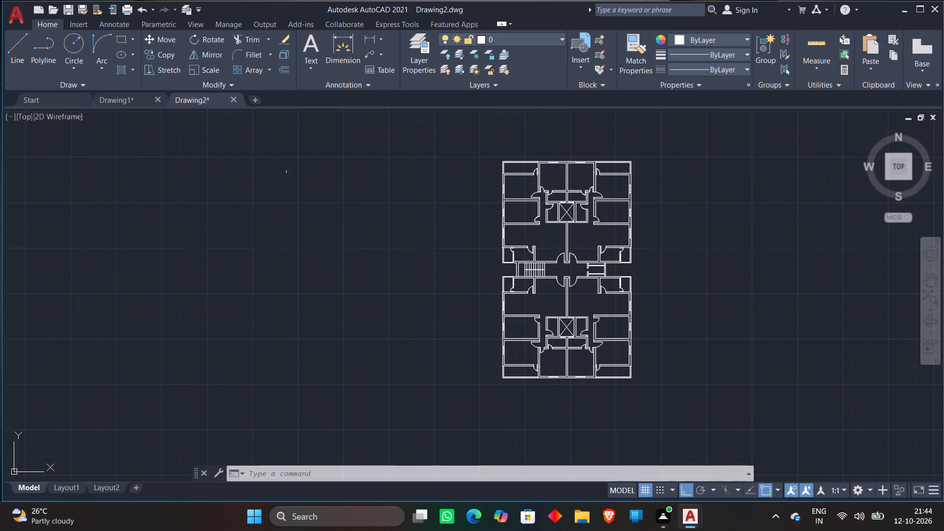
type("TEXT")
key("Return")
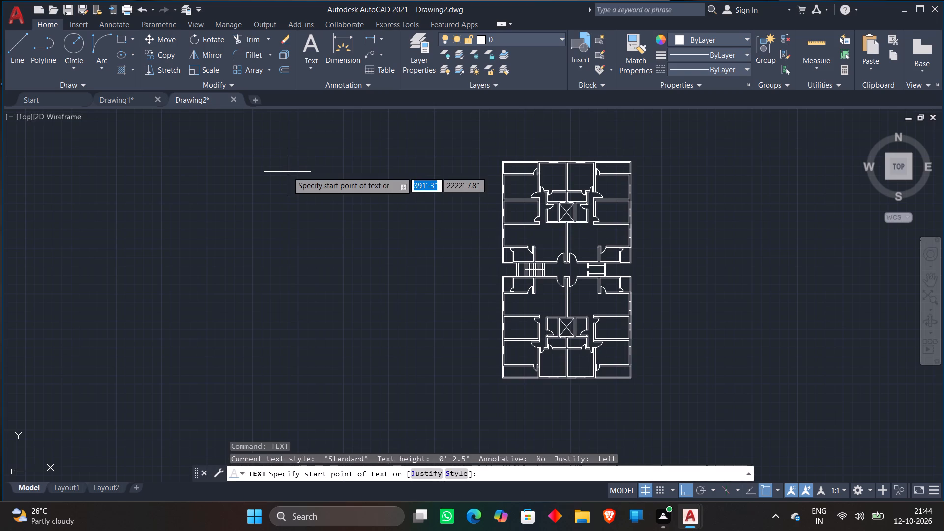
left_click(288, 171)
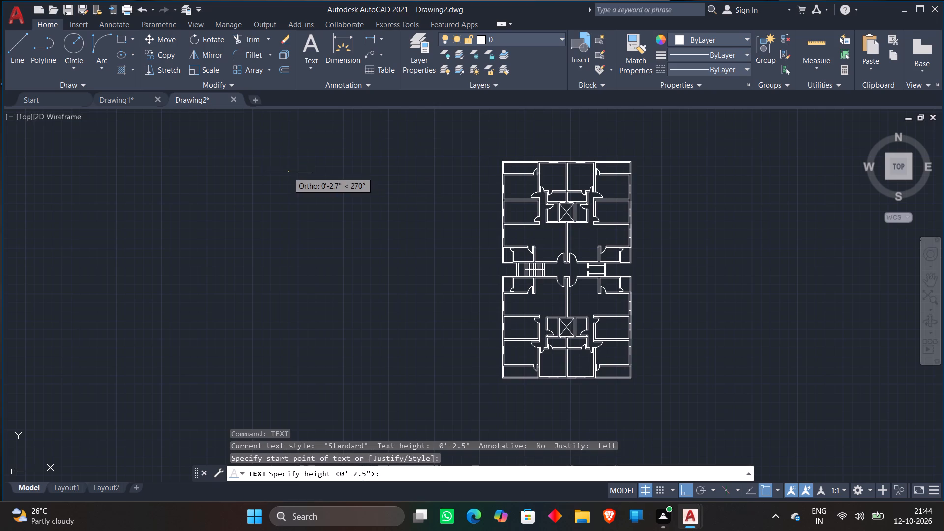
key("0")
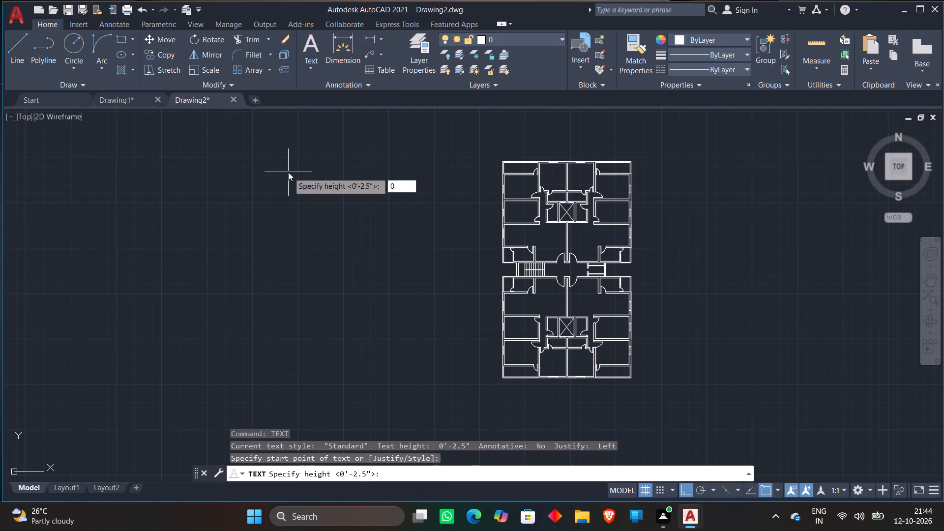
key("BackSpace")
type("1'")
key("Return")
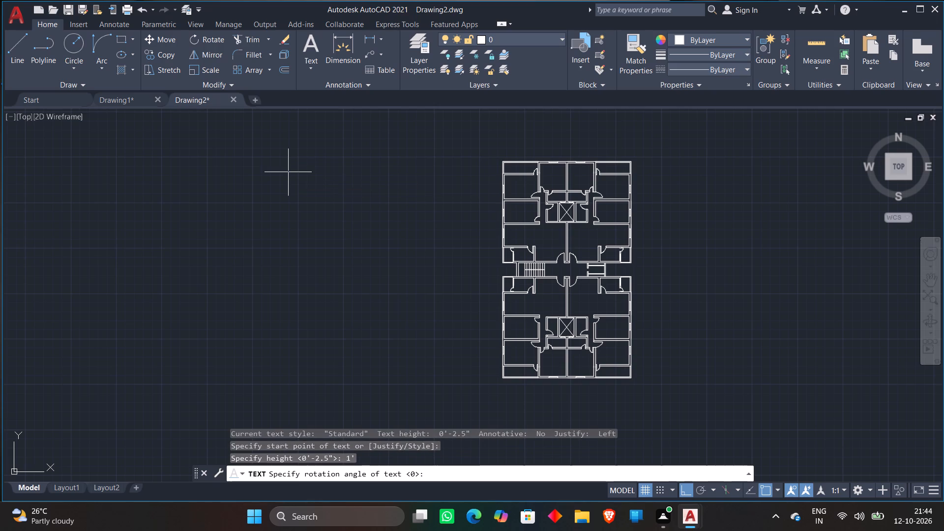
key("0")
key("Return")
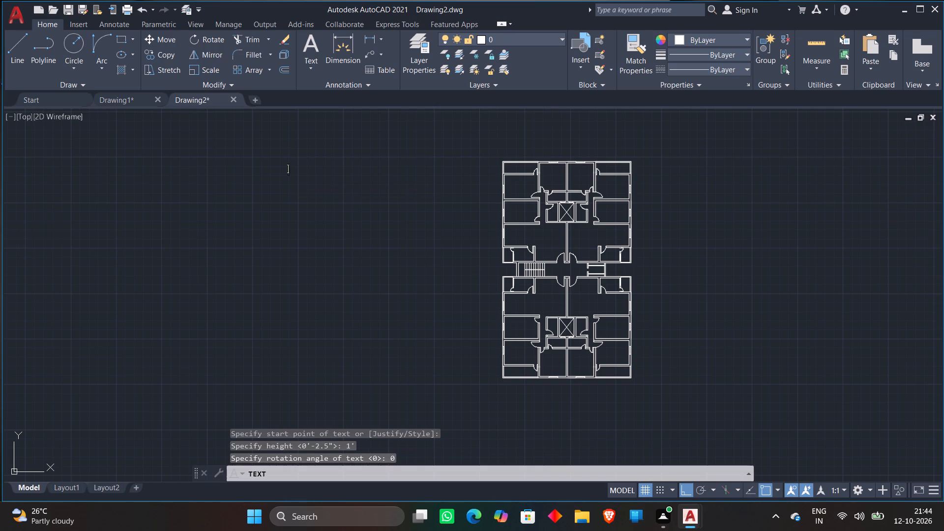
scroll(329, 154, "up", 1)
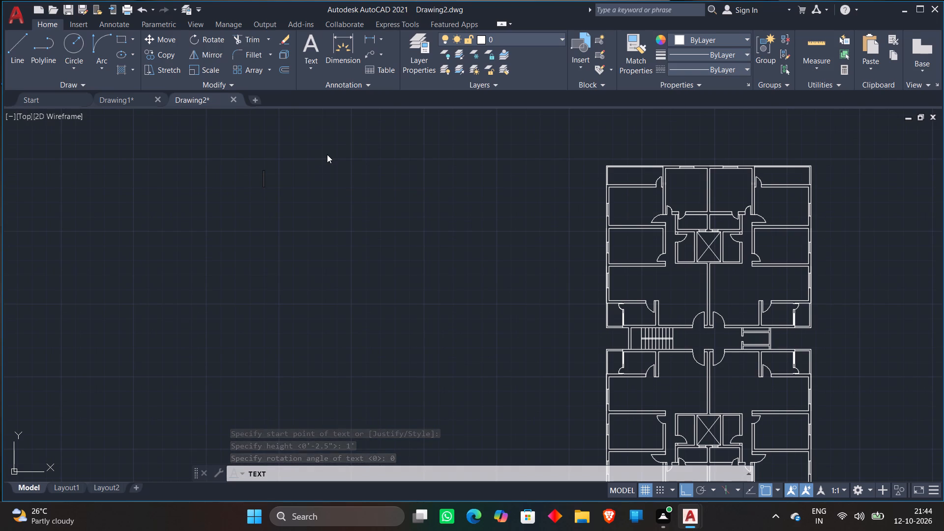
type("4'8\"")
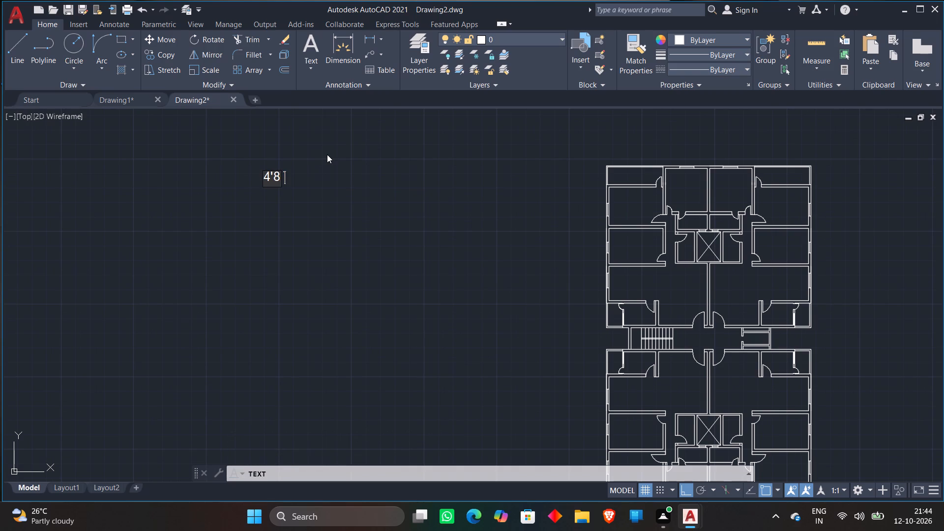
key("space")
type("WIDE BALCONY")
key("Return")
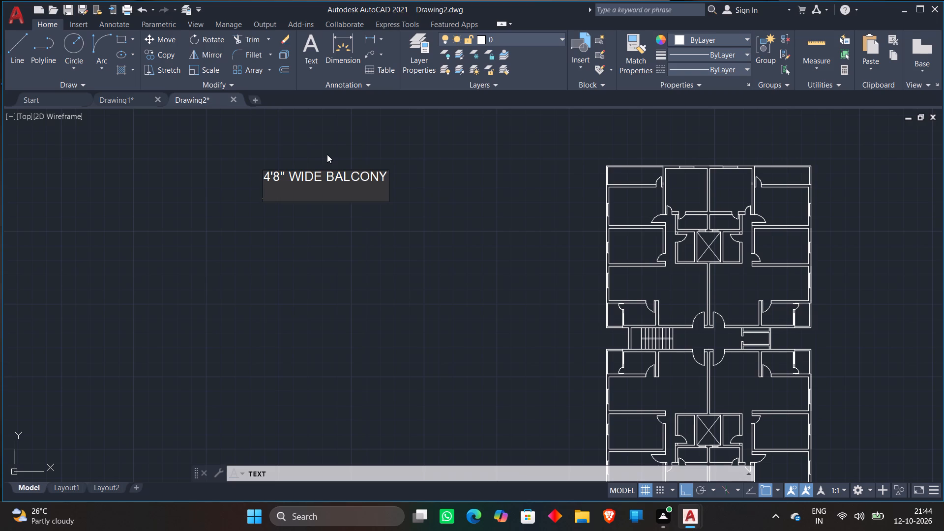
Add the text lines BED ROOM and 13'6"X11'1" below the balcony label.
type("BED ROOM")
key("Return")
type("13'")
key("6")
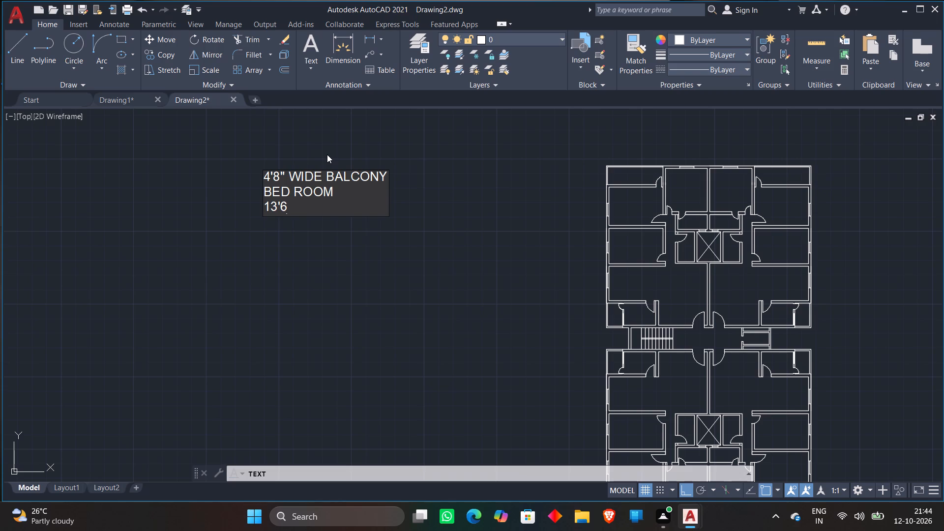
key("shift+quotedbl")
type("X11")
type("'1\"")
key("Return")
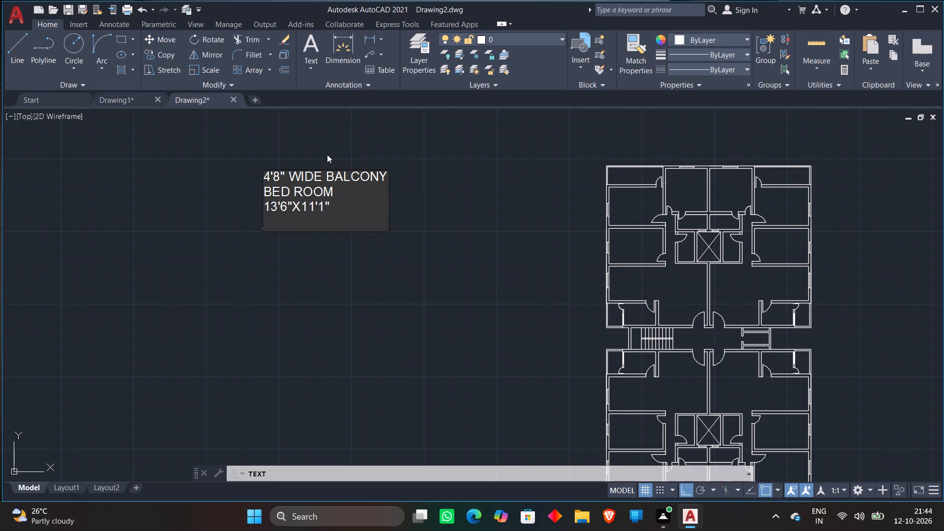
Add a second bedroom label on two further lines, BED ROOM and 13'6"X10'2".
type("BED ROOM")
key("Return")
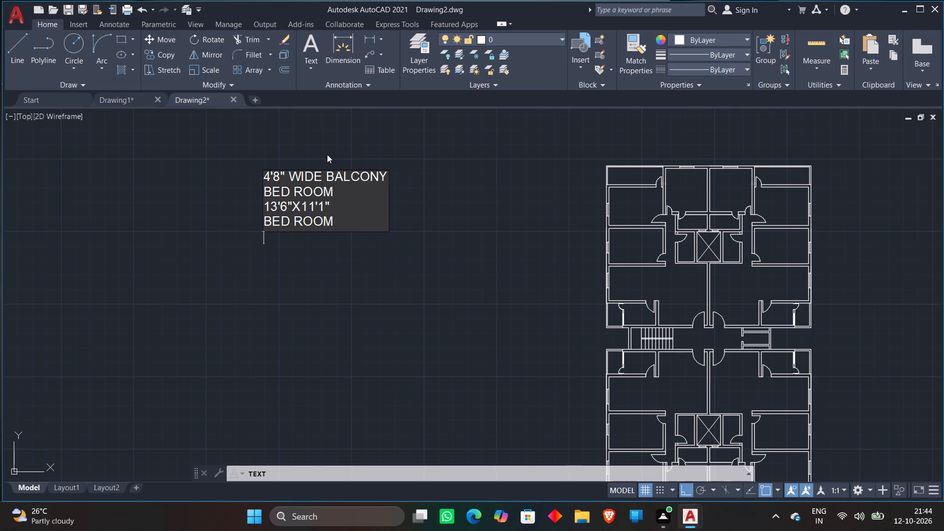
type("13'6\"")
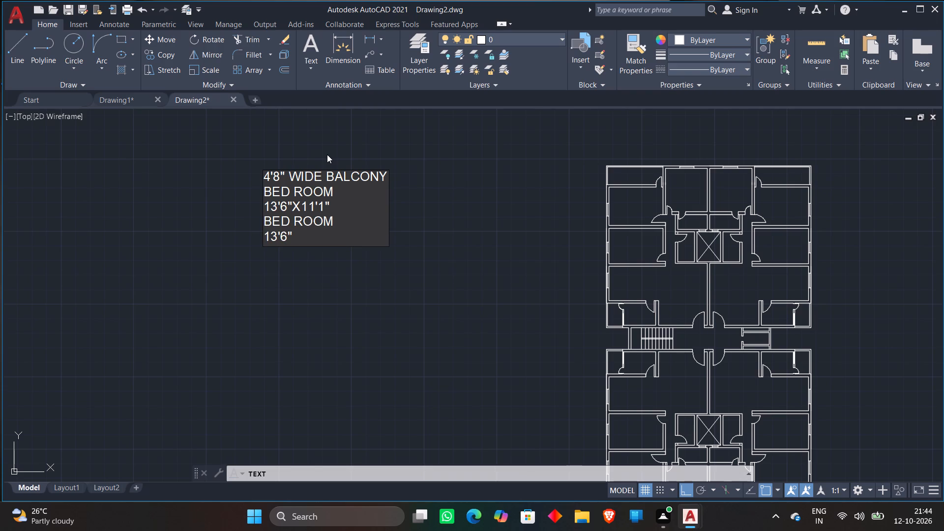
type("X10")
type("'2\"")
key("Return")
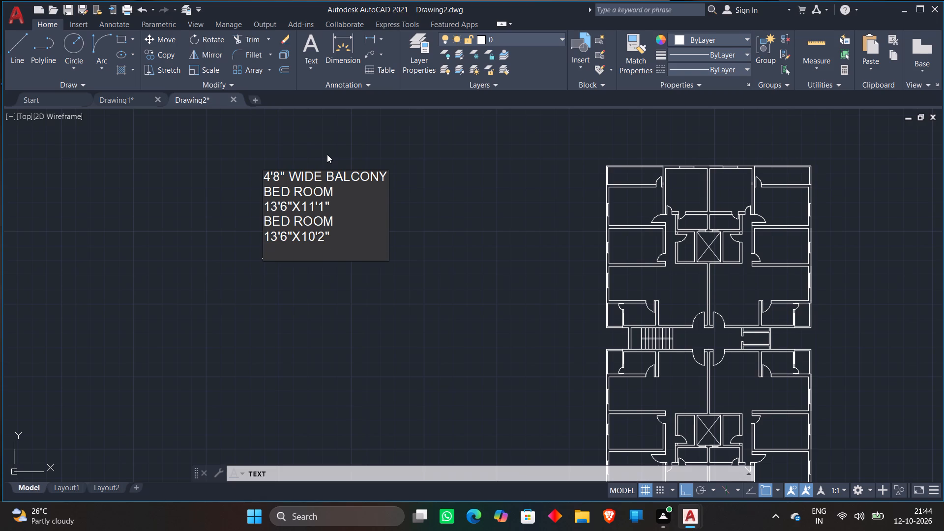
Add the dining room label on two further lines, DINING and 13'5"X9'10".
type("DINING")
key("Return")
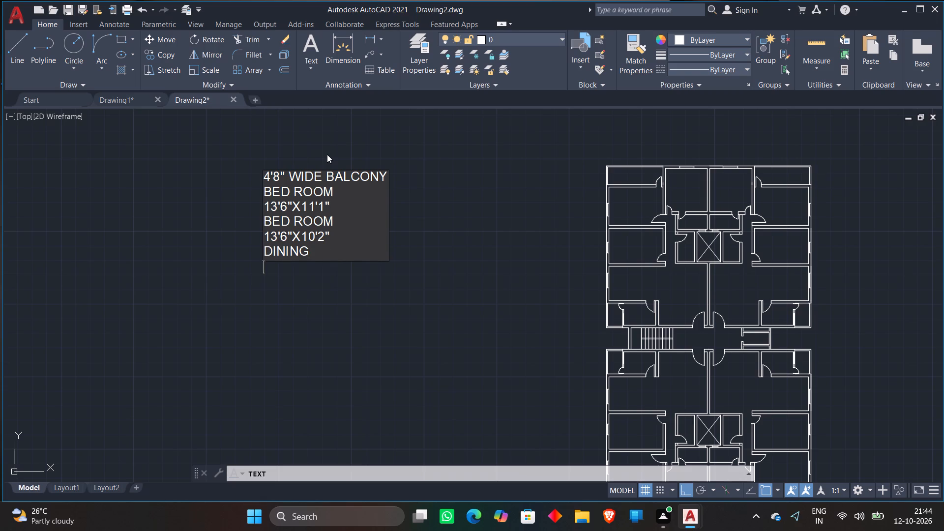
key("1")
key("3")
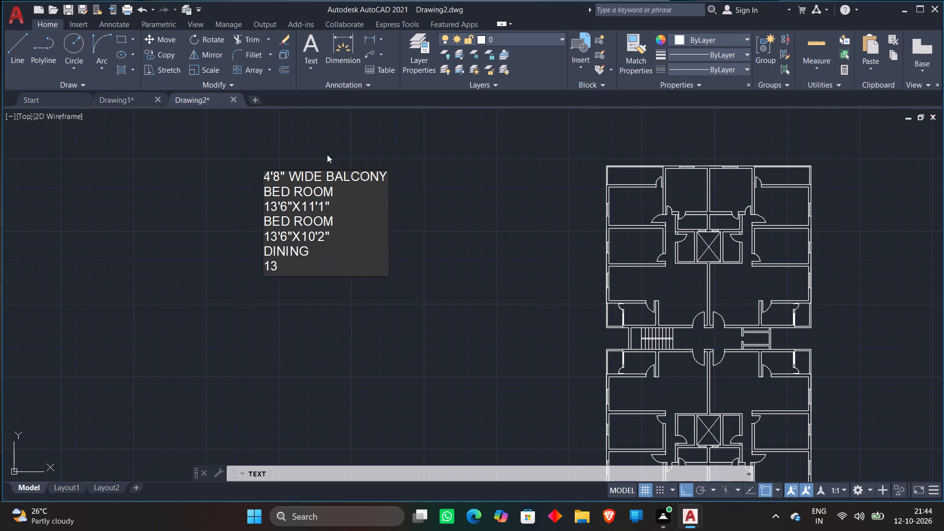
type("'5\"")
type("X9'10\"")
key("Return")
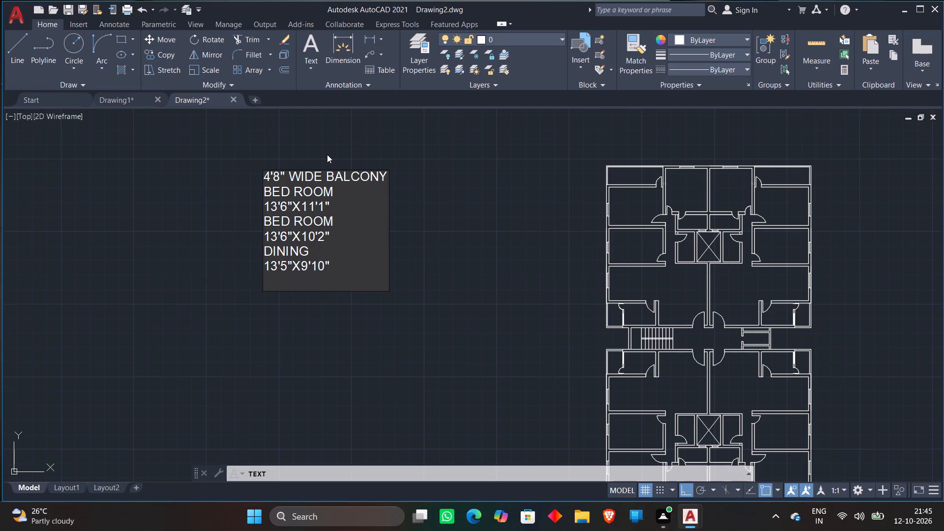
Add the service balcony text line 3'11" WIDE SER. BALC below the dining size.
type("3'")
type("11\"")
key("space")
type("WIDE S")
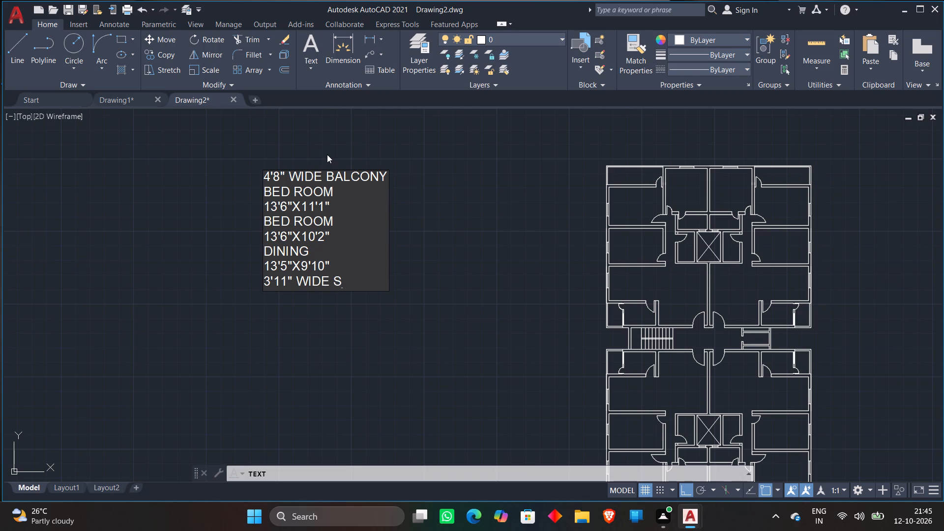
type("ER")
type(". BALC")
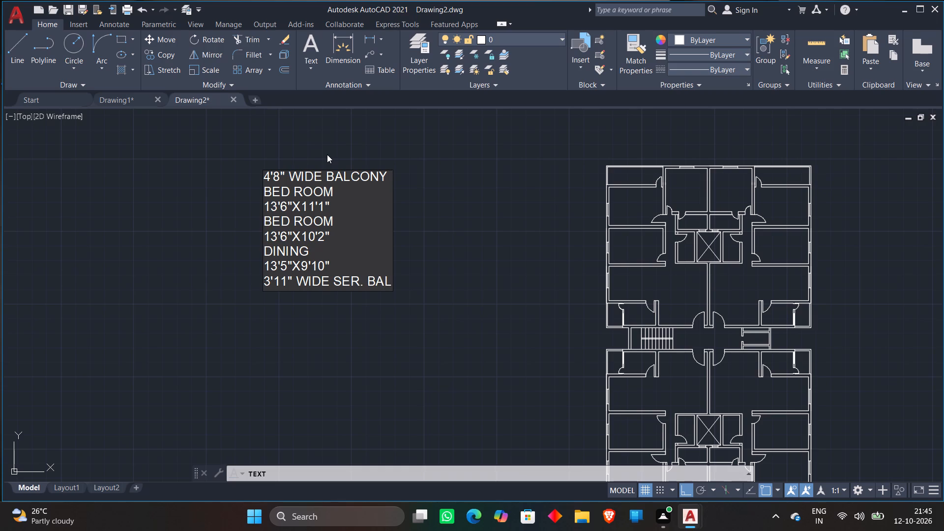
key("Return")
Add the kitchen label on two further lines, KITCHEN and 9'2"X6'4".
type("KITCHEN")
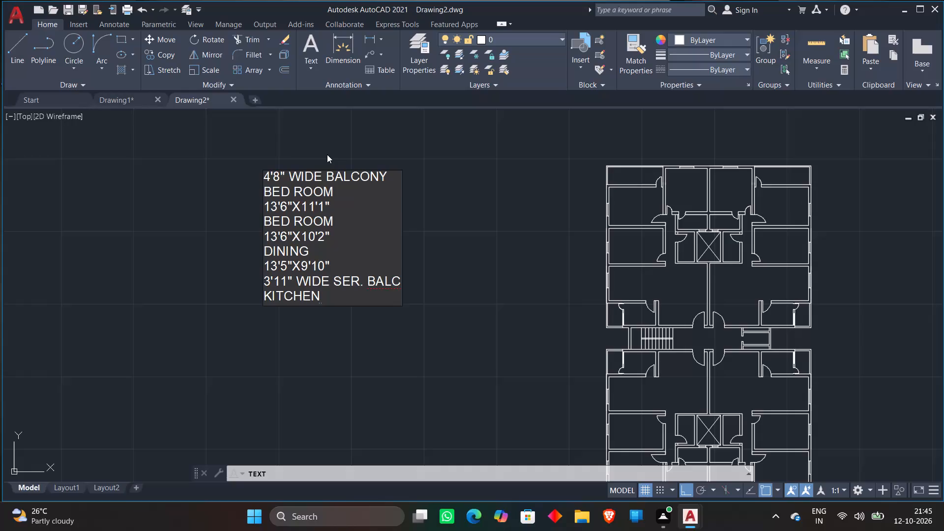
key("Return")
type("9'2")
key("shift+quotedbl")
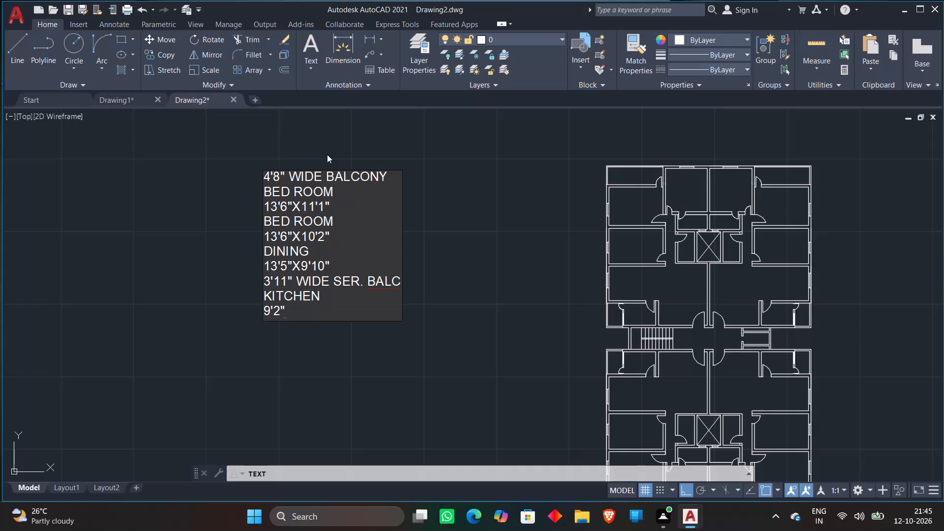
type("X6'")
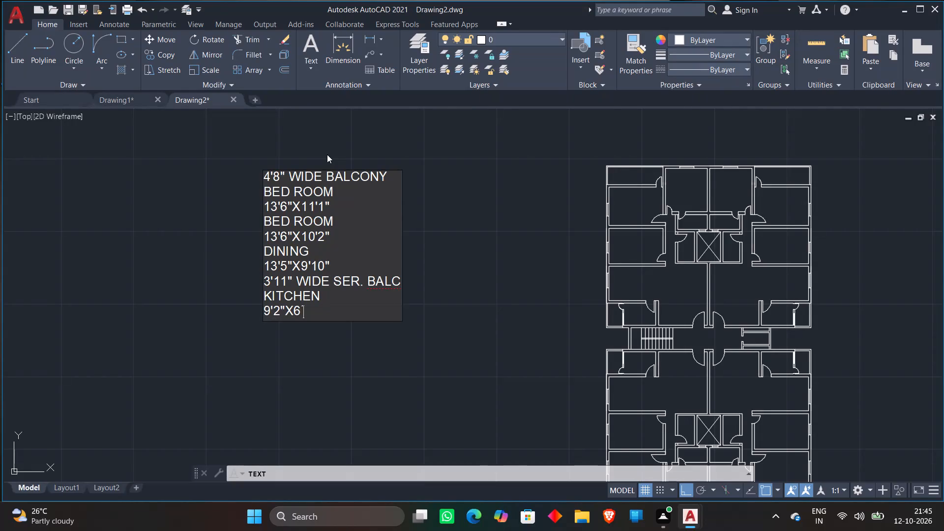
type("4\"")
key("Return")
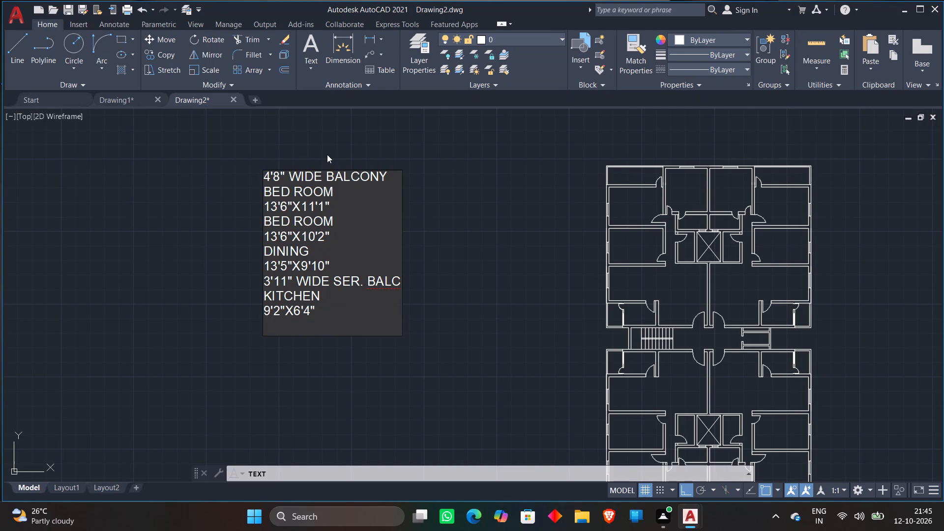
Complete the abbreviated last word of the service balcony line so it reads 3'11" WIDE SER. BALCONY.
left_click(398, 283)
type("ONY")
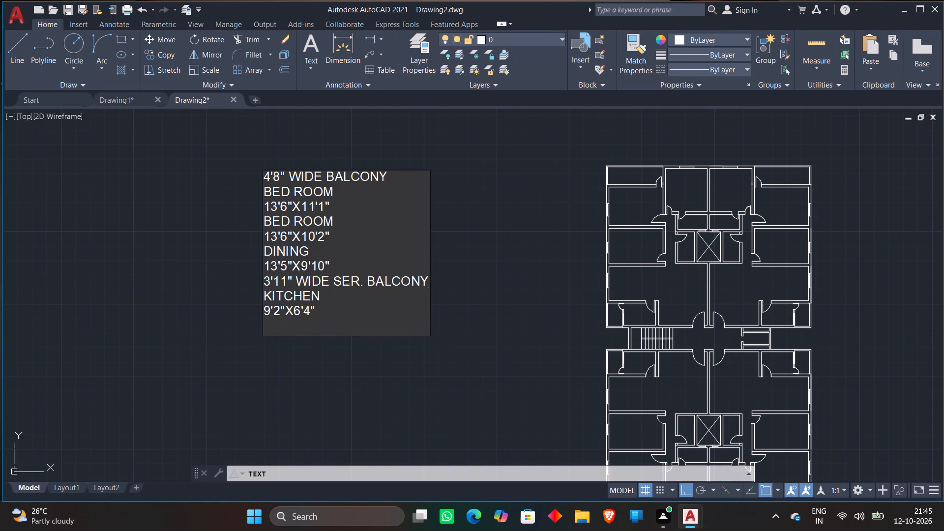
Add the living room label on two lines below the kitchen size, LIVING and 12'4"X16'8".
left_click(300, 324)
type("LIVING")
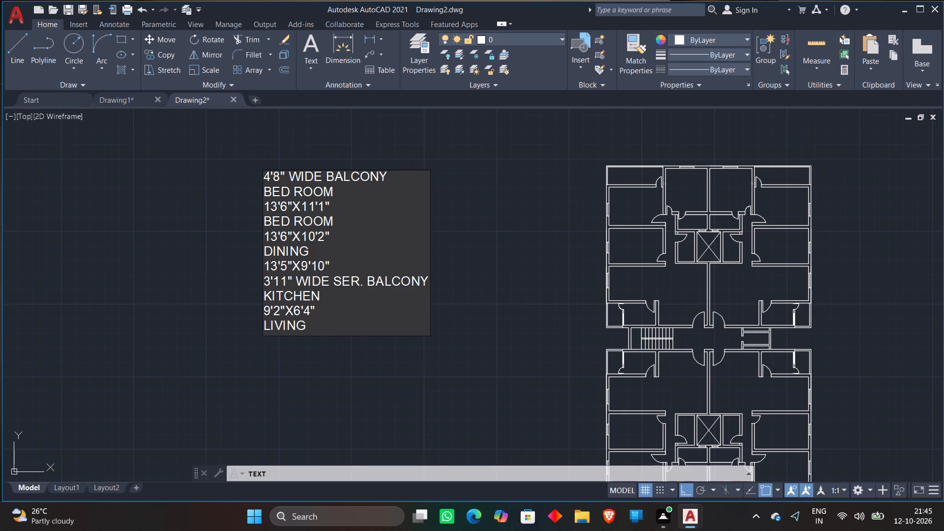
key("Return")
type("12'4\"")
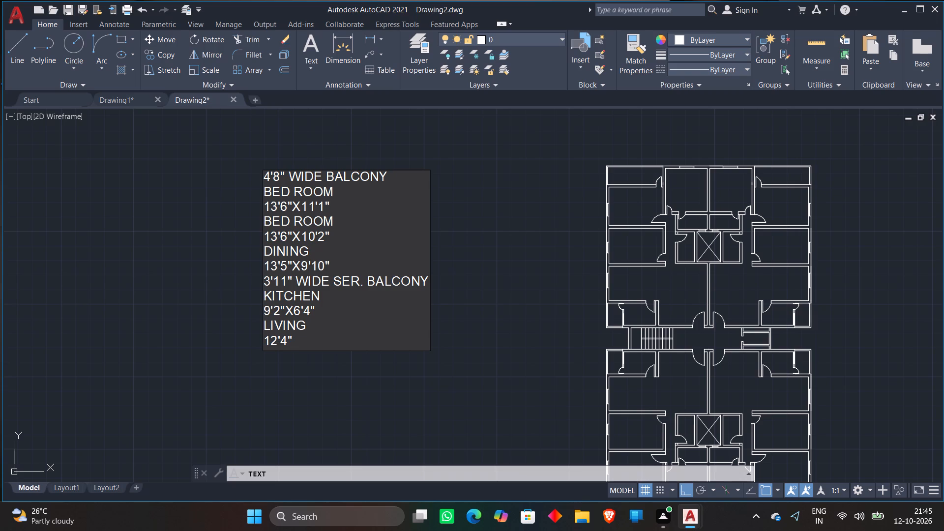
type("X16'8\"")
key("Return")
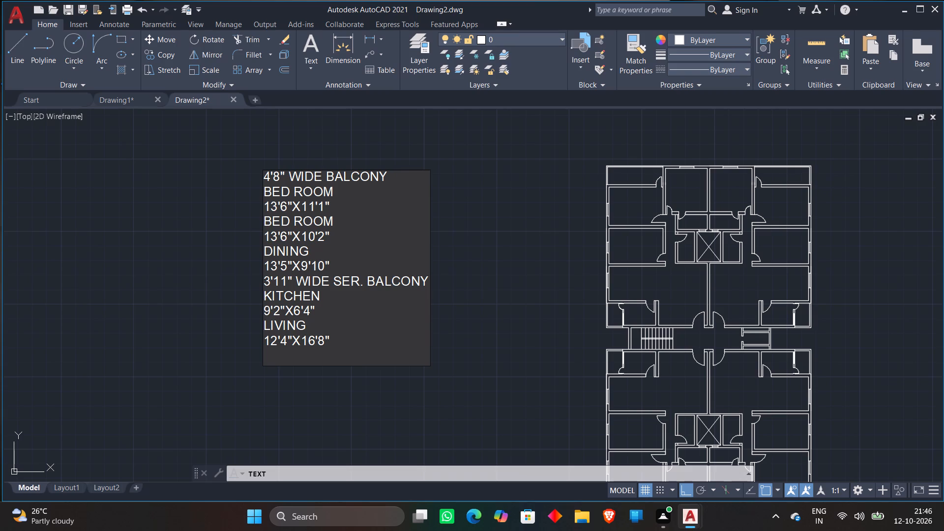
Add the first toilet label on two further lines, TOILET and 4'9"X8'7".
type("TOILET")
key("Return")
key("5")
key("BackSpace")
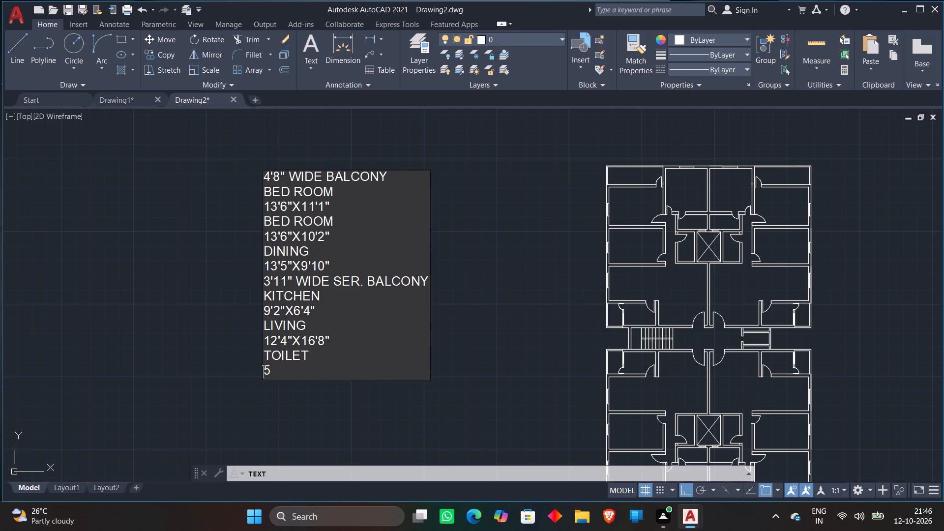
type("4'9\"")
type("X8'")
type("7\"")
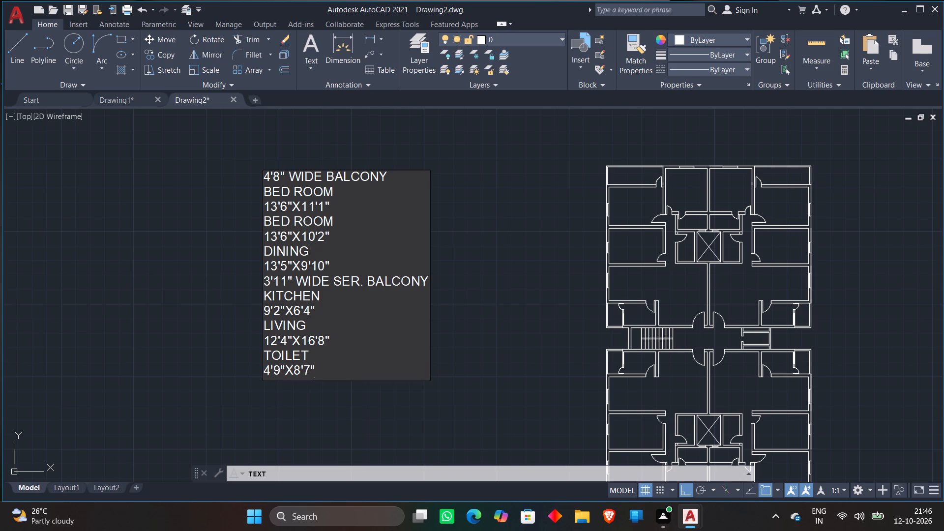
key("Return")
Add the second toilet label on two further lines, TOILET and 8'6"X4'3".
type("TOILR")
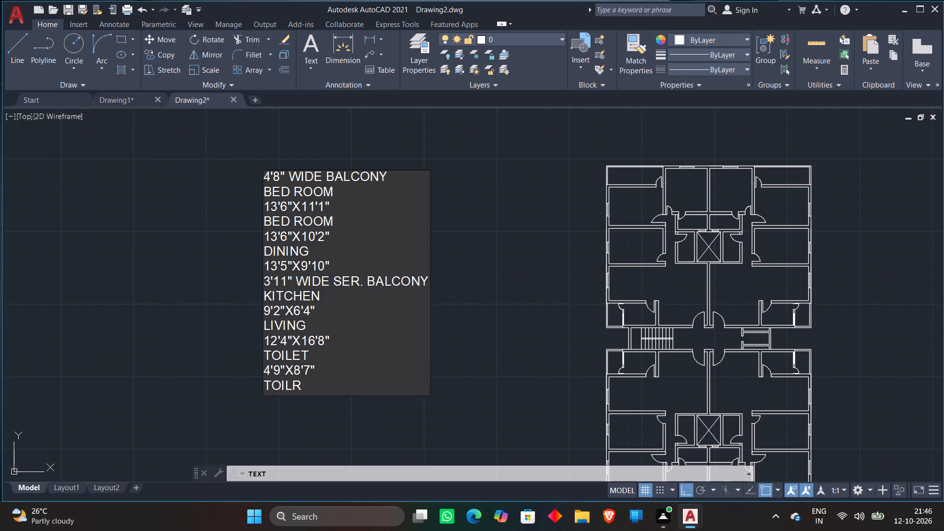
key("BackSpace")
type("ET")
key("Return")
type("8'6\"")
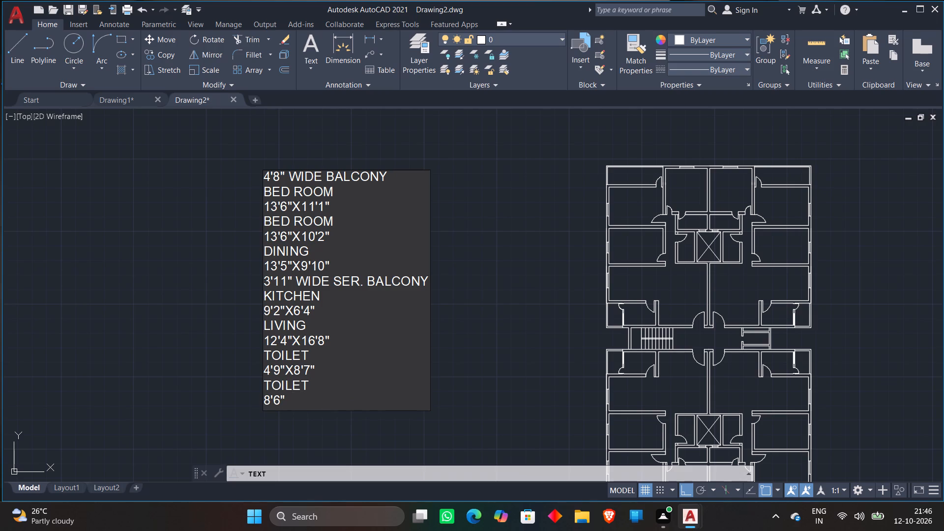
type("X4'")
key("3")
key("shift+quotedbl")
key("Return")
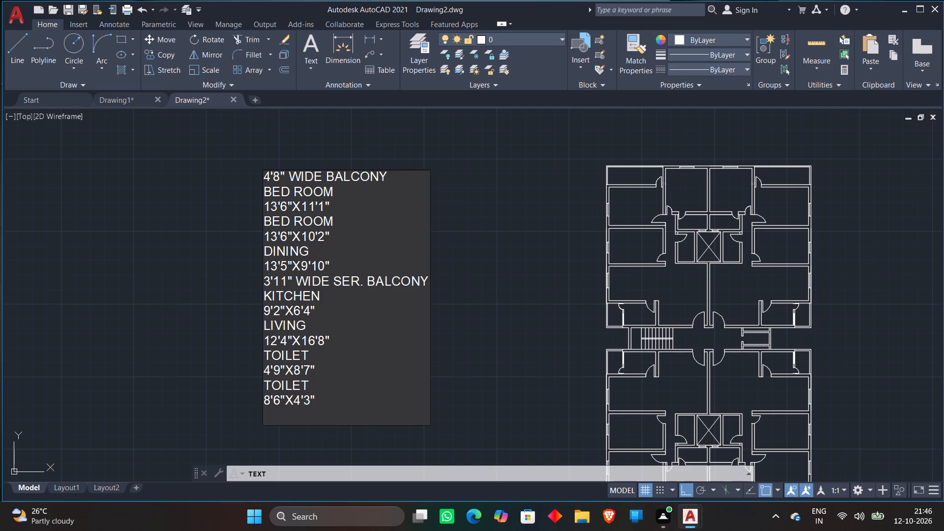
Add the ventilation shaft label on two further lines, VENT SHAFT and 6'7"X8'2".
type("VENT SHAFT")
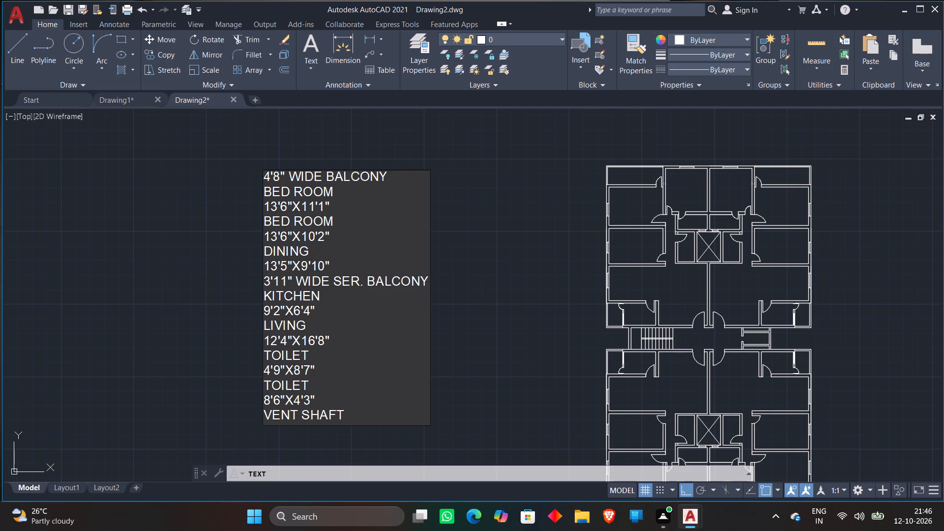
key("Return")
type("6'")
type("7'")
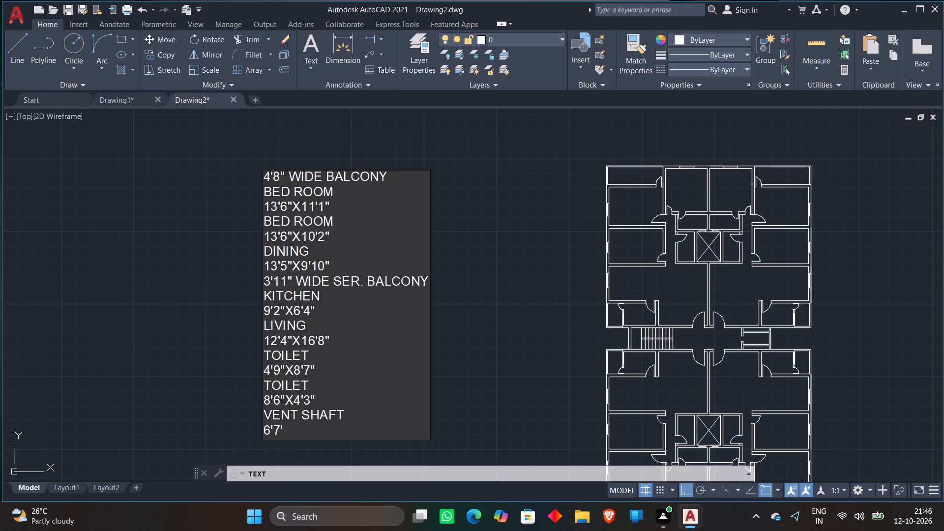
key("BackSpace")
key("shift+quotedbl")
key("x")
key("8")
key("apostrophe")
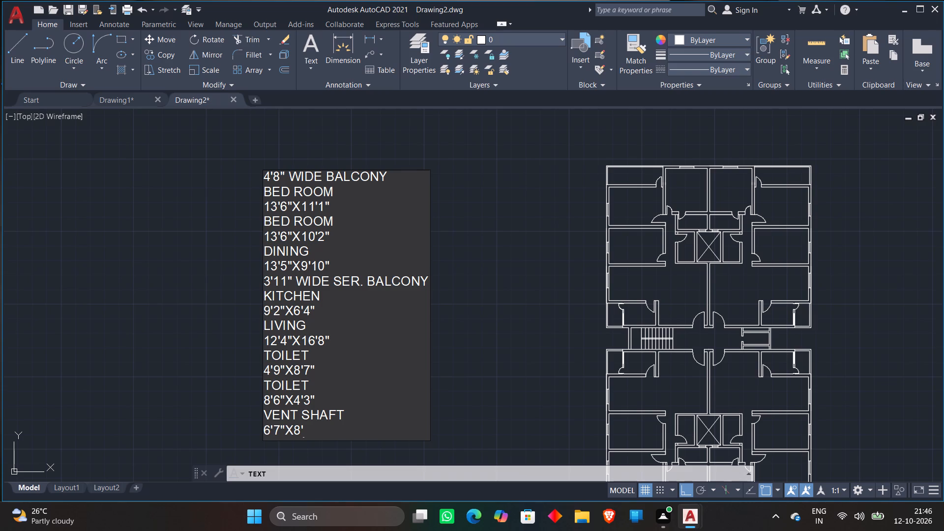
key("2")
key("shift+quotedbl")
key("Return")
Add the four unit names below the vent shaft size on separate lines: FLAT-A, FLAT-B, FLAT-C and FLAT-D.
key("l")
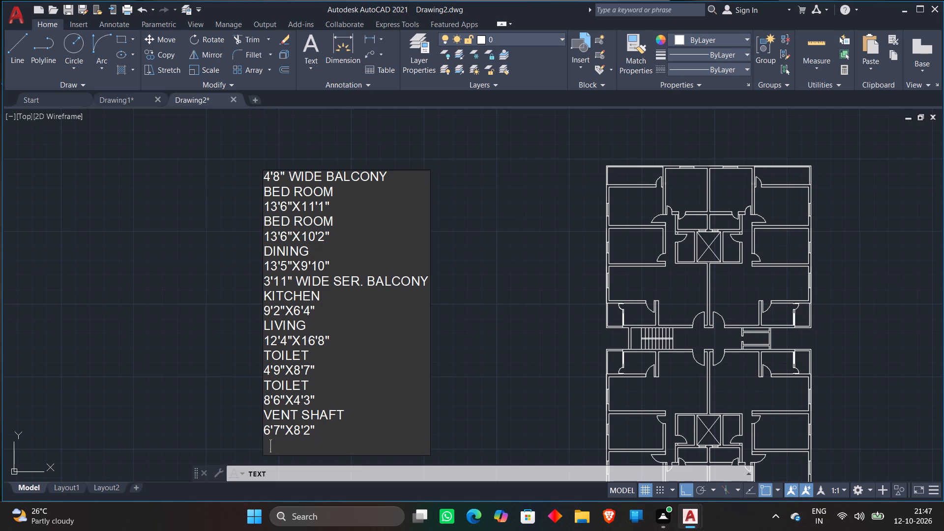
key("BackSpace")
type("FLAT")
key("minus")
key("a")
key("Return")
type("FLAT")
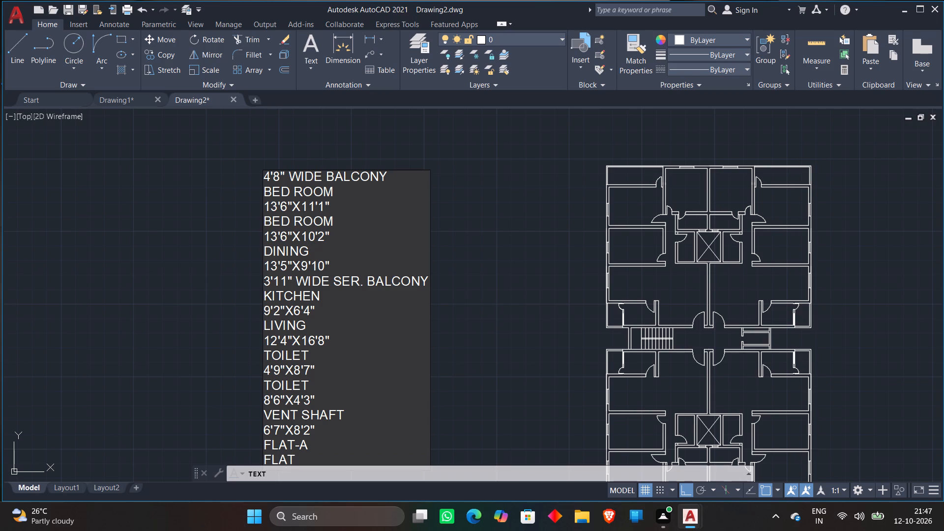
type("-B")
key("Return")
type("FLAT")
type("-C")
key("Return")
key("f")
type("LAT-D")
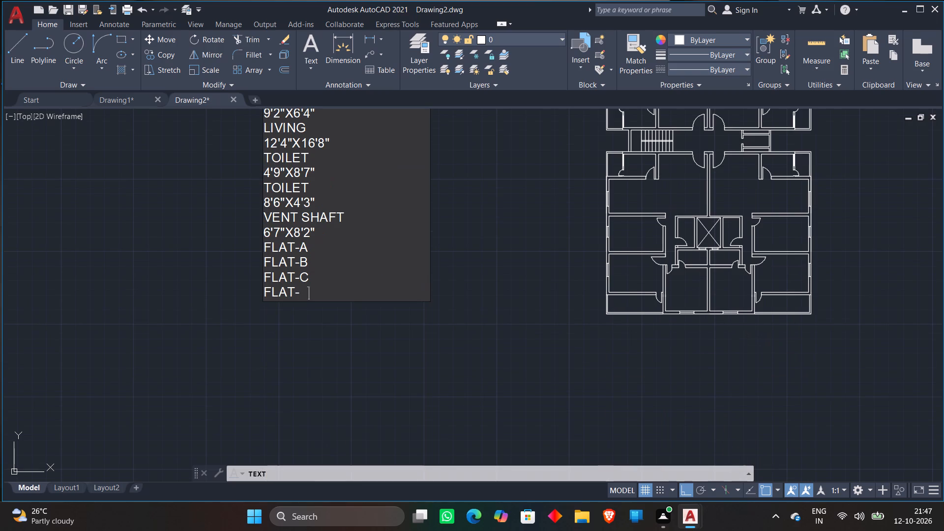
key("Return")
Add the common-area and opening labels LOBBY, UP, W, V and LIFT on separate lines below the flat names.
type("LOBBY")
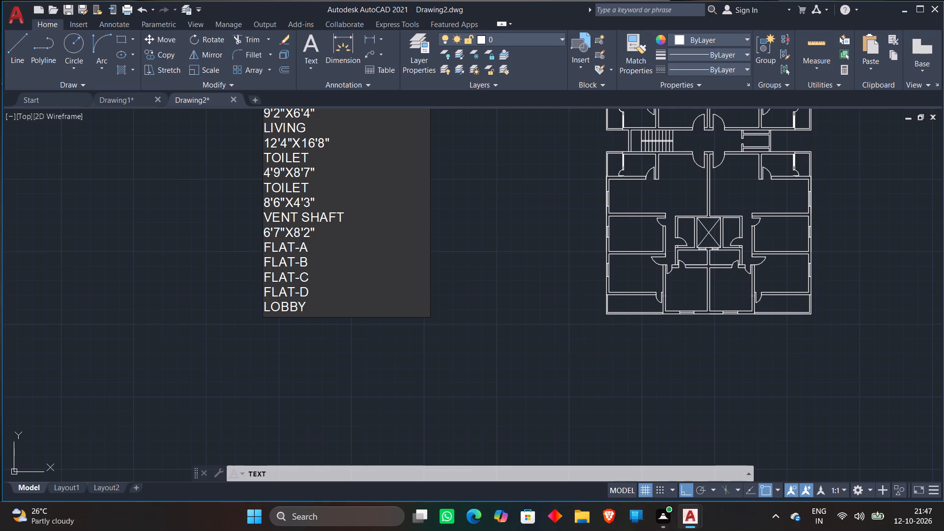
key("Return")
key("u")
key("p")
key("Return")
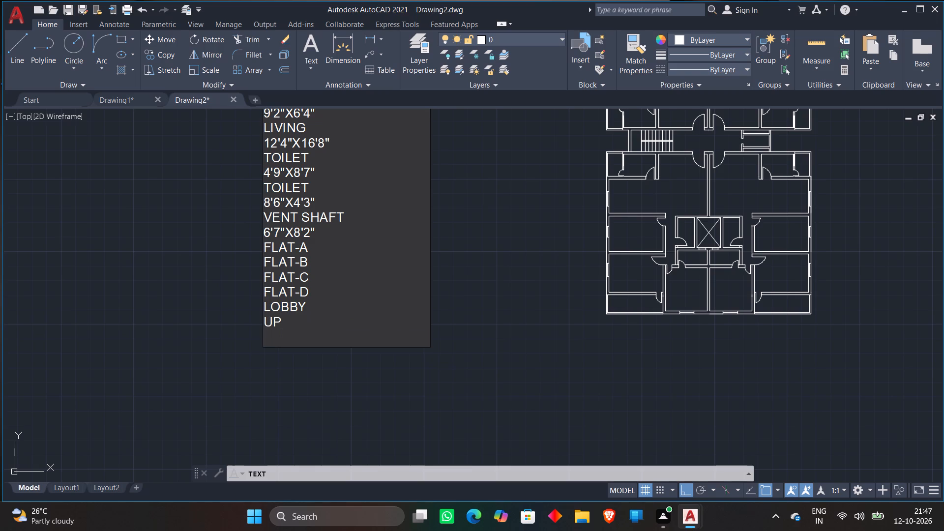
key("w")
key("Return")
key("v")
key("Return")
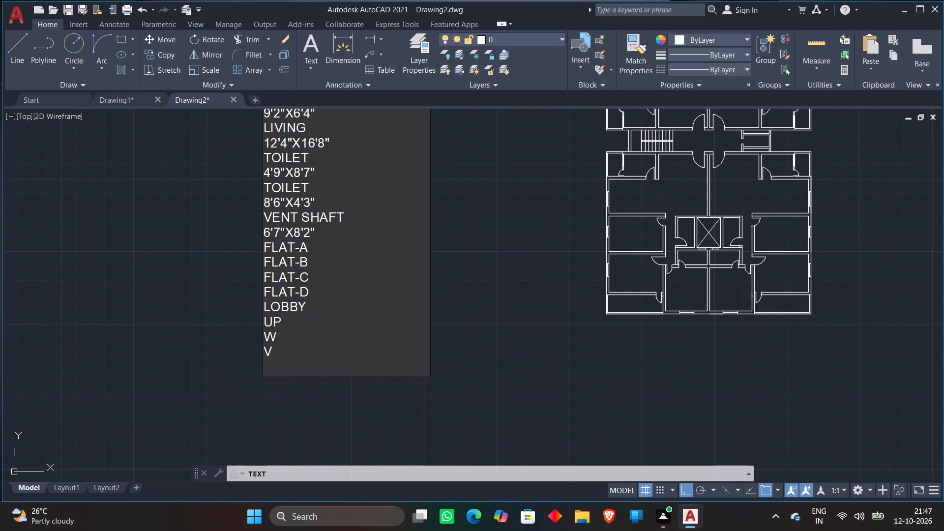
type("LIFT")
key("Return")
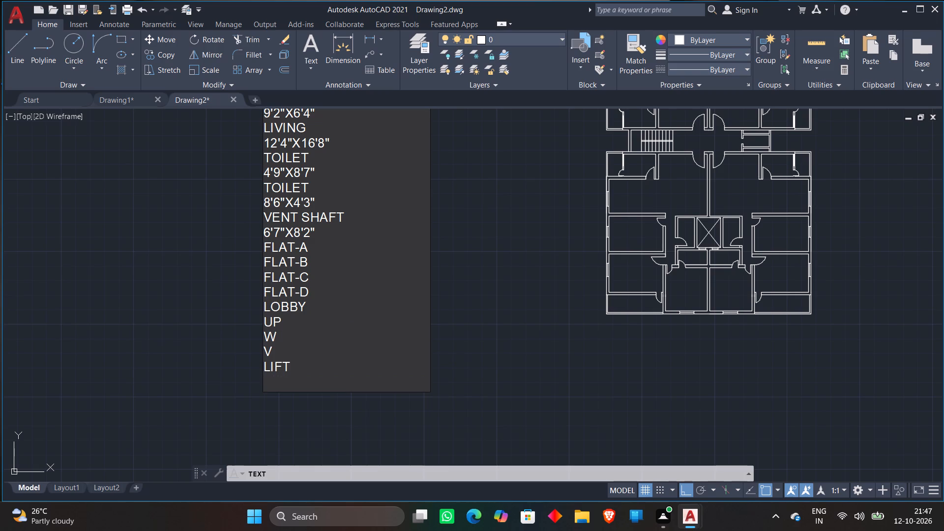
Add the label ELEC-DUCT on a new line below LIFT and finish the text list.
type("ELE")
type("C-DUCT")
key("Return")
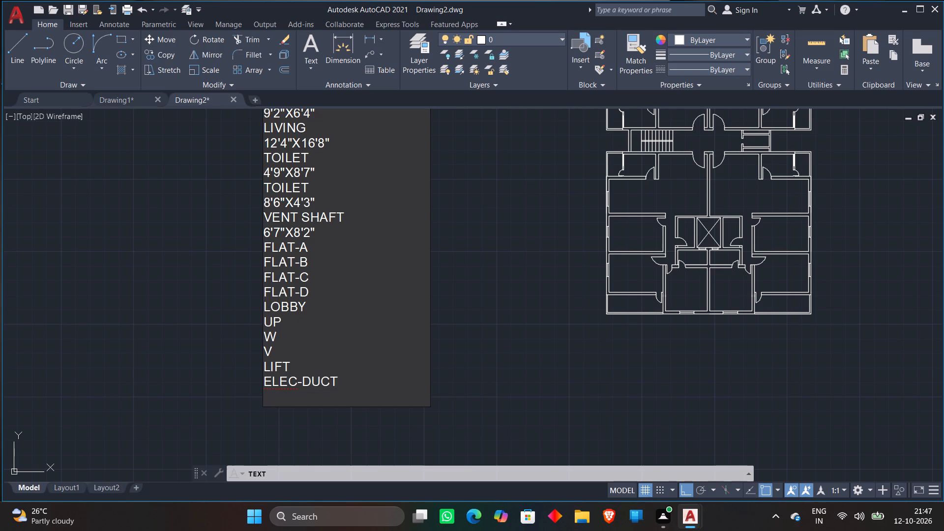
double_click(491, 318)
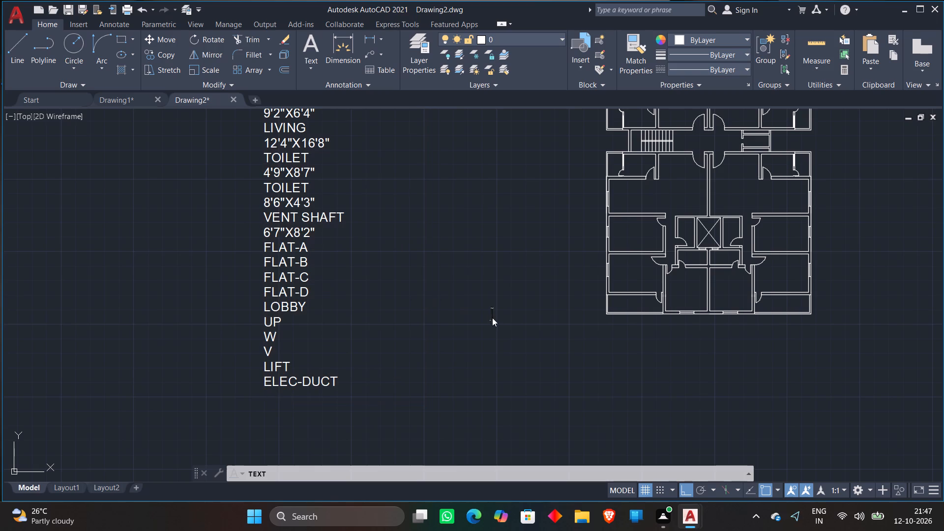
double_click(491, 318)
key("Return")
Move the 4'8" WIDE BALCONY label from the text list into the plan's upper-left balcony, clear of the door swing.
middle_click_drag(330, 261, 331, 407)
scroll(331, 407, "up", 1)
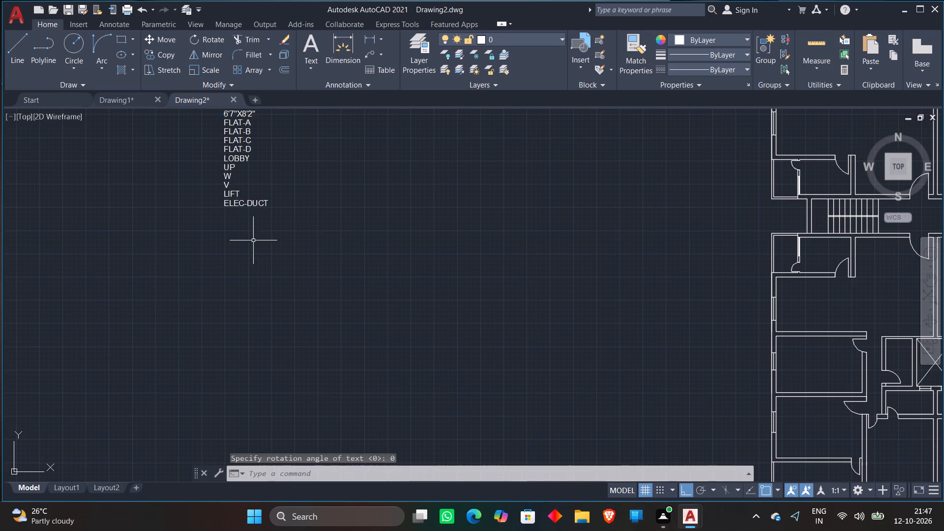
middle_click_drag(324, 232, 324, 247)
scroll(330, 236, "down", 4)
scroll(297, 178, "up", 3)
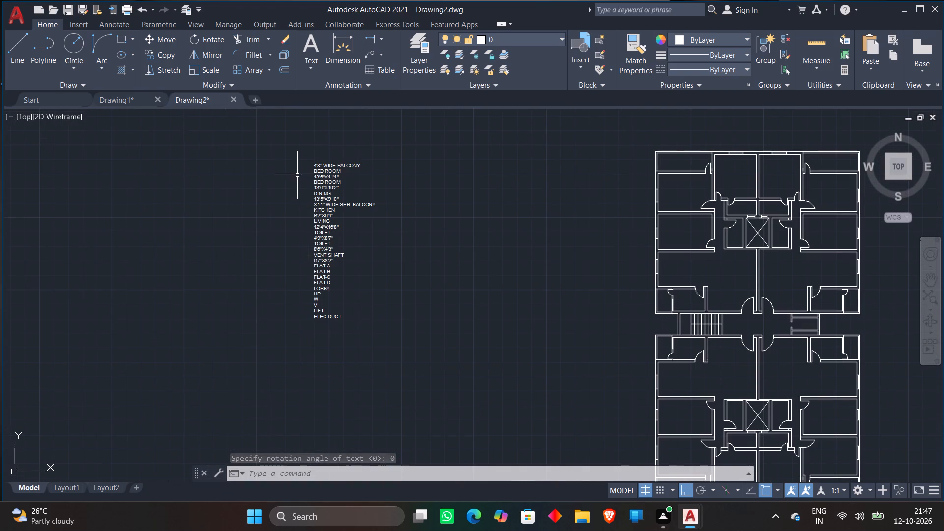
left_click(342, 164)
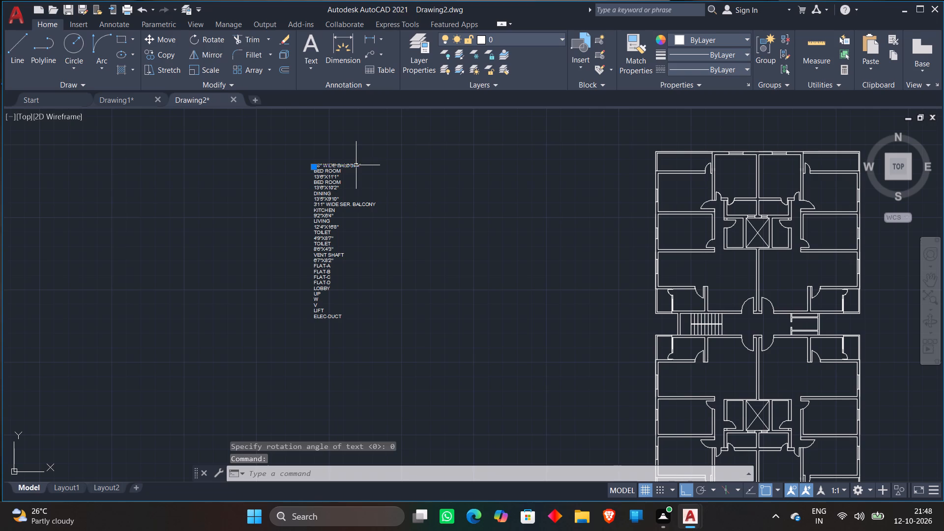
type("M")
key("space")
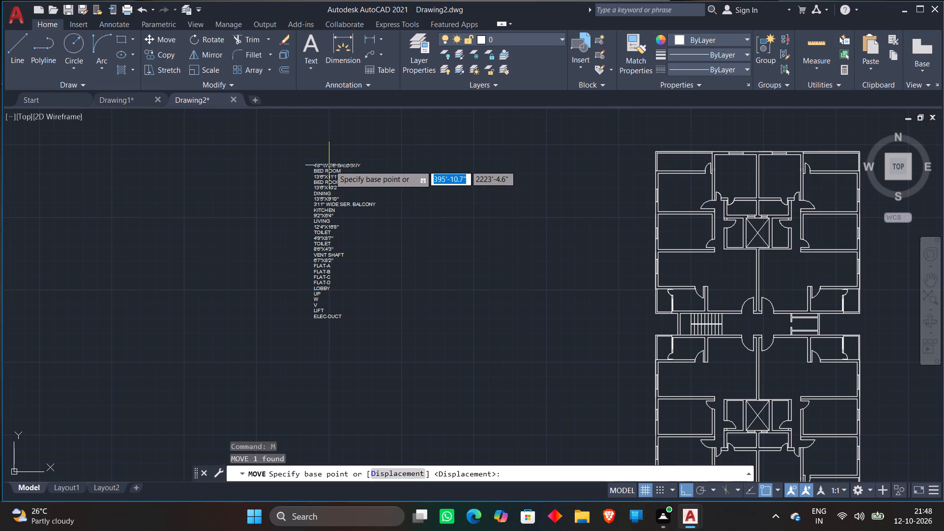
left_click(329, 165)
scroll(747, 150, "up", 4)
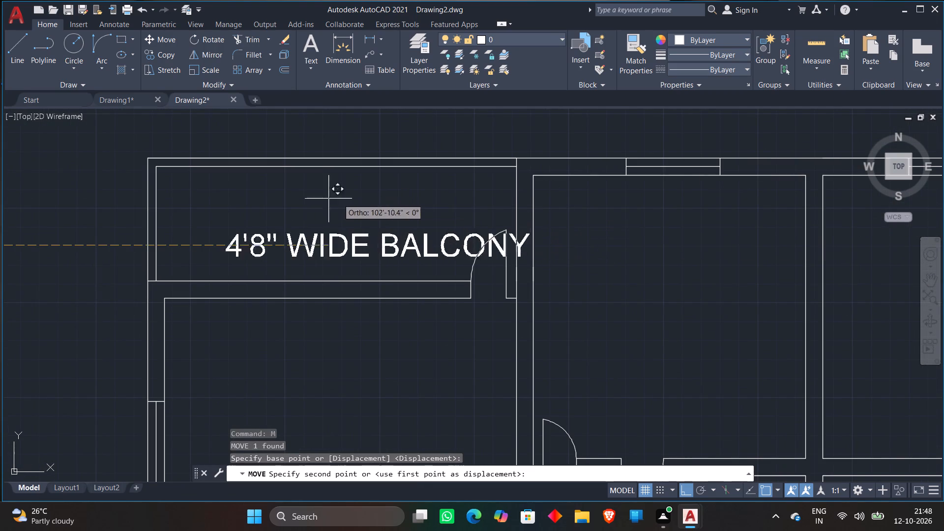
left_click(275, 198)
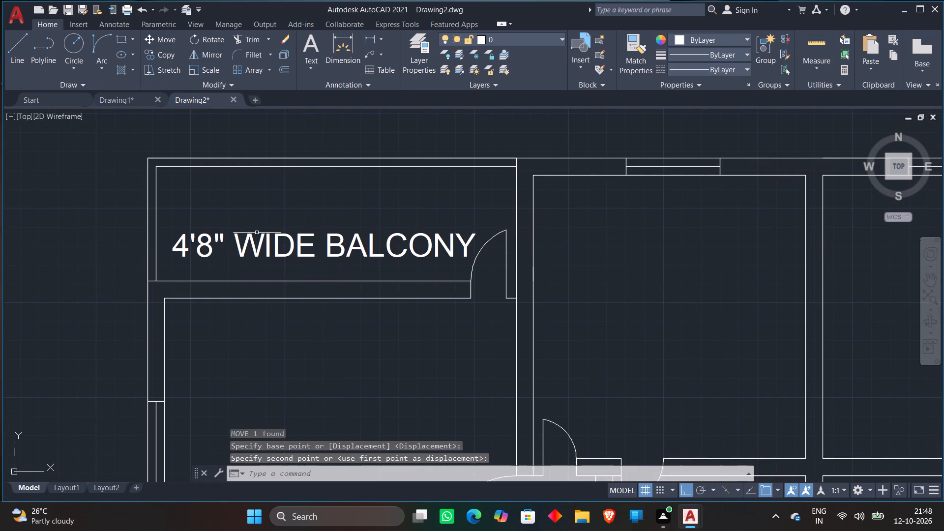
Move the 4'8" WIDE BALCONY label straight up to centre it vertically in the upper-left balcony.
left_click(257, 236)
left_click(251, 242)
type("M")
key("space")
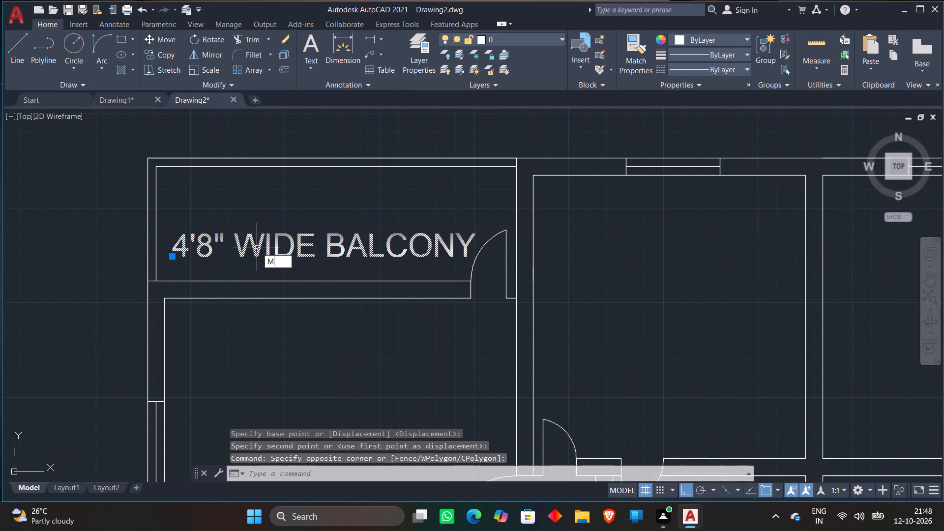
left_click(257, 247)
left_click(250, 223)
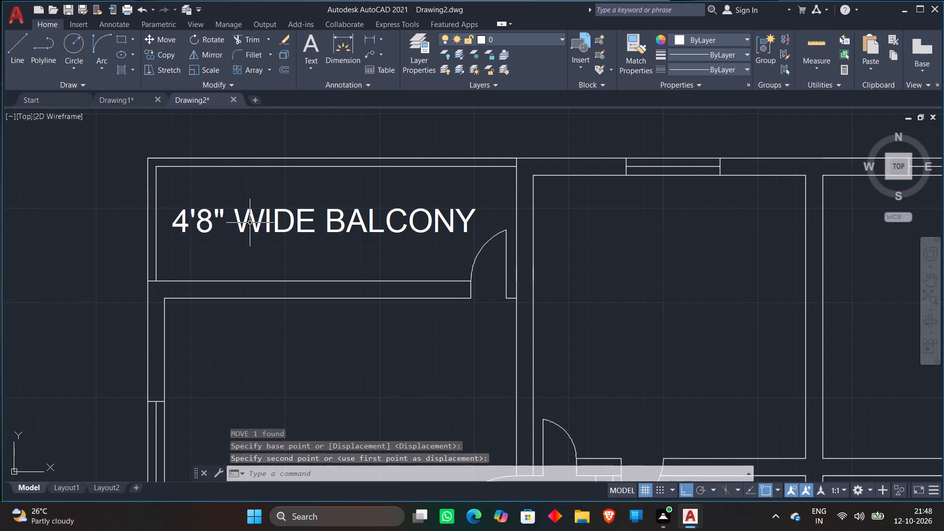
Copy the 4'8" WIDE BALCONY label into the plan's upper-right and lower-left balconies, keeping it aligned with the original.
scroll(270, 244, "down", 2)
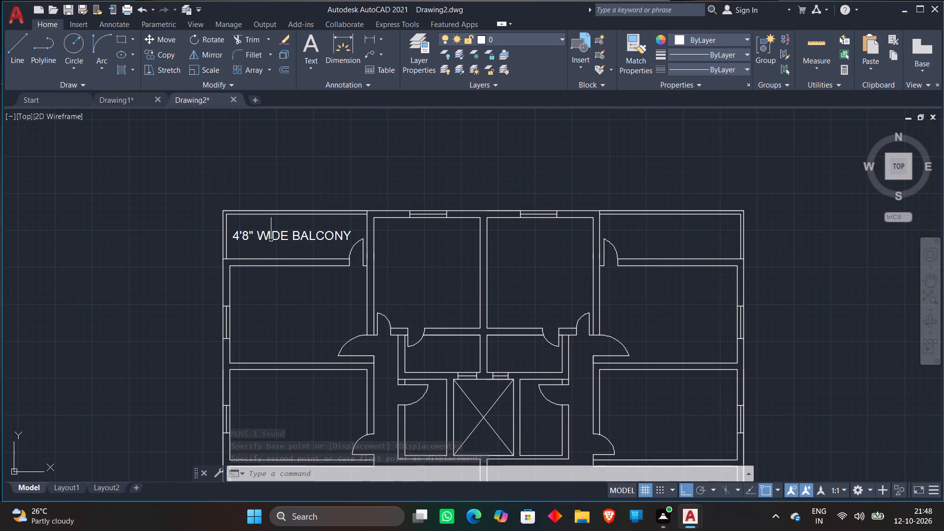
left_click(271, 237)
right_click(271, 237)
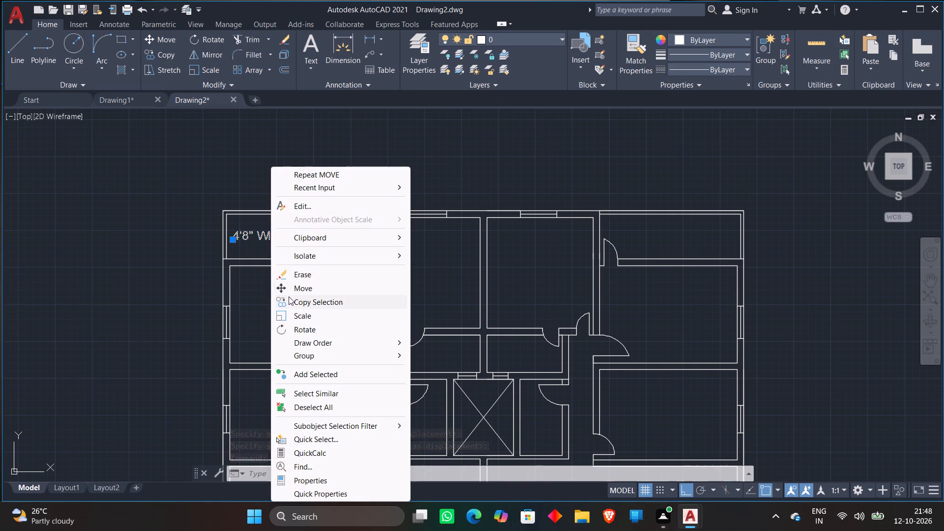
left_click(289, 296)
left_click(278, 240)
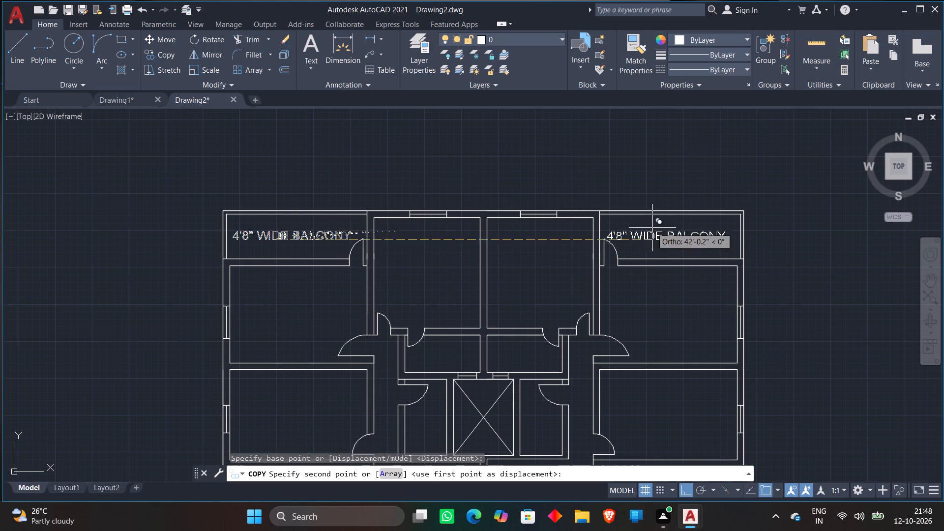
left_click(664, 226)
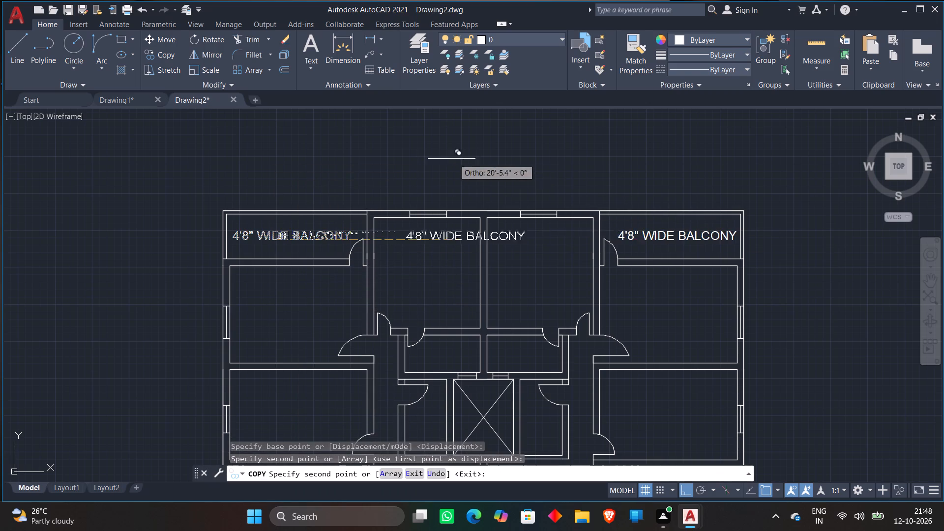
scroll(427, 154, "down", 2)
middle_click_drag(389, 395, 394, 253)
scroll(391, 352, "up", 3)
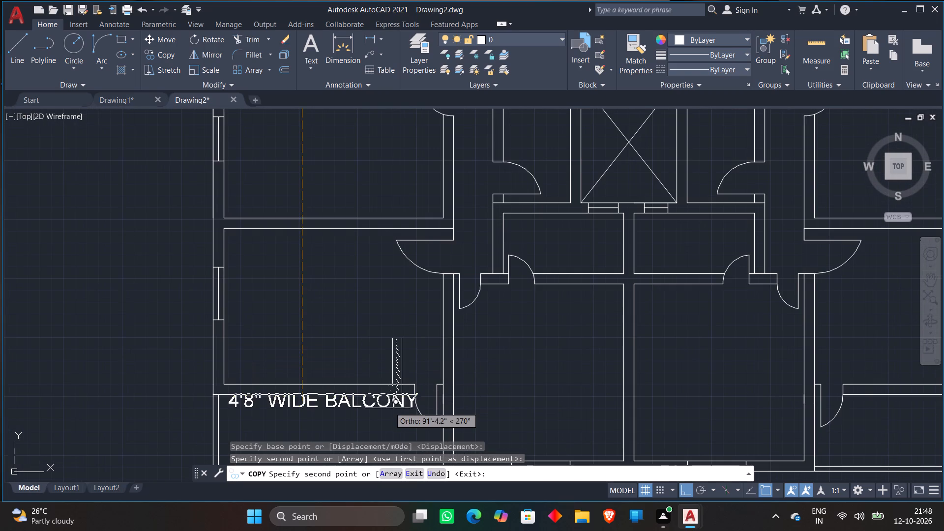
middle_click_drag(383, 423, 380, 326)
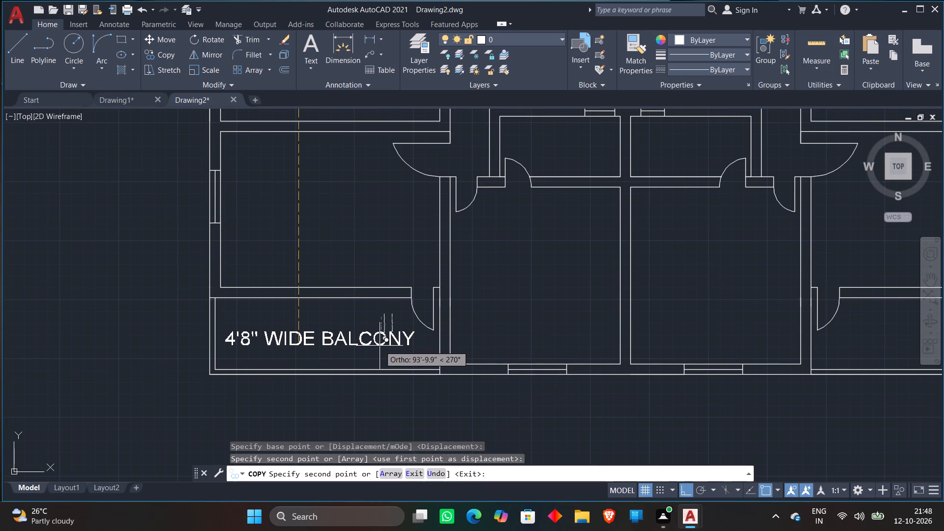
left_click(379, 343)
key("Escape")
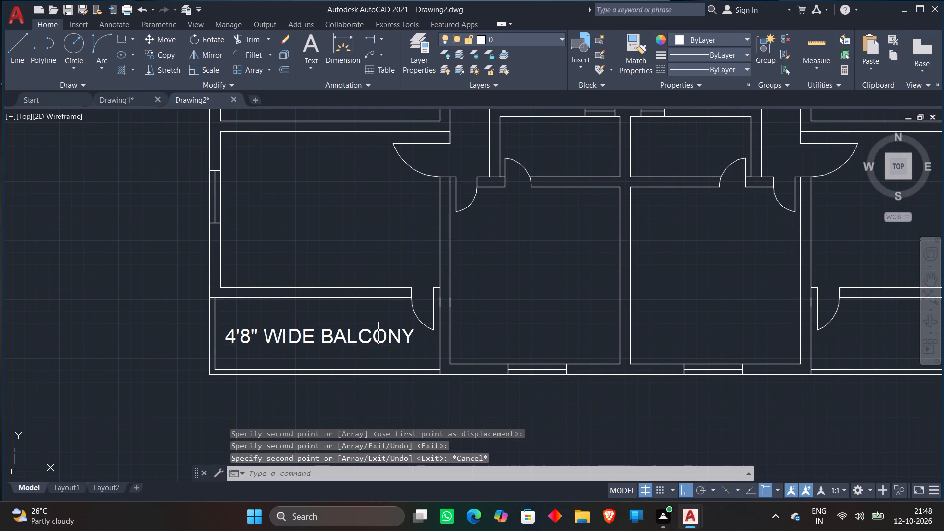
Copy the lower-left balcony's 4'8" WIDE BALCONY label straight across into the plan's lower-right balcony.
left_click(364, 337)
left_click(343, 337)
right_click(342, 339)
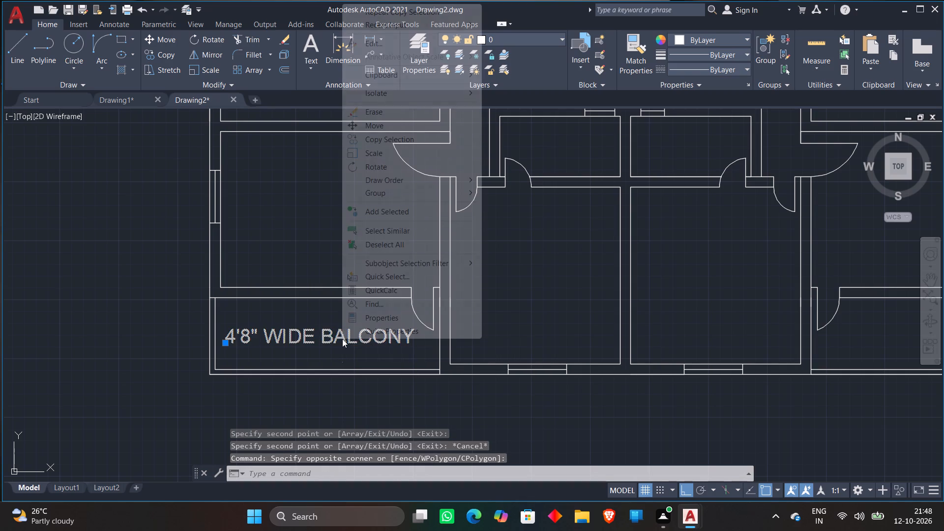
left_click(365, 138)
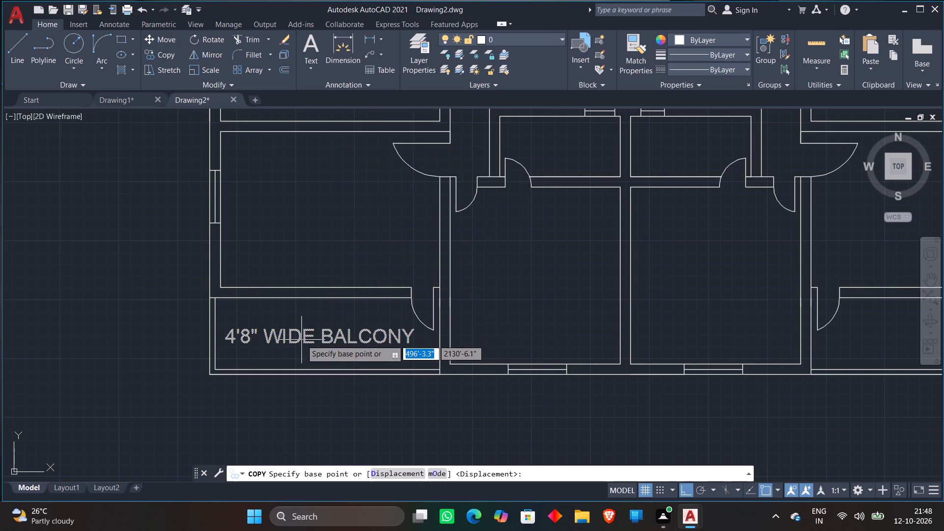
left_click(302, 340)
scroll(609, 321, "down", 1)
middle_click_drag(650, 310, 608, 313)
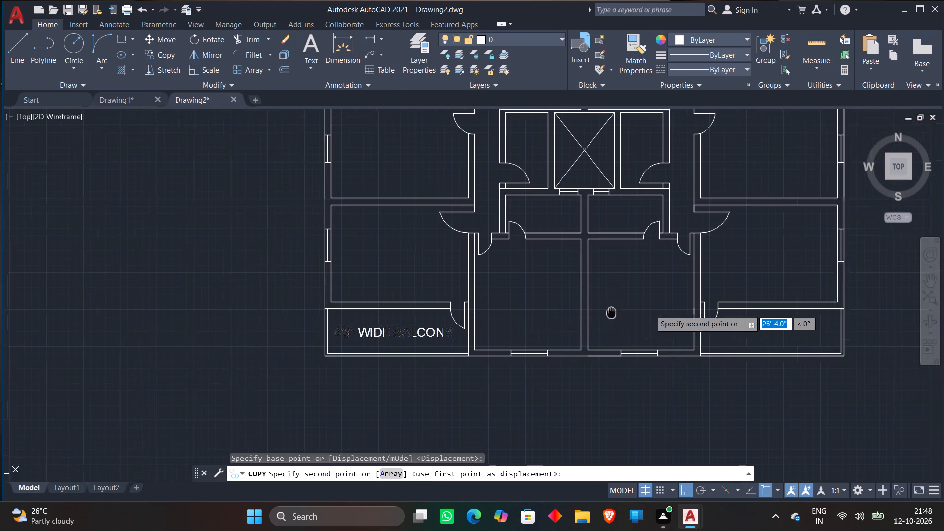
middle_click_drag(608, 313, 421, 320)
scroll(578, 339, "up", 2)
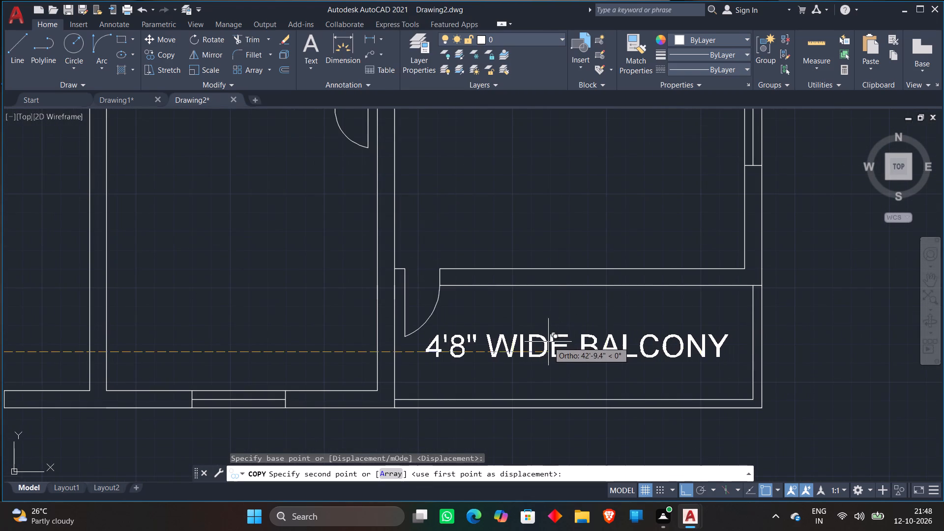
left_click(557, 344)
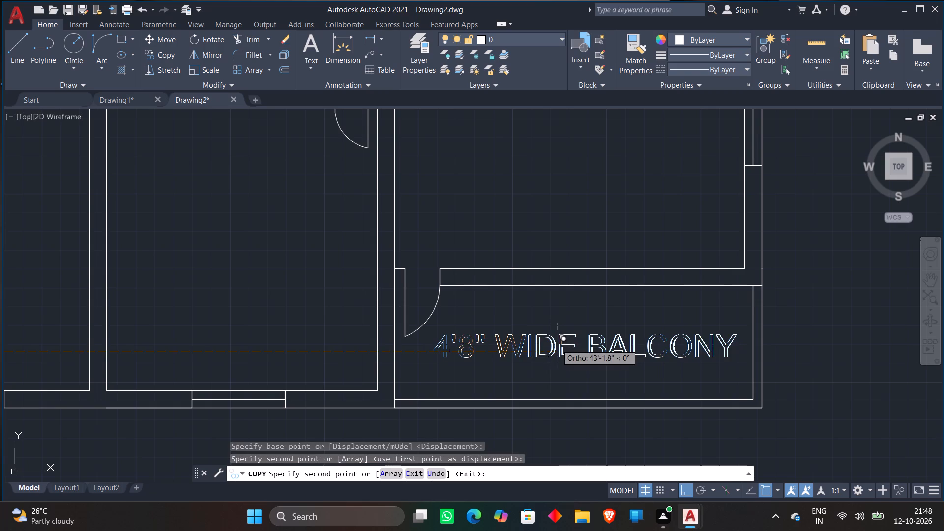
key("Escape")
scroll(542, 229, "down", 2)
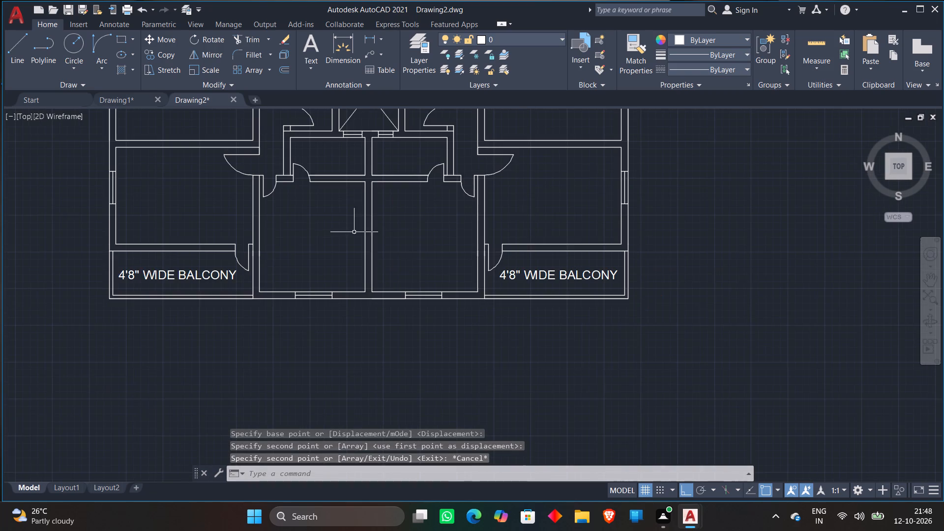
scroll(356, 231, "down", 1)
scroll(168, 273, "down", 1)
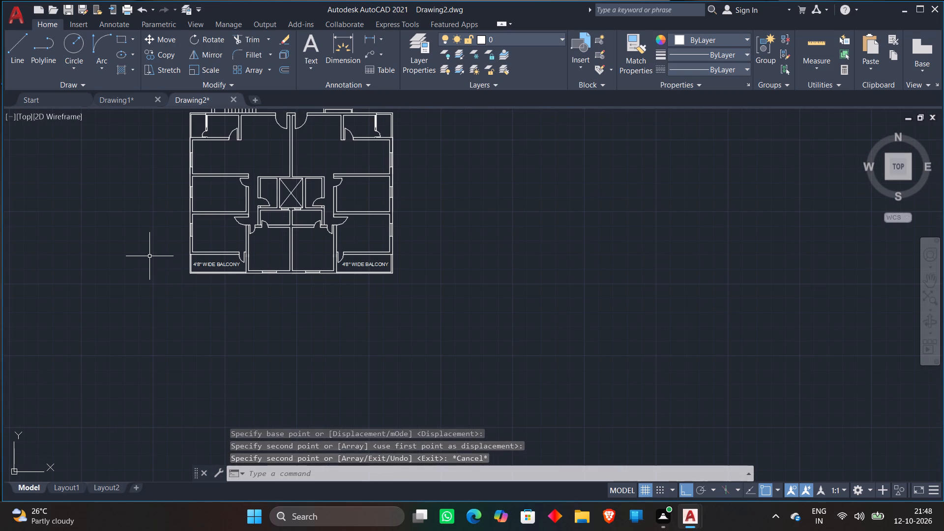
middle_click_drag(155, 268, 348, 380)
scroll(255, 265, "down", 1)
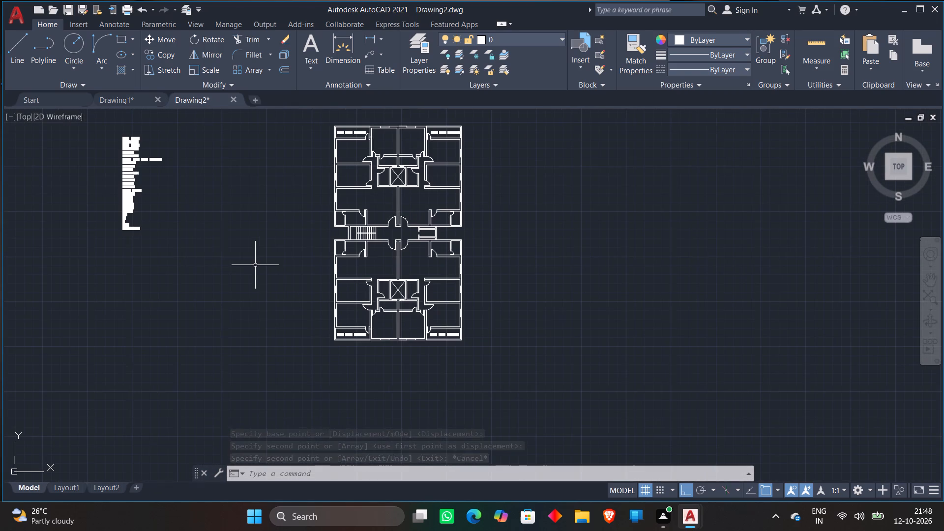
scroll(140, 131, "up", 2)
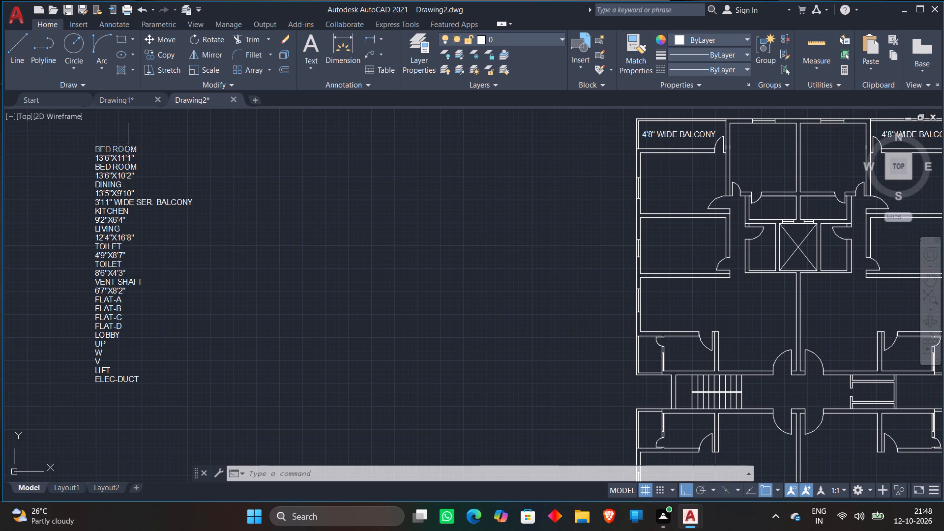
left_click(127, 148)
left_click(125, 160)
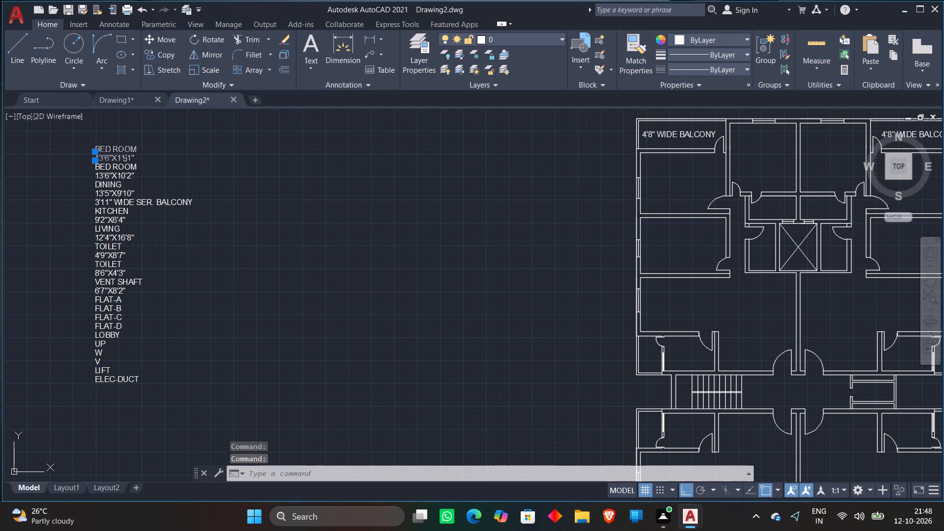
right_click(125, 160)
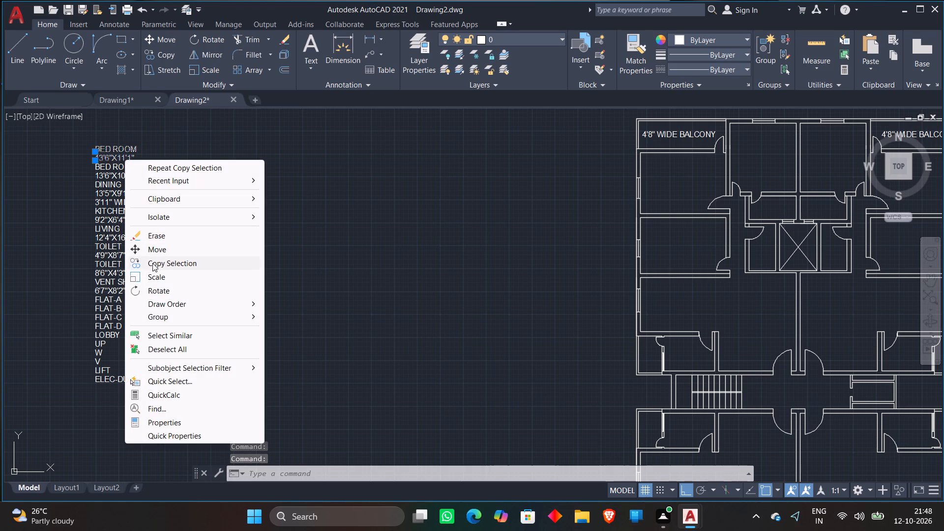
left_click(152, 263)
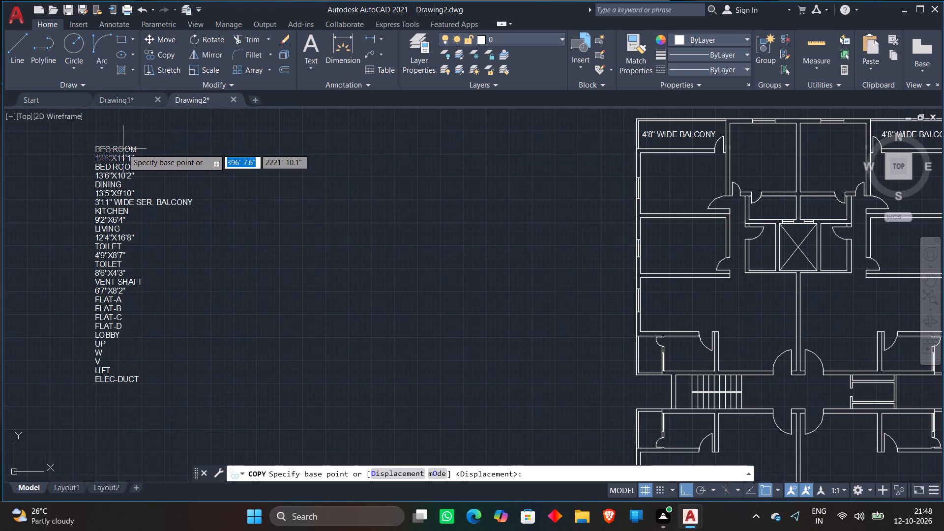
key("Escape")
Move the BED ROOM 13'6"X11'1" label pair from the text list into the plan's upper-left bedroom, directly below the 4'8" wide balcony.
left_click(121, 147)
left_click(121, 160)
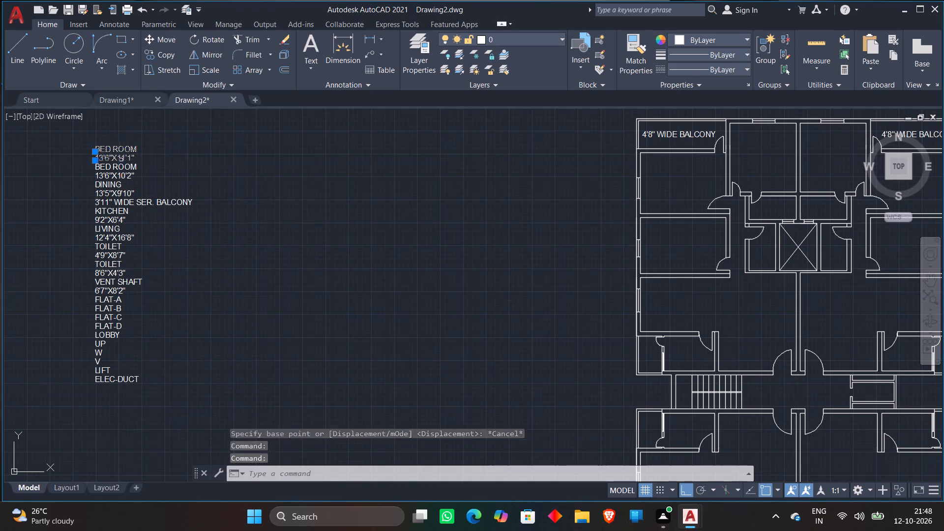
type("M")
key("space")
left_click(125, 155)
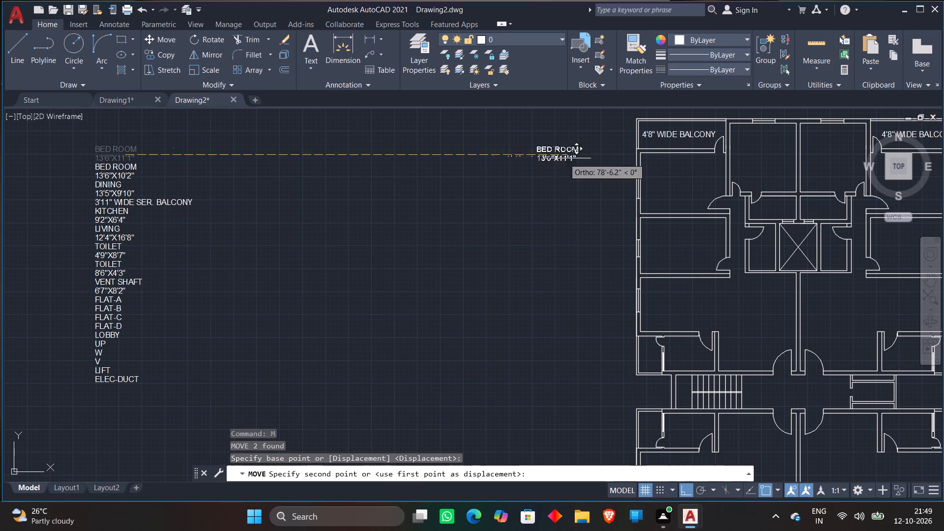
scroll(638, 158, "up", 2)
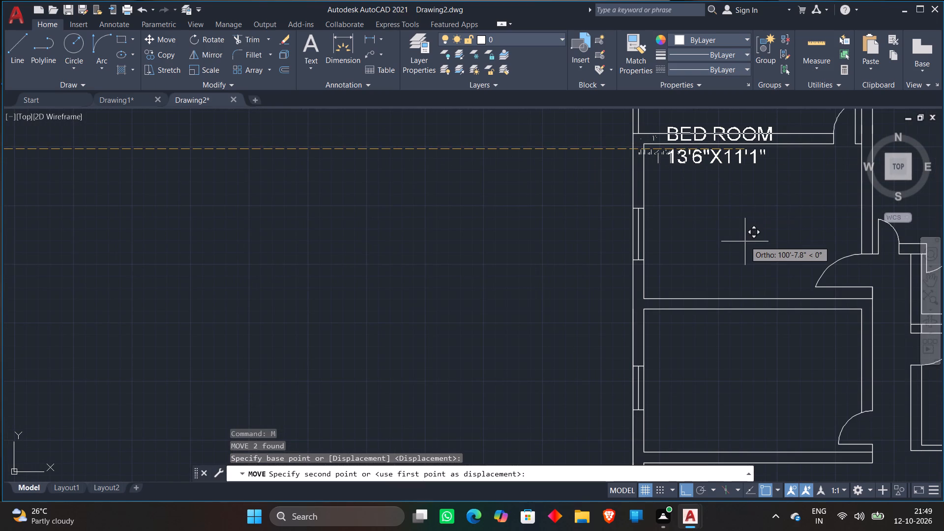
key("F8")
scroll(759, 229, "down", 1)
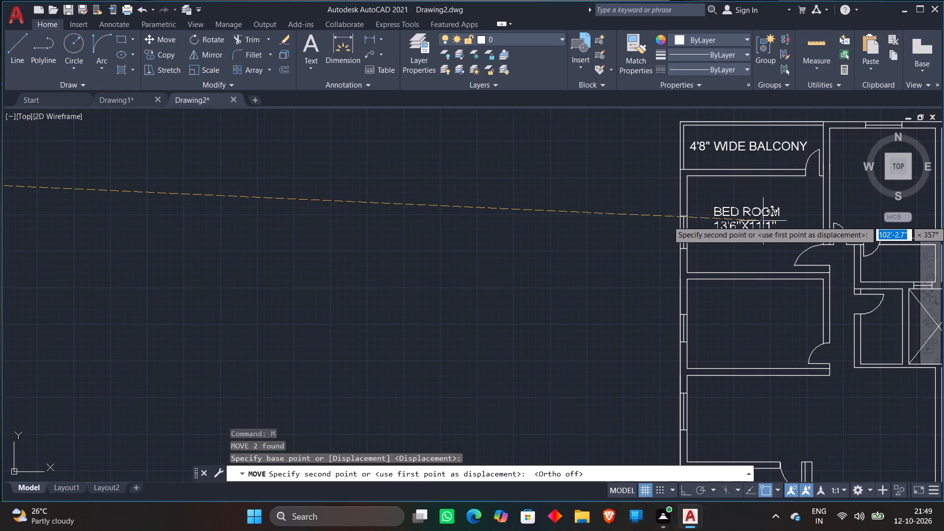
left_click(763, 221)
Copy the BED ROOM 13'6"X11'1" label across into the matching upper-right bedroom below the balcony.
scroll(536, 228, "down", 2)
middle_click_drag(536, 228, 450, 165)
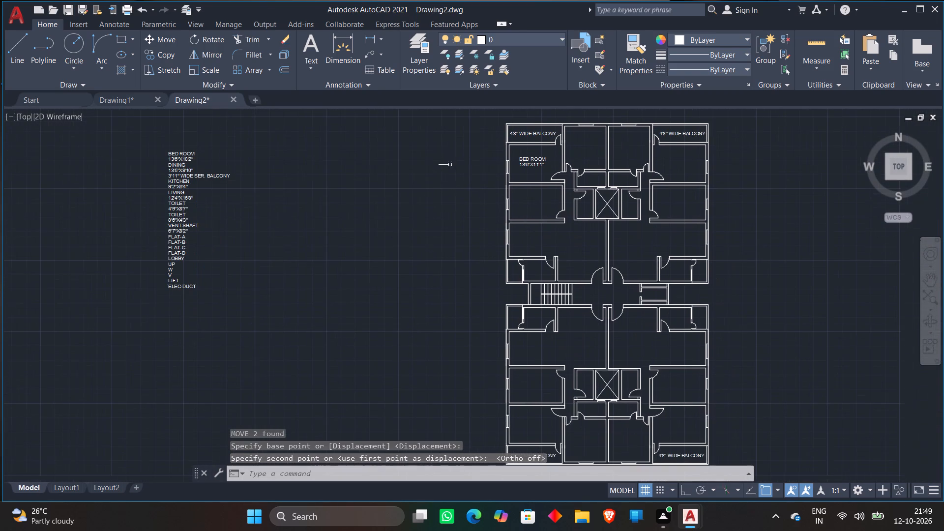
scroll(510, 154, "up", 1)
left_click(545, 160)
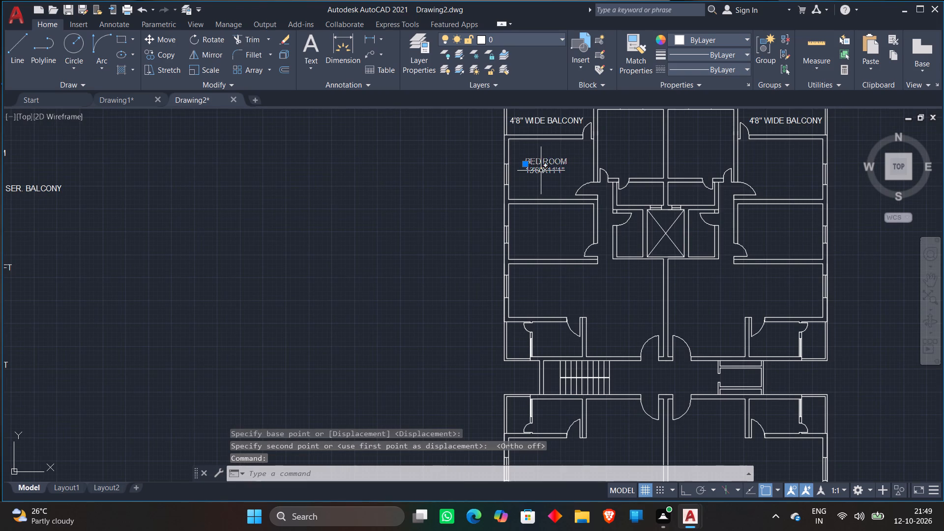
left_click(541, 171)
right_click(541, 171)
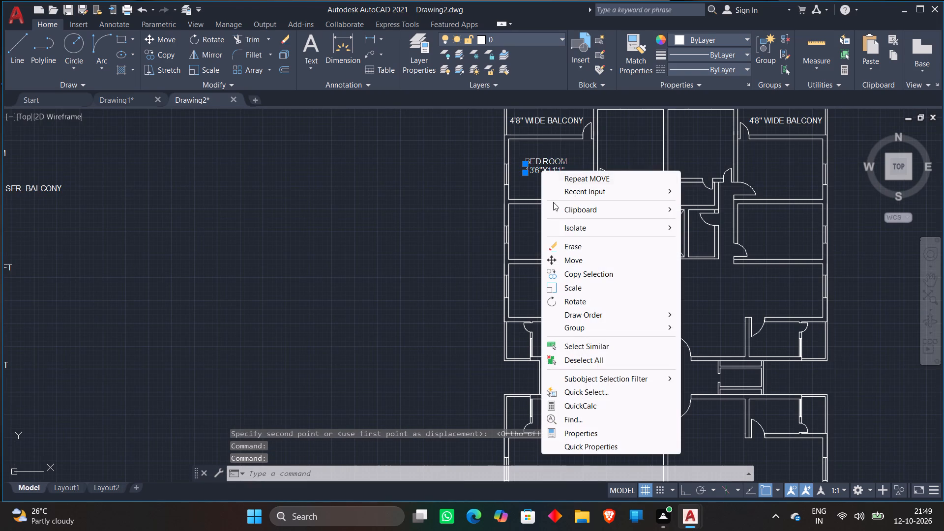
left_click(562, 271)
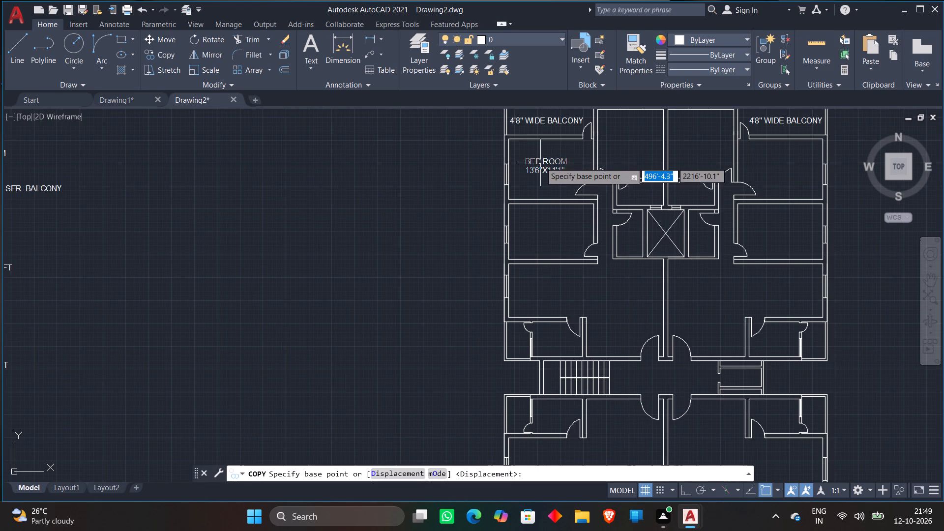
left_click(540, 162)
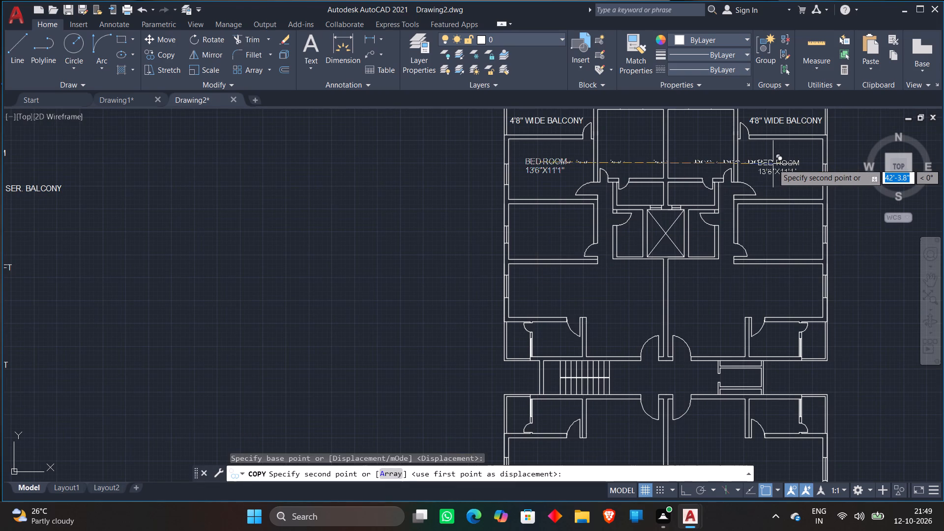
left_click(773, 164)
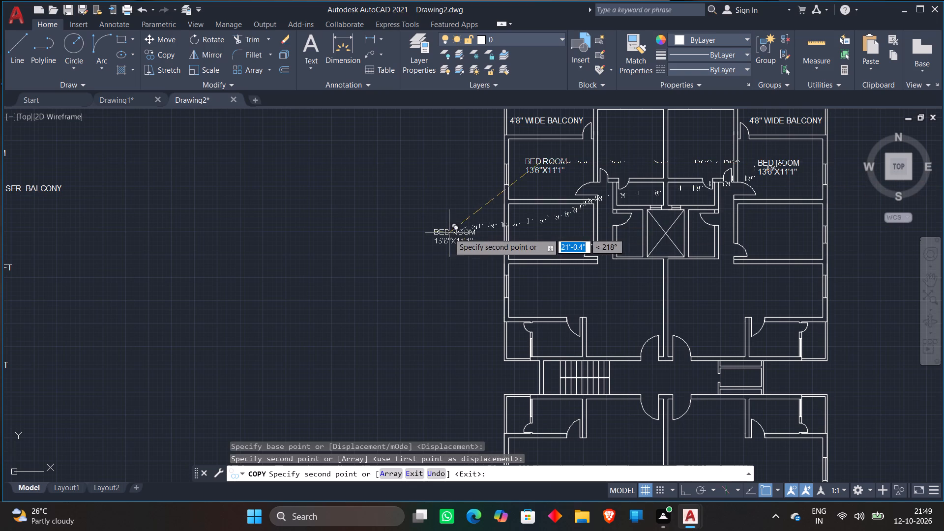
Place further copies of the BED ROOM 13'6"X11'1" label in the lower-left and lower-right bedrooms above the balconies.
scroll(448, 252, "down", 1)
middle_click_drag(450, 254, 416, 170)
scroll(480, 369, "up", 1)
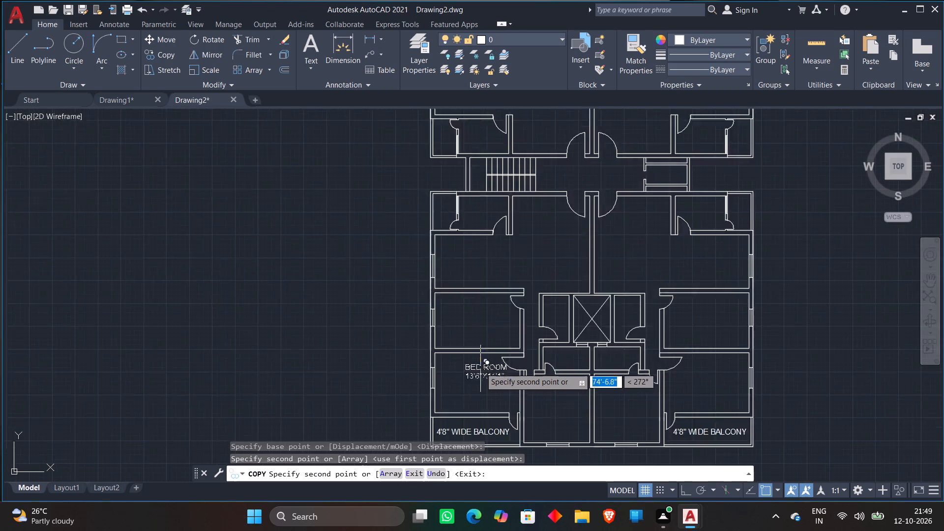
scroll(480, 368, "up", 1)
left_click(460, 389)
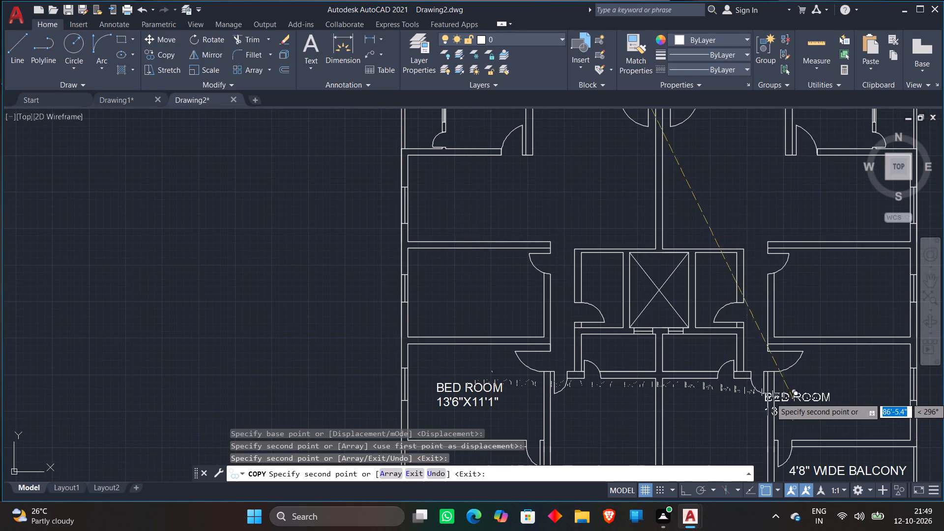
left_click(846, 391)
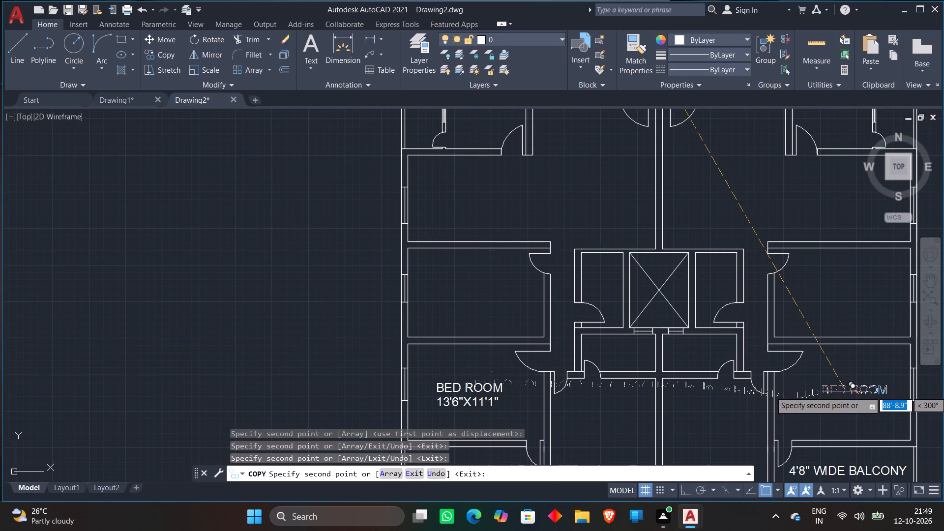
key("Escape")
Copy the BED ROOM 13'6"X10'2" label pair from the text list into the upper units' outer bedrooms below the 13'6"X11'1" ones.
scroll(379, 265, "down", 2)
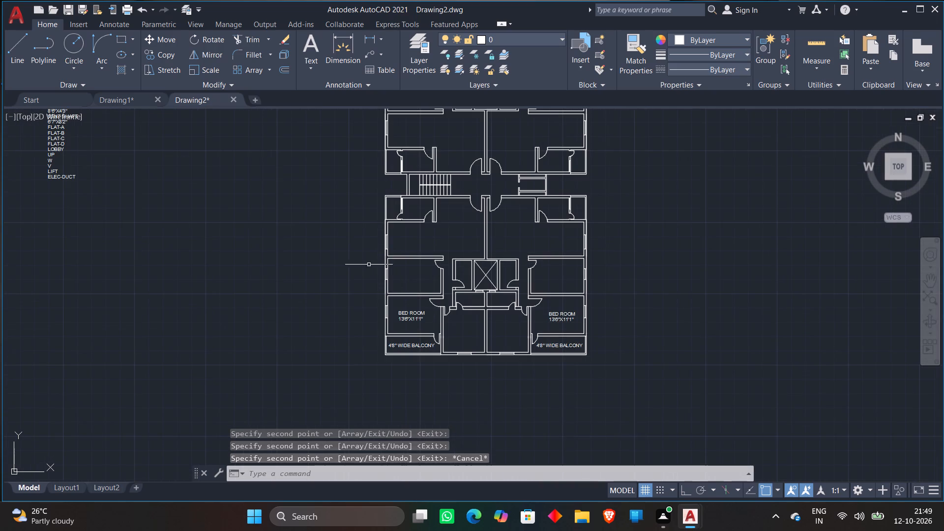
middle_click_drag(201, 150, 259, 283)
scroll(139, 177, "up", 1)
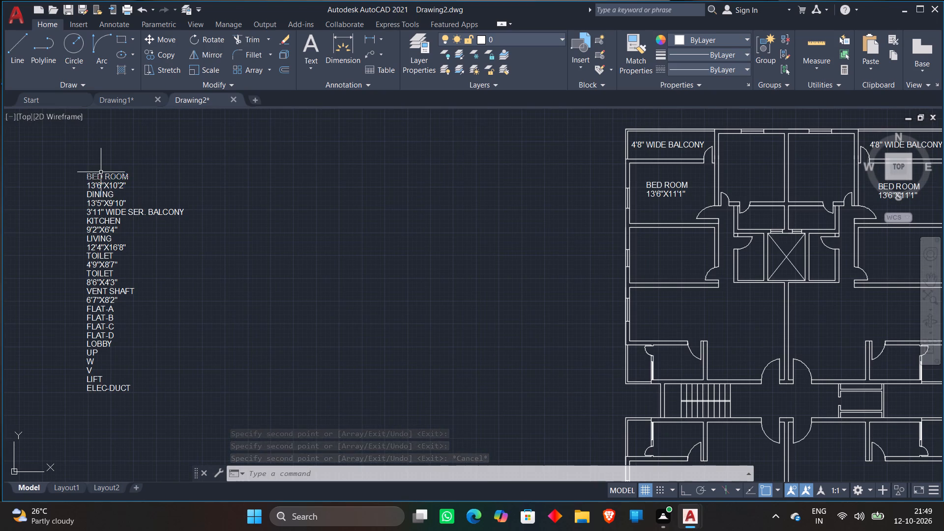
left_click(101, 177)
left_click(104, 184)
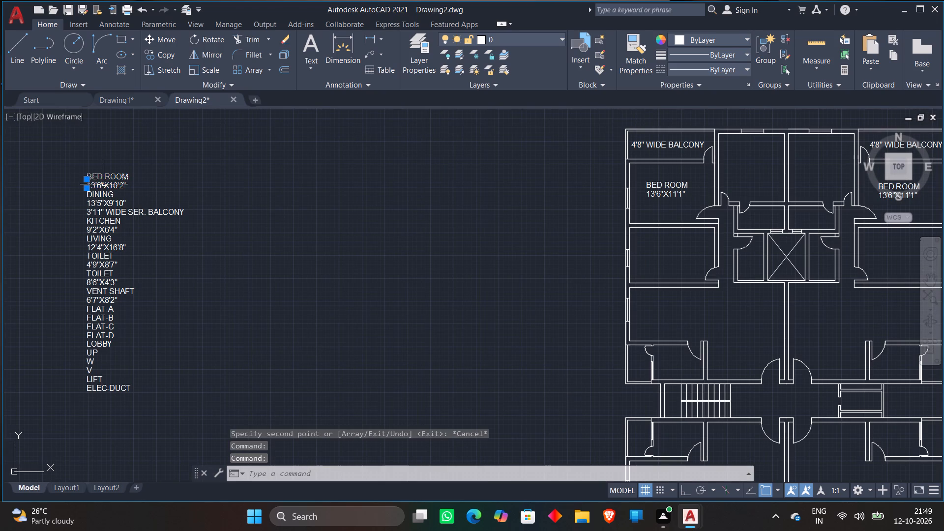
right_click(103, 184)
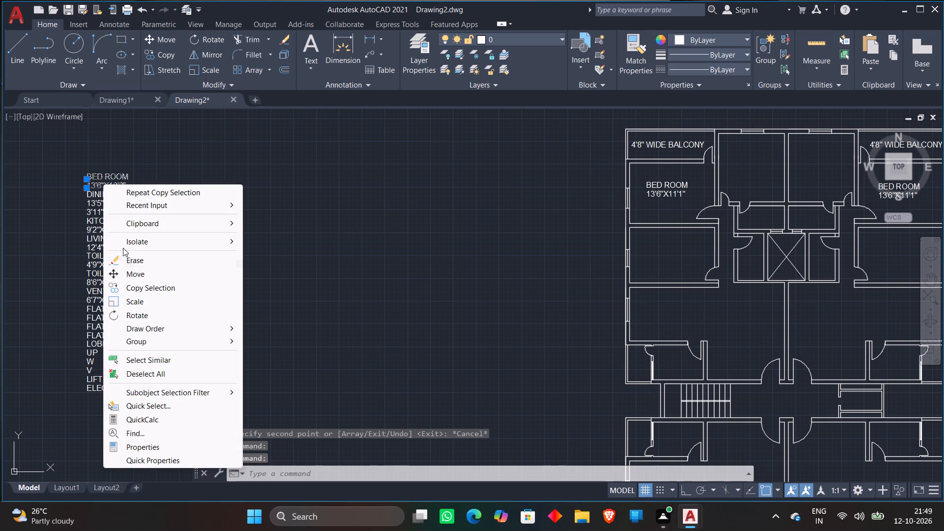
left_click(136, 288)
left_click(113, 178)
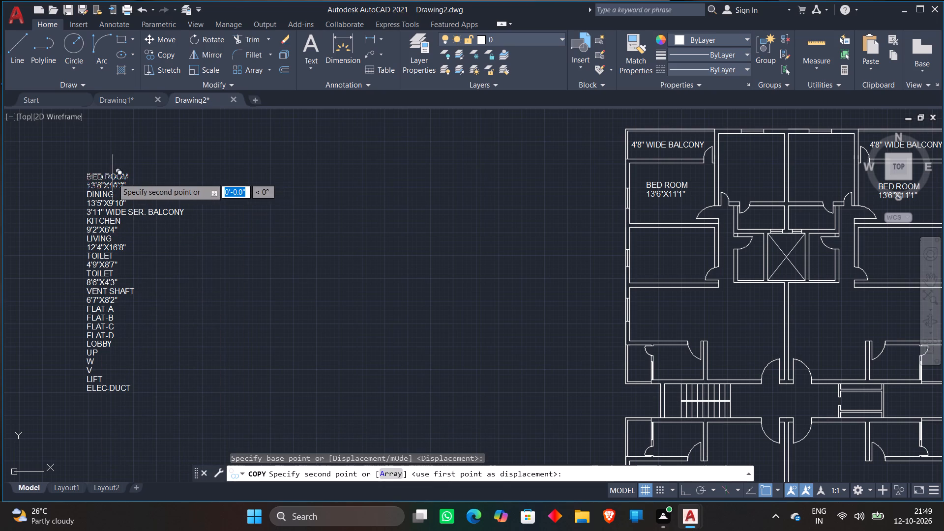
left_click(672, 248)
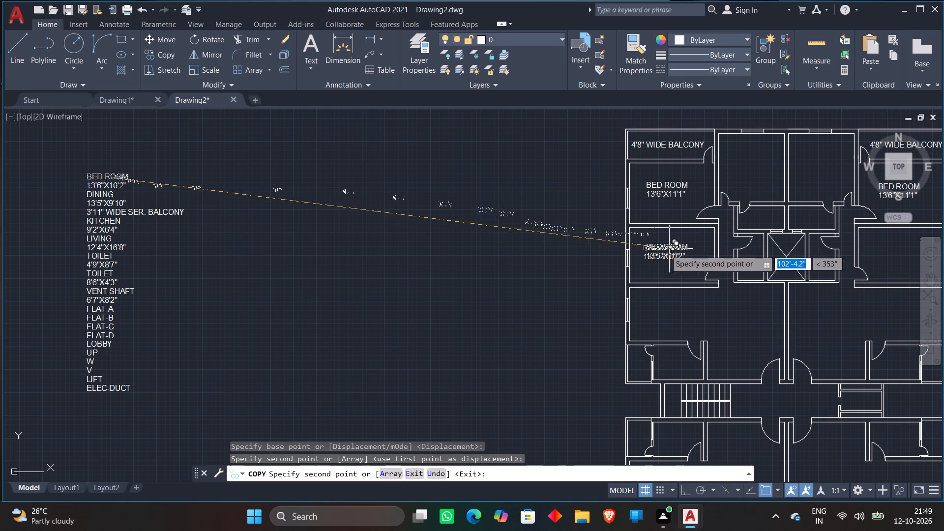
middle_click_drag(581, 253, 445, 241)
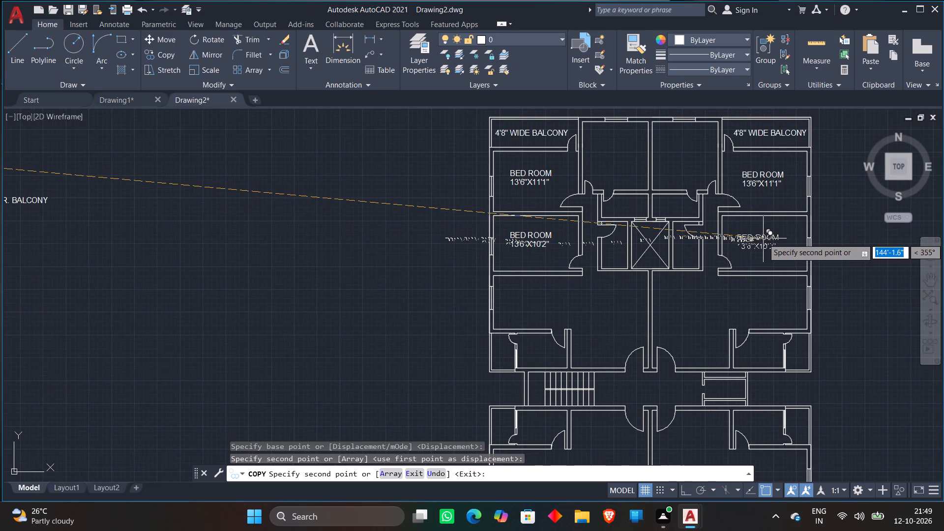
left_click(768, 236)
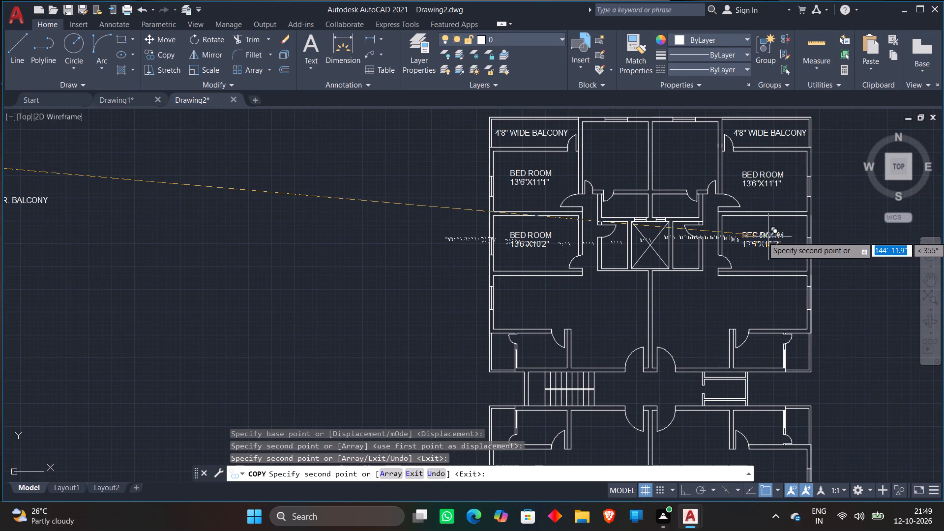
Place further copies of the BED ROOM 13'6"X10'2" label in the lower units' outer bedrooms above the 13'6"X11'1" ones.
scroll(453, 258, "down", 1)
middle_click_drag(399, 258, 401, 172)
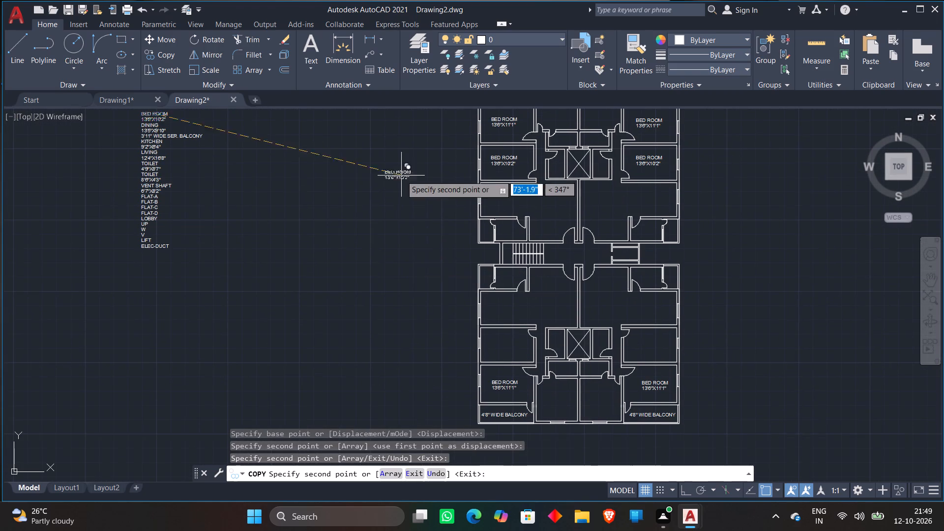
scroll(502, 332, "up", 1)
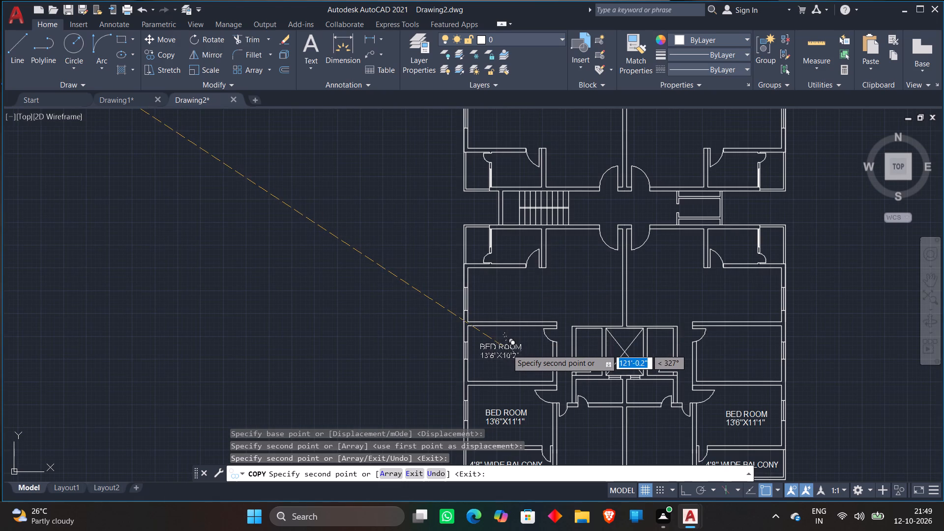
left_click(507, 349)
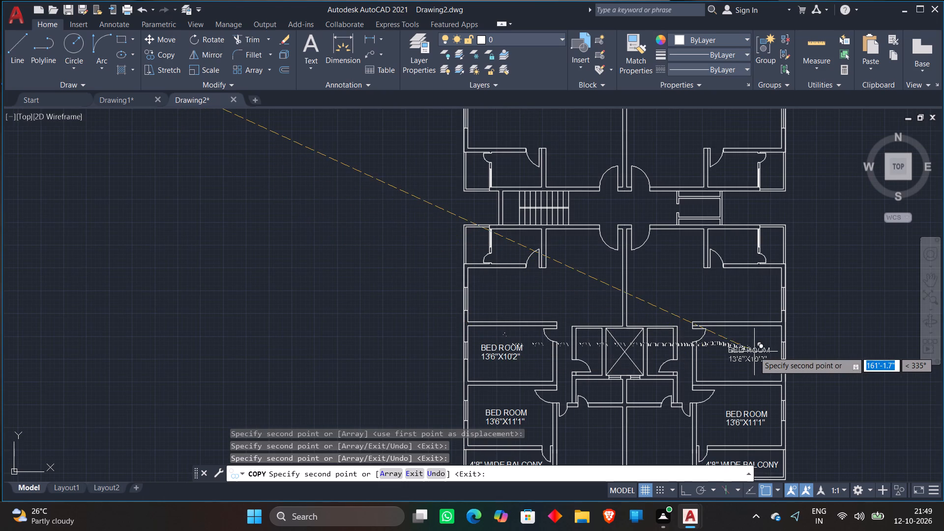
left_click(754, 350)
key("Escape")
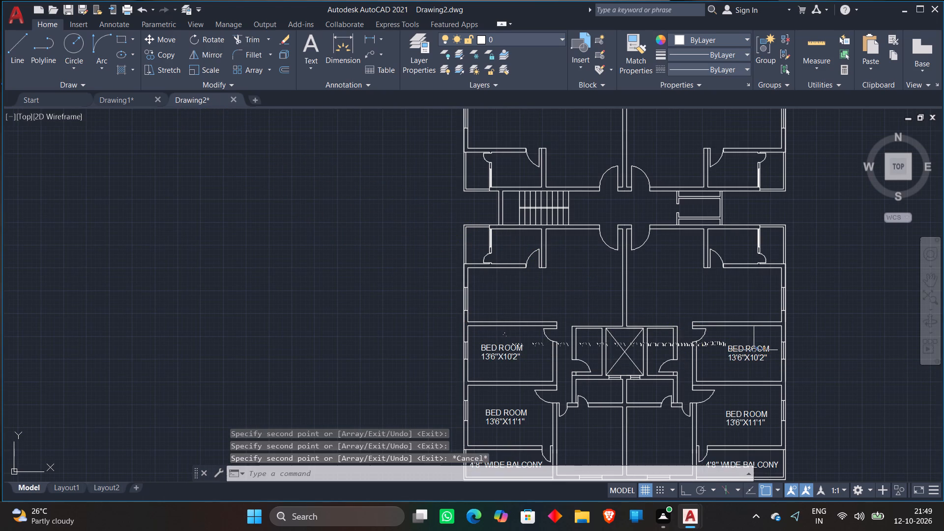
Move the listed BED ROOM 13'6"X10'2" label pair into the upper-left unit's inner bedroom, beside the 4'8" wide balcony.
scroll(341, 285, "down", 1)
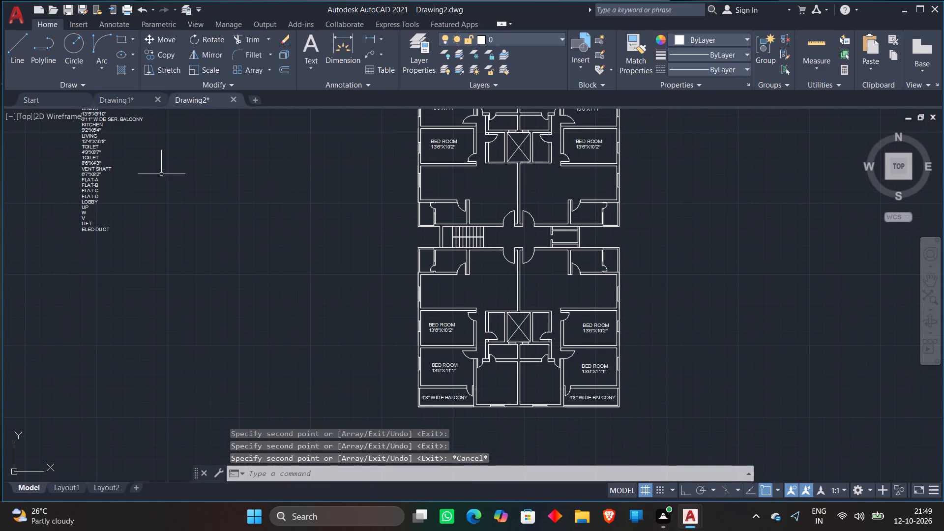
middle_click_drag(161, 175, 170, 261)
left_click(97, 182)
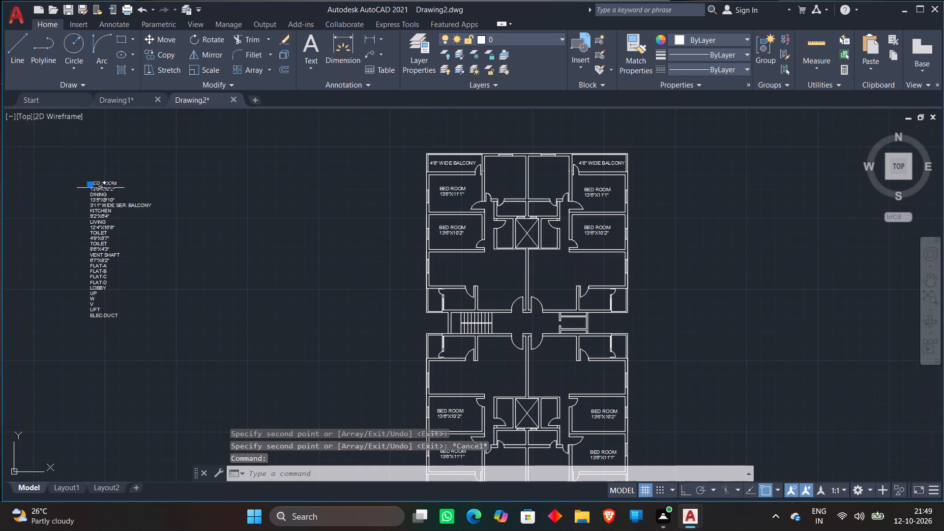
left_click(100, 188)
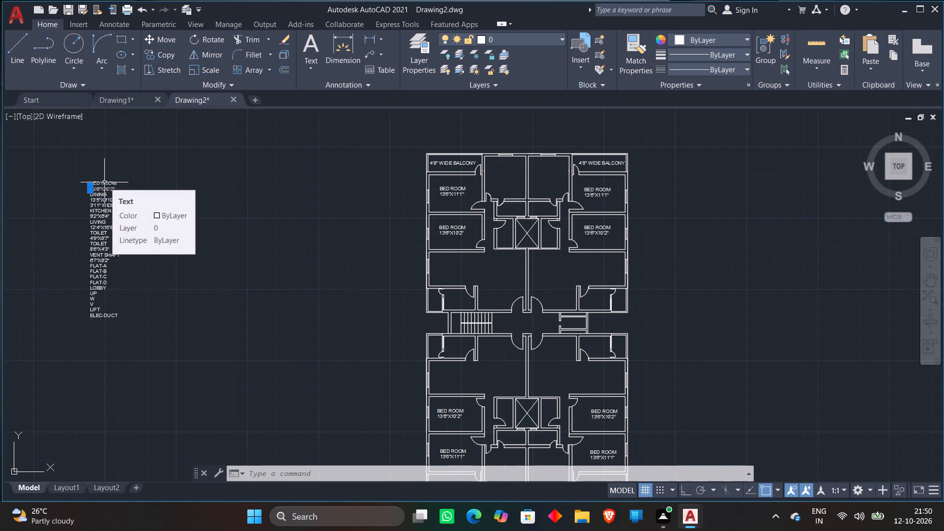
type("M")
key("space")
left_click(104, 182)
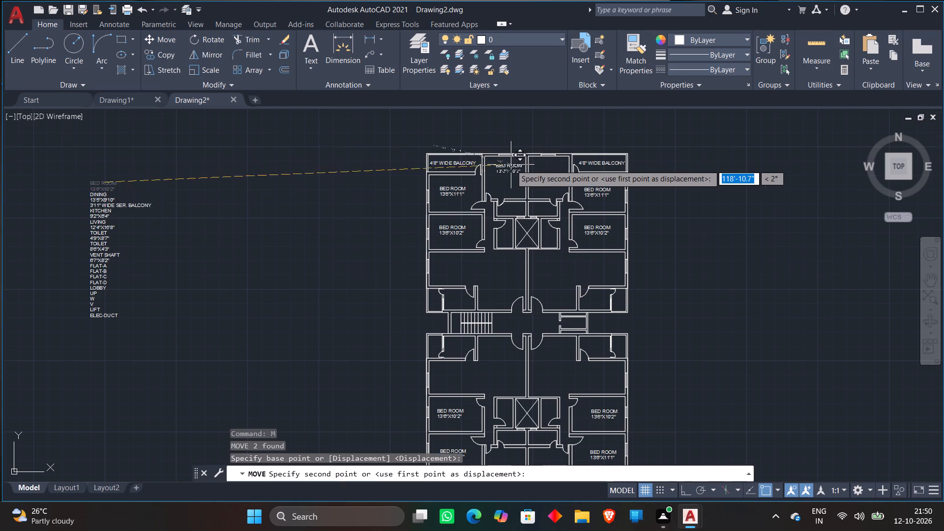
scroll(511, 165, "up", 3)
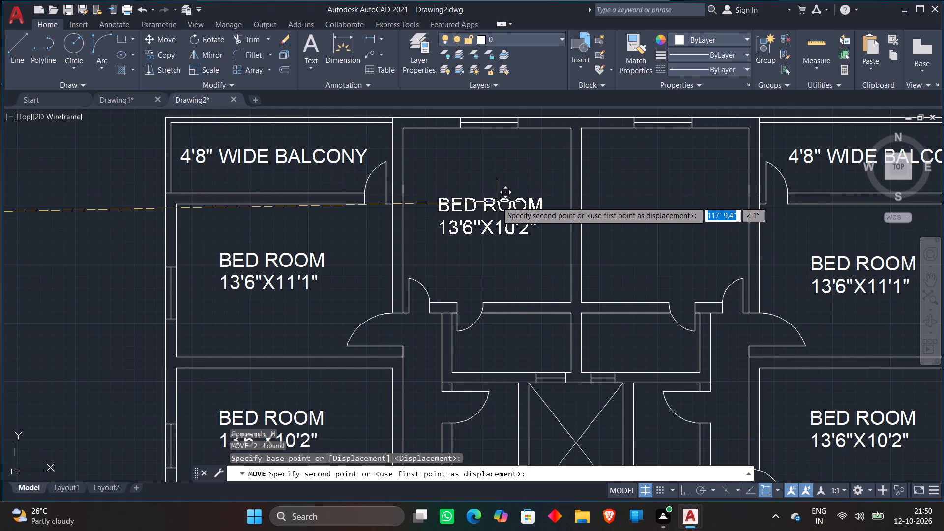
left_click(497, 202)
key("Escape")
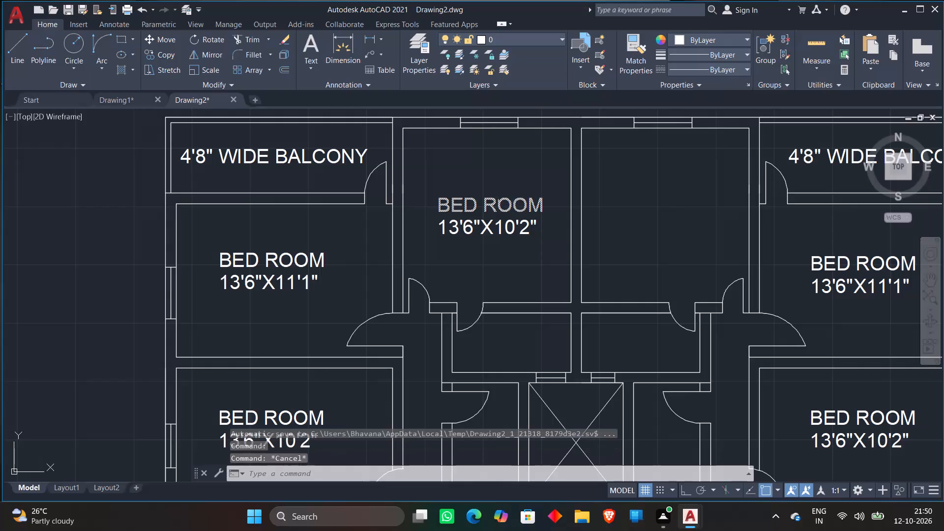
Change the size text under BED ROOM in the upper-left unit's inner bedroom to 12'X12'6".
scroll(489, 199, "down", 2)
scroll(243, 207, "down", 2)
scroll(96, 215, "up", 3)
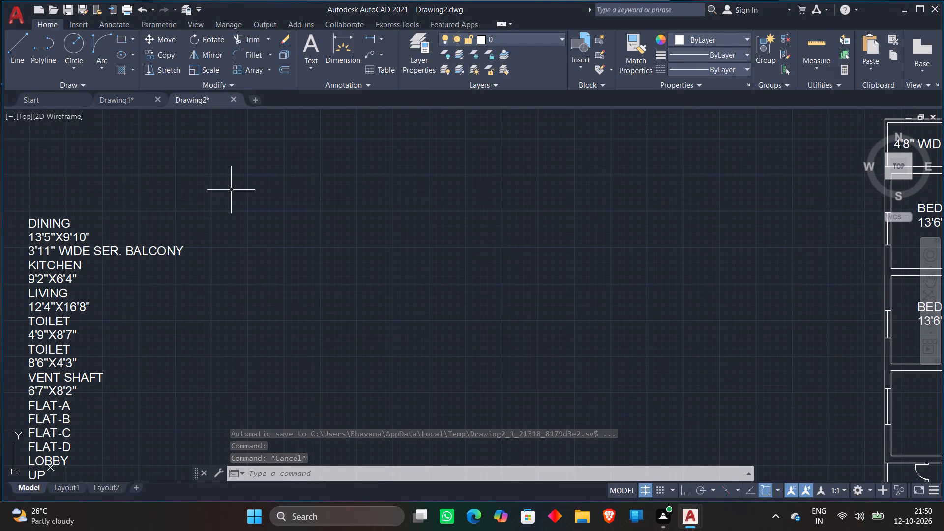
scroll(231, 190, "down", 1)
middle_click_drag(522, 206, 342, 238)
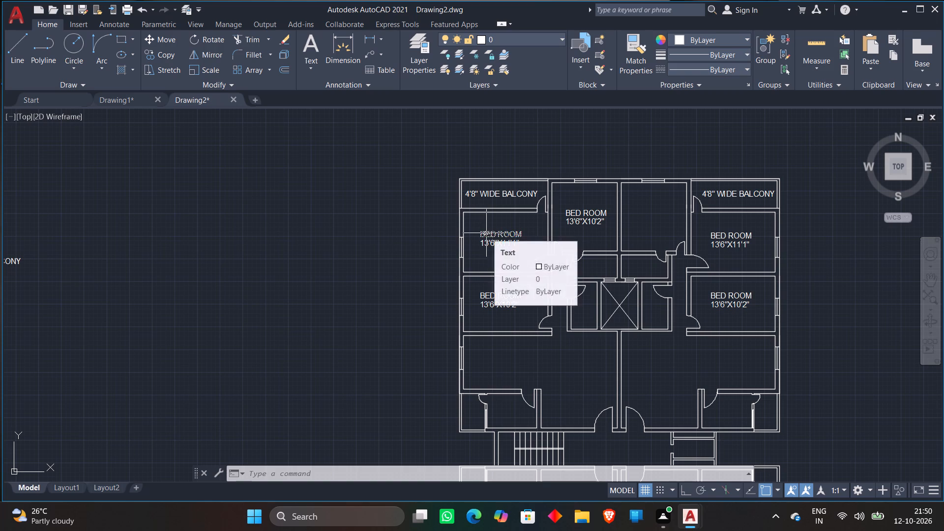
scroll(486, 233, "up", 2)
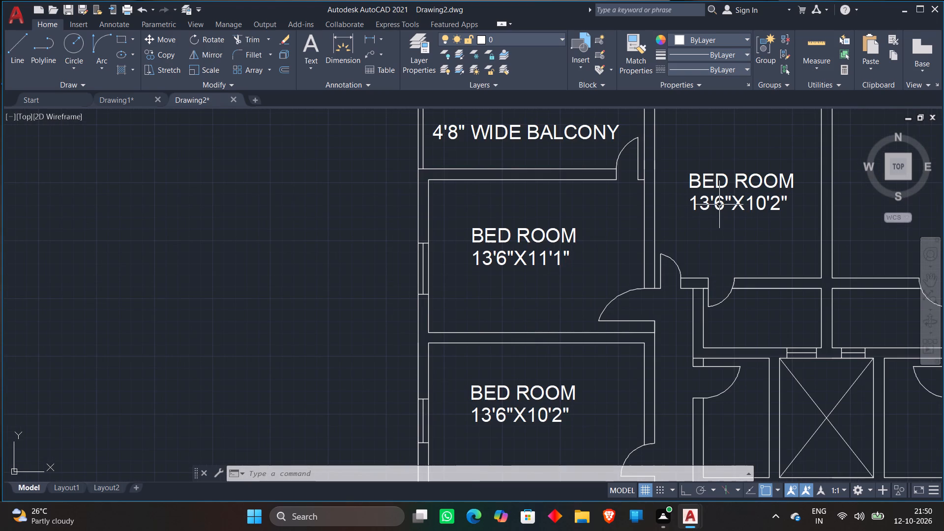
double_click(719, 205)
key("BackSpace")
type("12'")
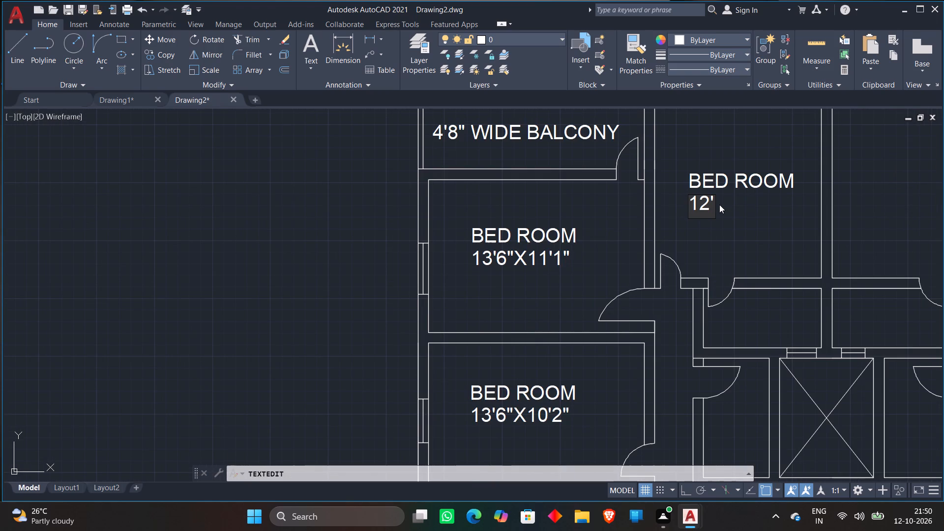
type("X12'6\"")
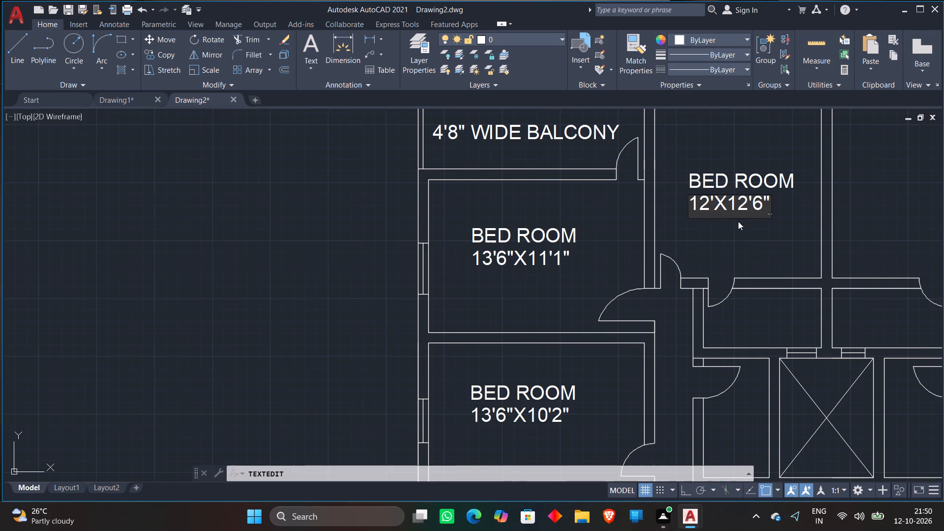
left_click(738, 233)
key("Escape")
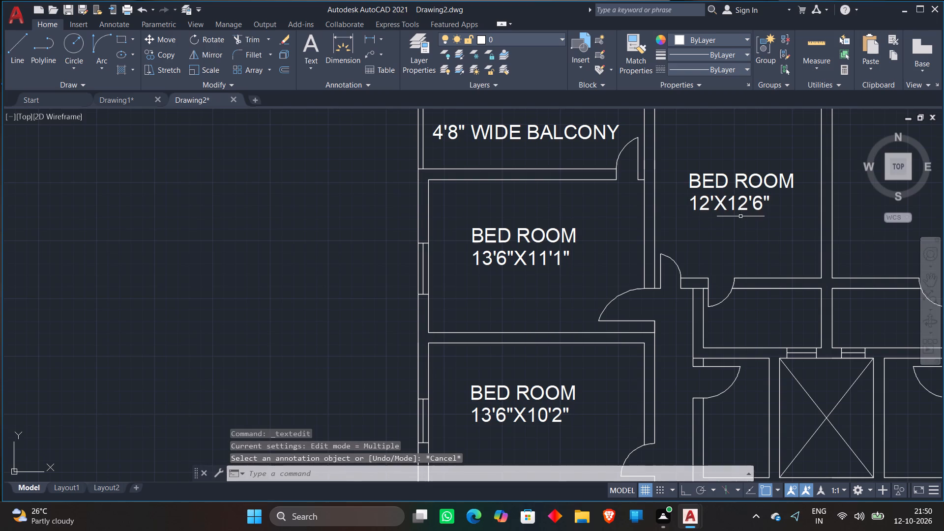
Move the 12'X12'6" size text slightly to the right so it sits centred under its BED ROOM label.
left_click(737, 206)
type("M")
key("space")
left_click(737, 206)
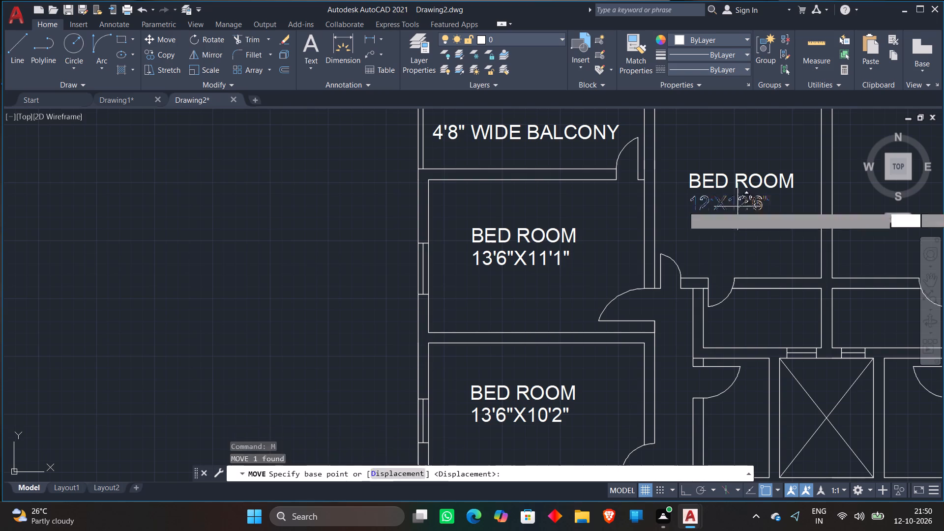
left_click(752, 206)
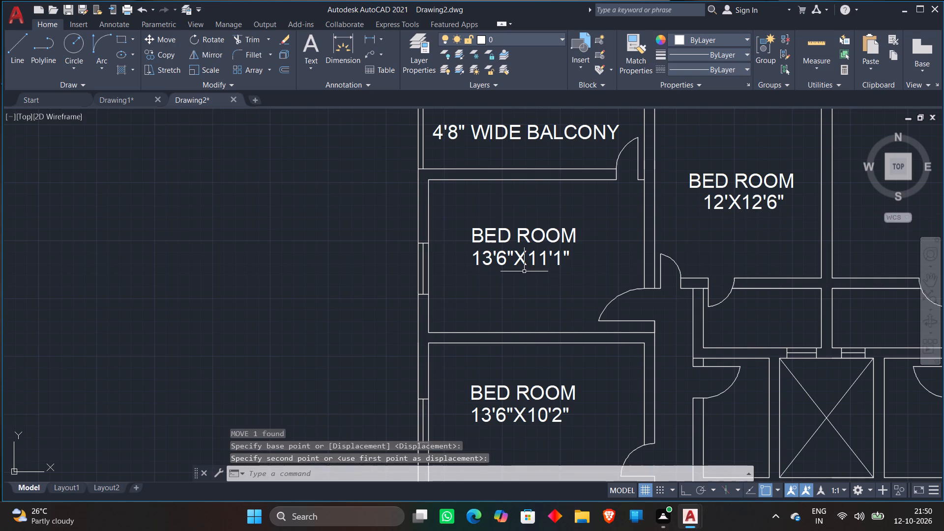
Copy the BED ROOM 12'X12'6" label pair into the upper-right unit's inner bedroom.
scroll(536, 269, "down", 2)
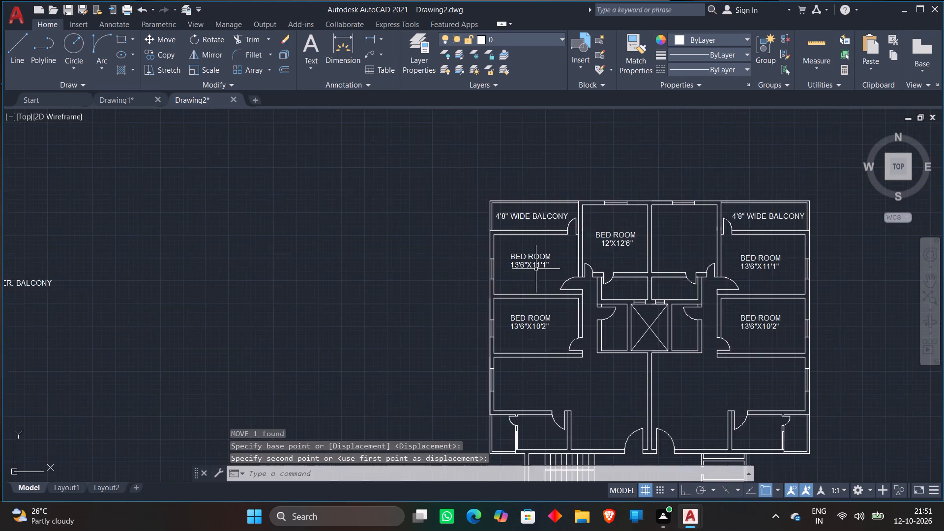
scroll(536, 269, "down", 2)
scroll(577, 253, "up", 2)
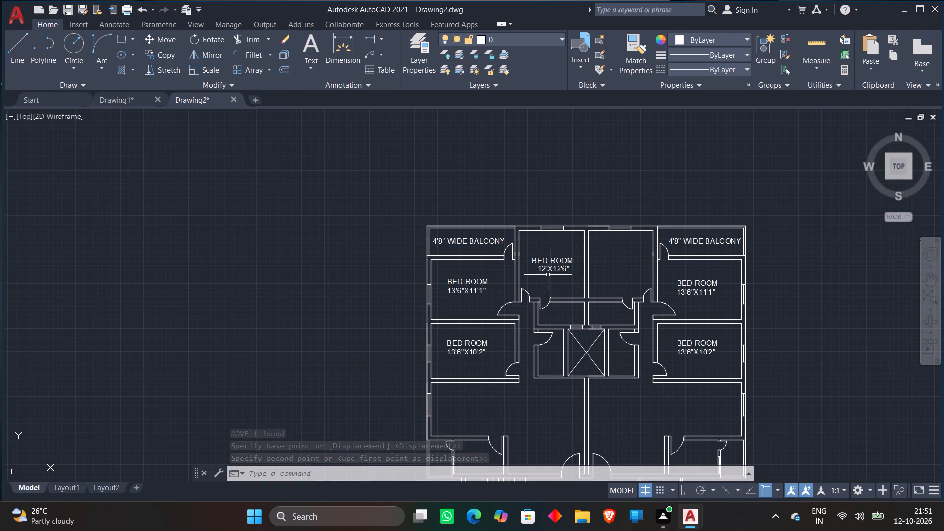
left_click(559, 261)
left_click(554, 267)
right_click(554, 267)
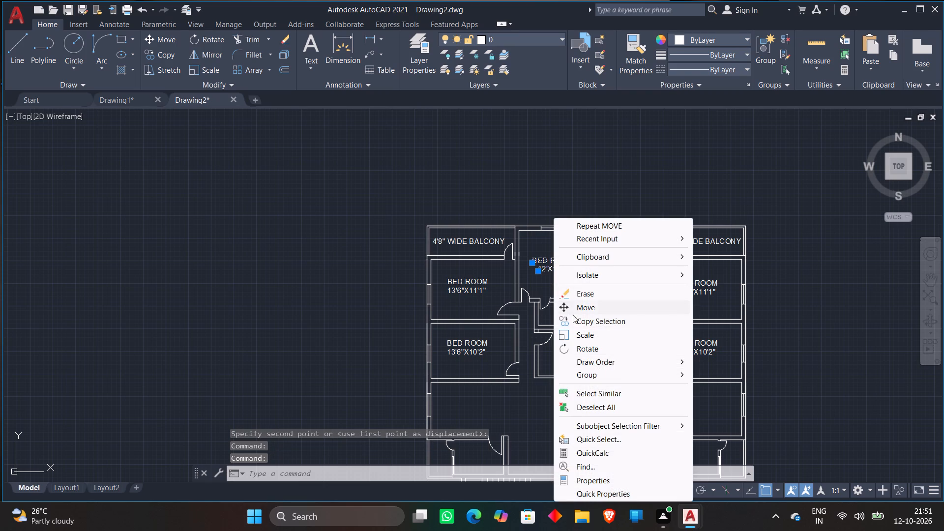
left_click(576, 319)
left_click(549, 264)
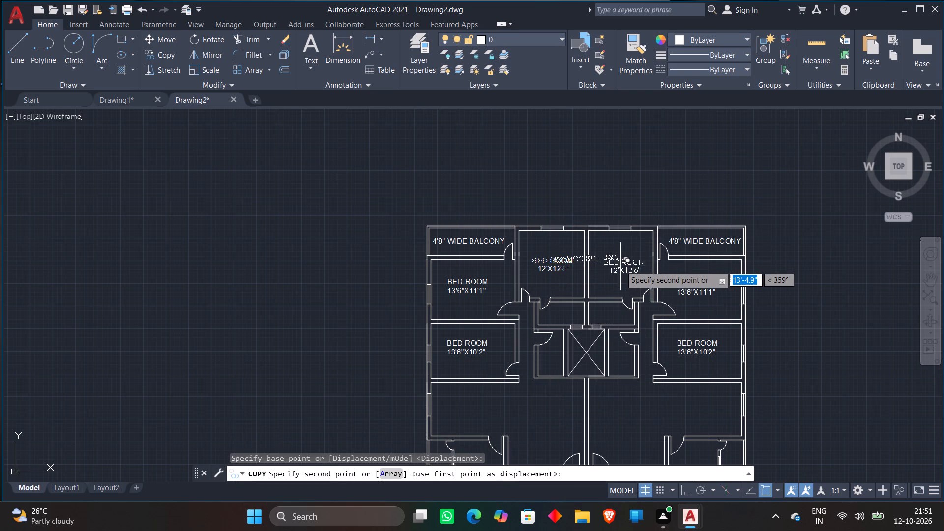
left_click(619, 263)
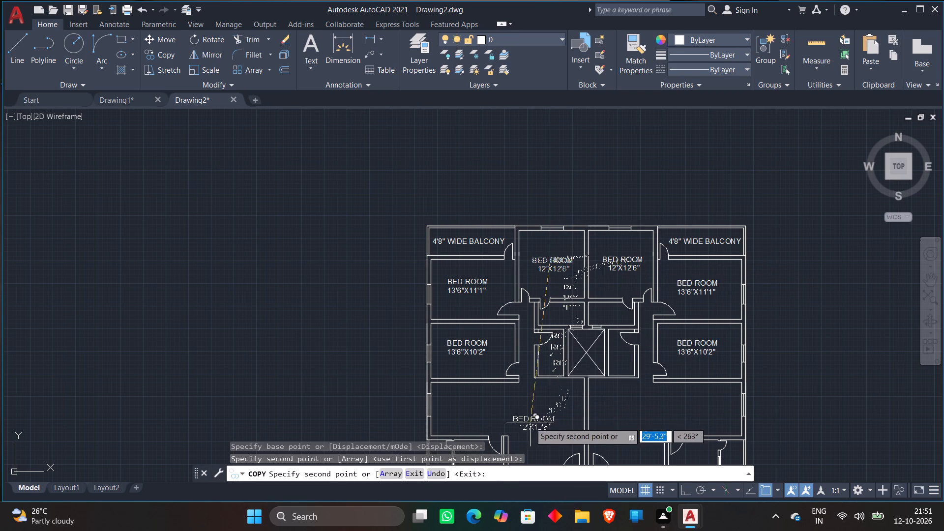
Place further copies of the BED ROOM 12'X12'6" label in the two inner bedrooms of the lower units.
middle_click_drag(537, 419, 556, 274)
middle_click_drag(560, 409, 571, 285)
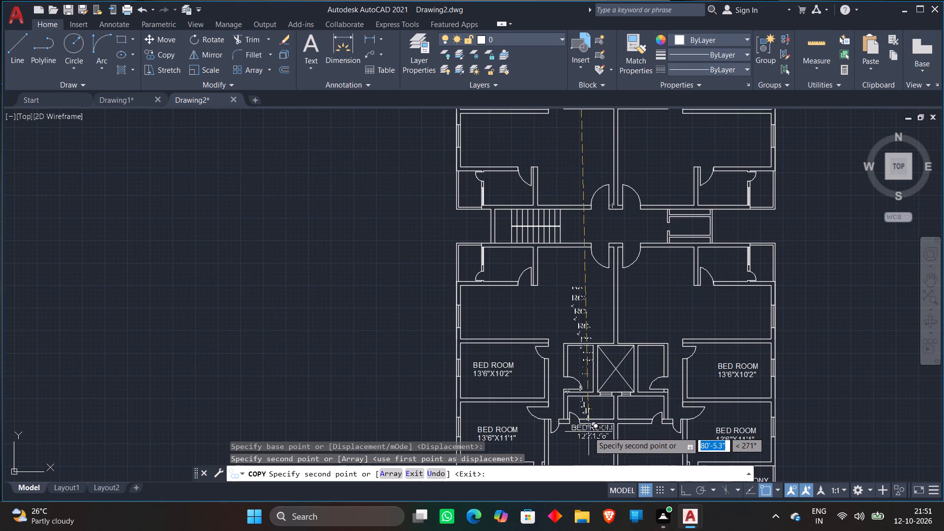
middle_click_drag(589, 432, 595, 300)
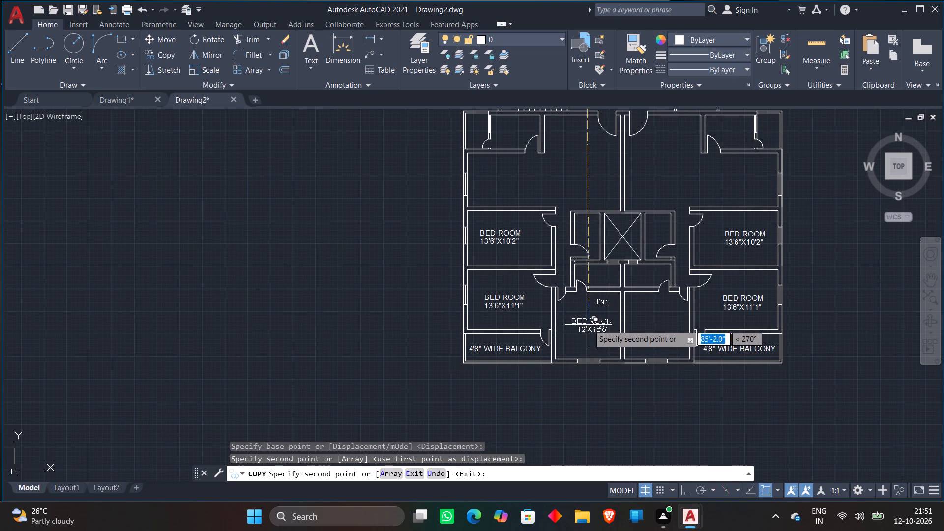
left_click(586, 324)
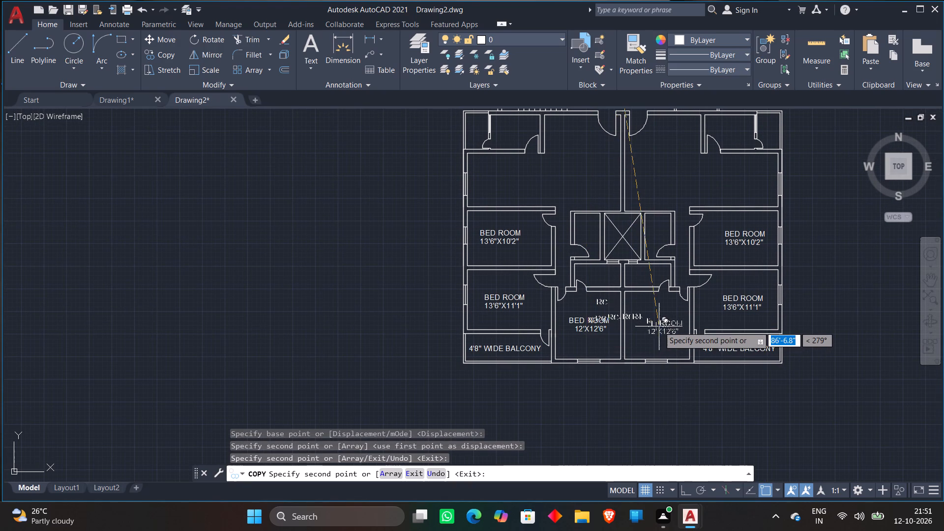
left_click(658, 325)
key("Escape")
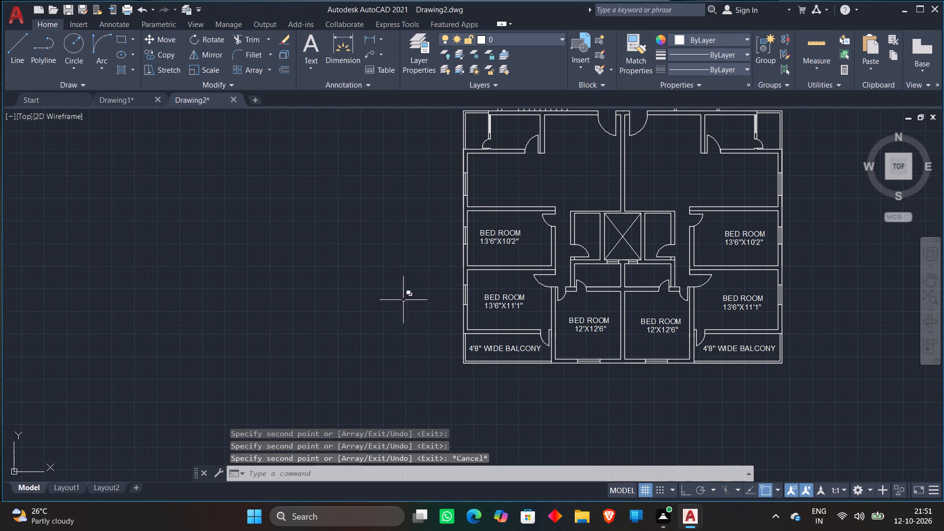
Copy the DINING 13'5"X9'10" label pair from the text list into the upper units' dining spaces below the 13'6"X10'2" bedrooms.
scroll(400, 293, "down", 2)
scroll(241, 138, "up", 2)
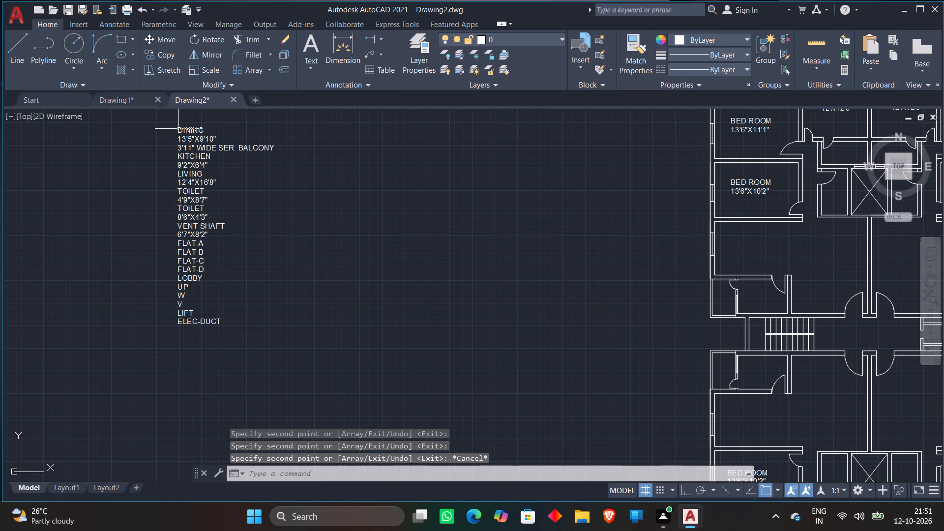
left_click(181, 129)
left_click(186, 140)
right_click(236, 138)
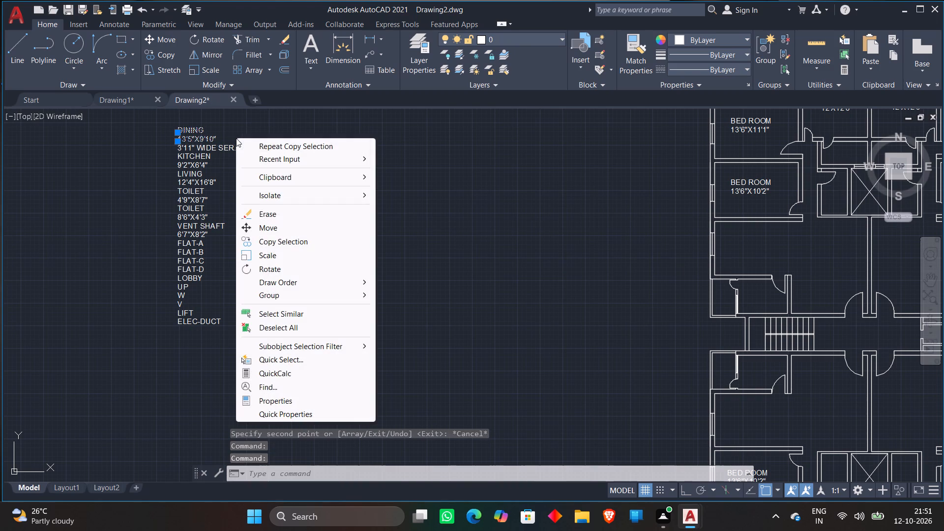
left_click(275, 243)
left_click(194, 134)
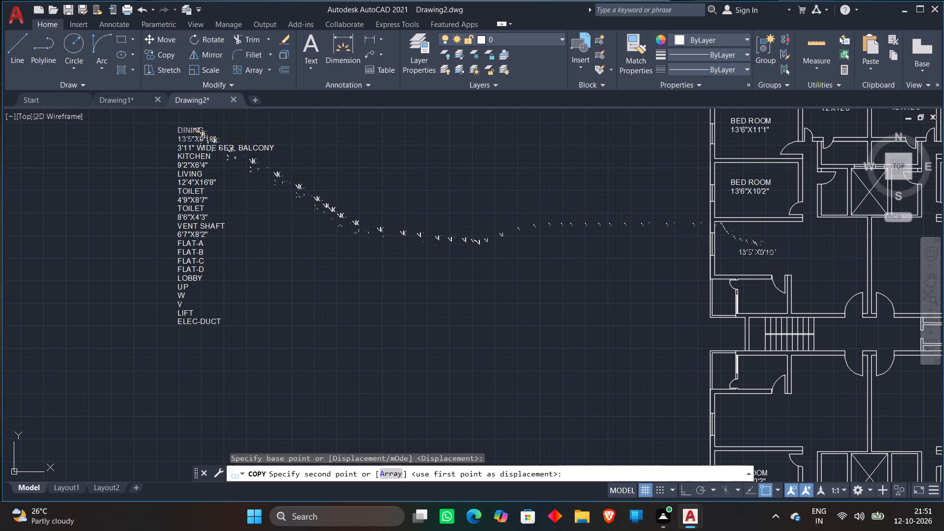
left_click(754, 248)
scroll(555, 272, "down", 1)
middle_click_drag(548, 272, 422, 280)
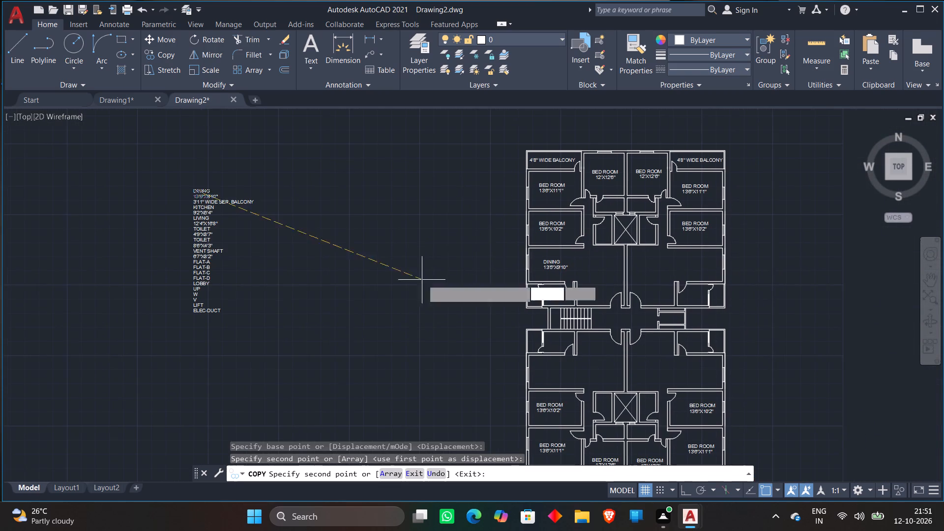
scroll(659, 259, "up", 2)
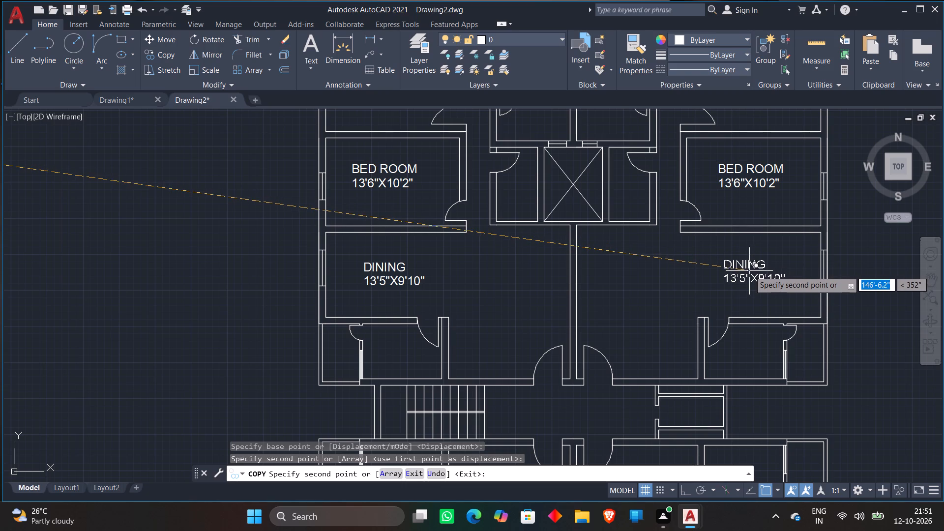
left_click(749, 271)
Place further copies of the DINING 13'5"X9'10" label in the lower units' dining spaces above the 13'6"X10'2" bedrooms.
scroll(655, 286, "down", 2)
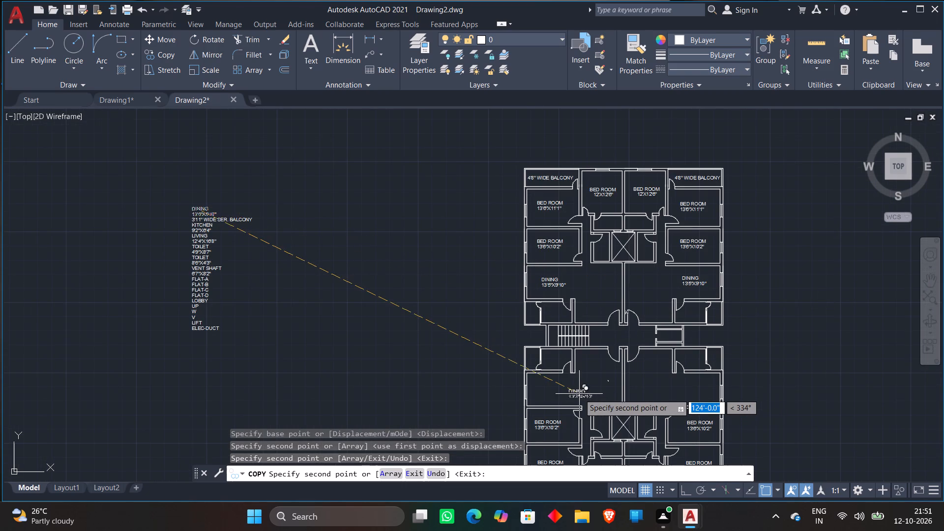
scroll(579, 394, "up", 2)
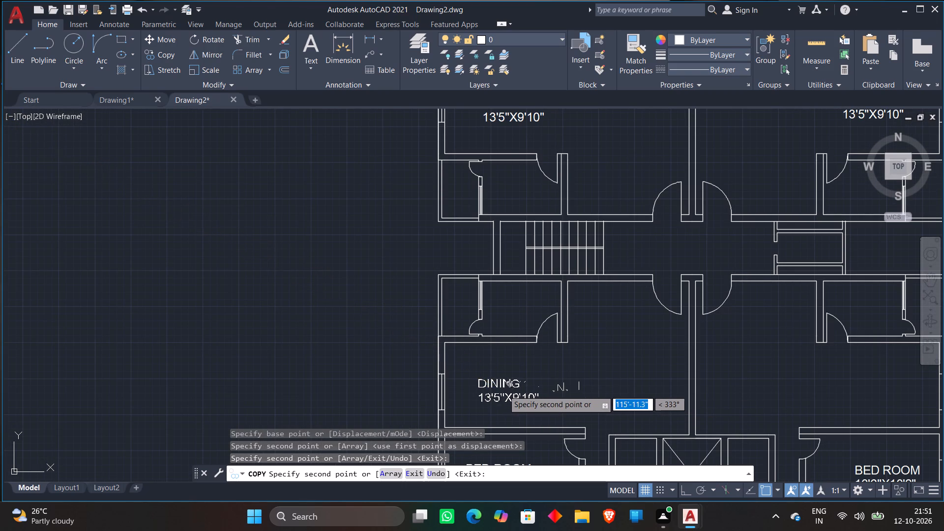
left_click(509, 389)
scroll(627, 368, "down", 2)
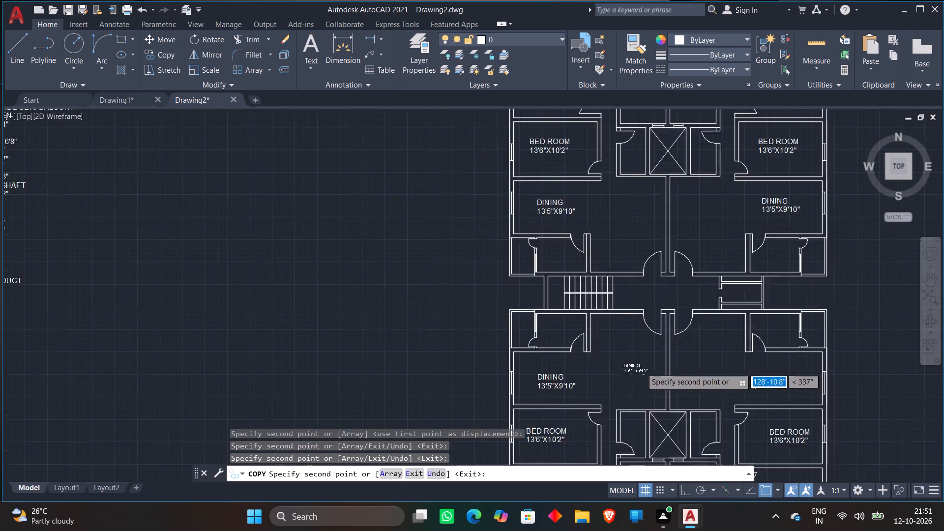
scroll(714, 372, "up", 2)
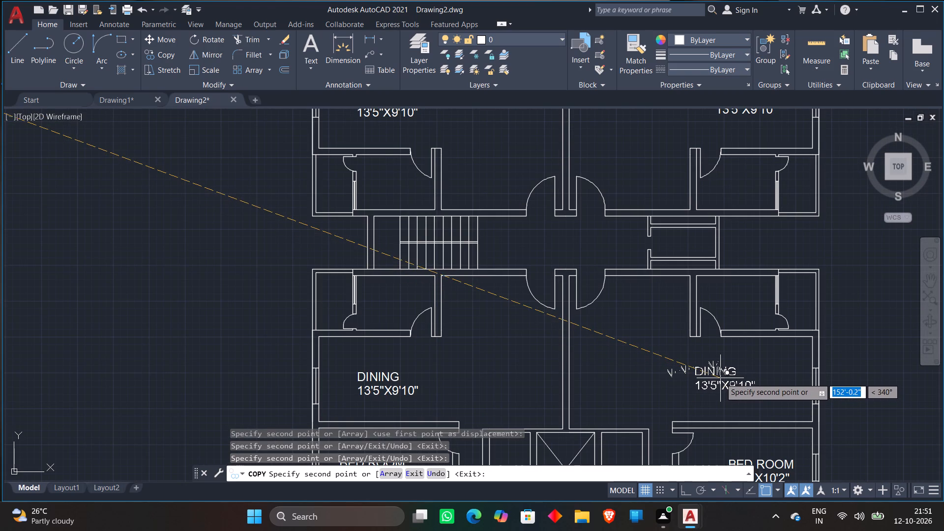
left_click(720, 378)
key("Escape")
Rotate the listed 3'11" WIDE SER. BALCONY text to vertical, reading upward.
scroll(432, 324, "down", 1)
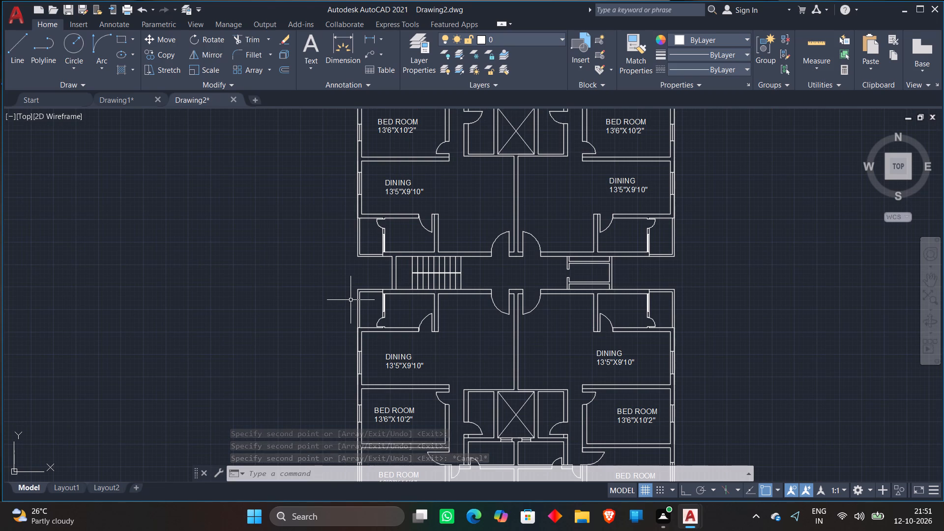
scroll(347, 298, "down", 1)
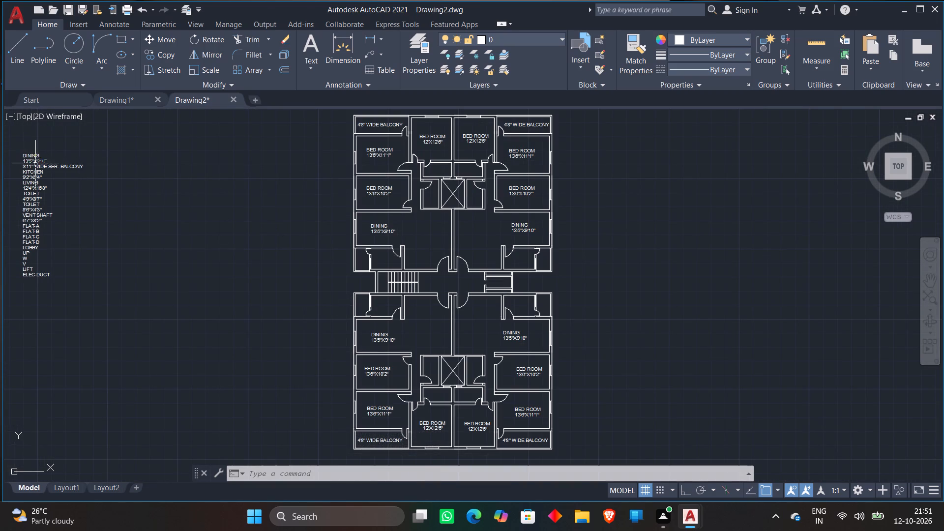
scroll(38, 165, "up", 1)
left_click(50, 169)
right_click(183, 207)
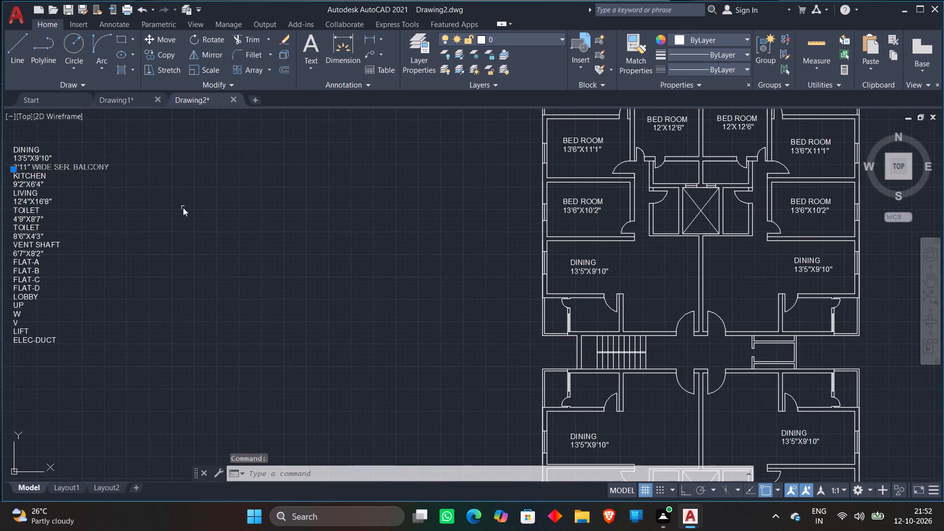
left_click(207, 330)
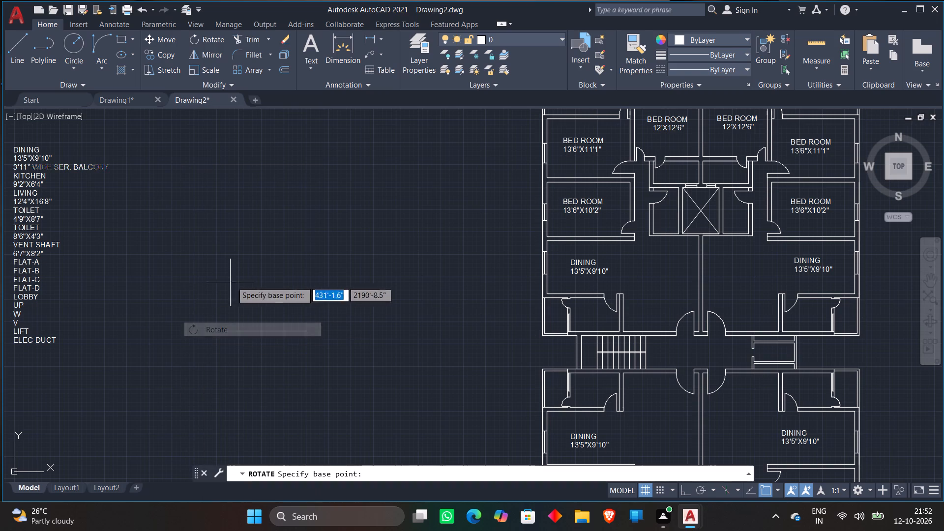
left_click(235, 281)
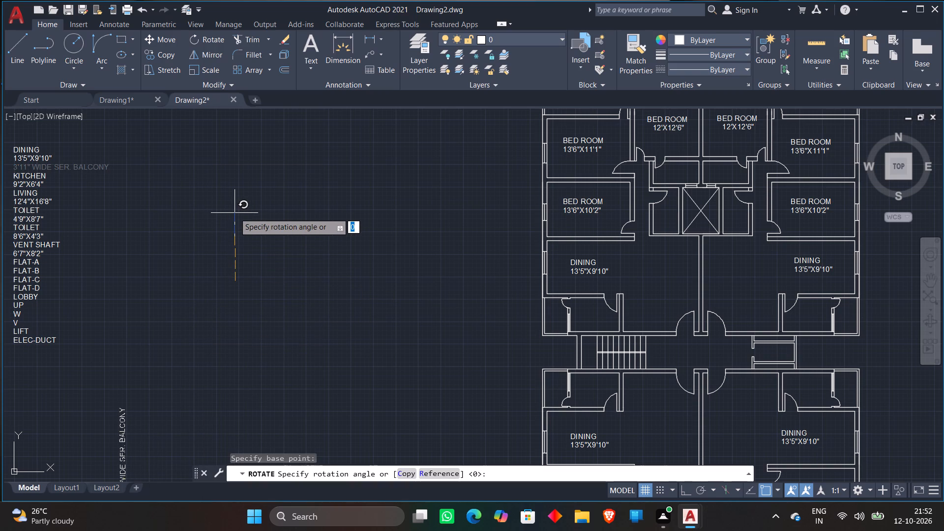
key("F8")
left_click(235, 213)
scroll(104, 376, "down", 2)
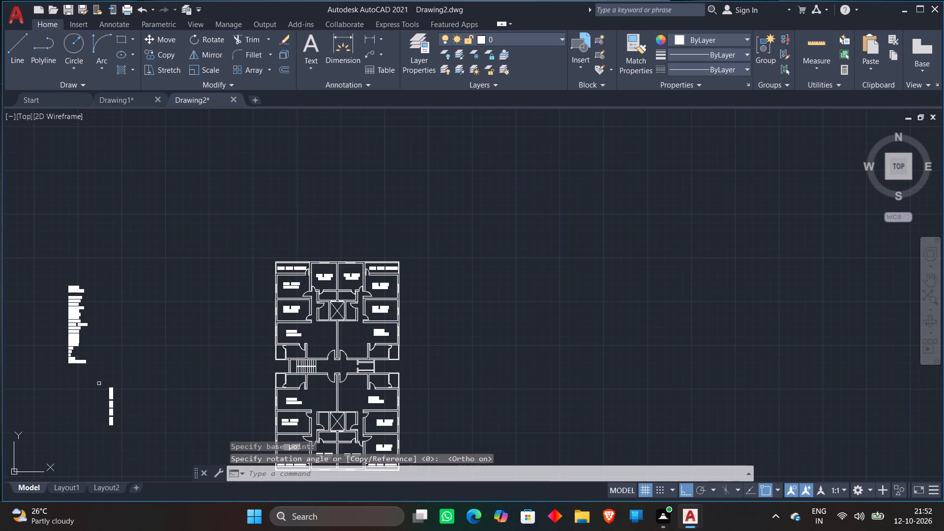
Move the vertical 3'11" WIDE SER. BALCONY text onto the upper-left unit's narrow service balcony below the dining space.
left_click(110, 404)
type("M")
key("space")
left_click(110, 404)
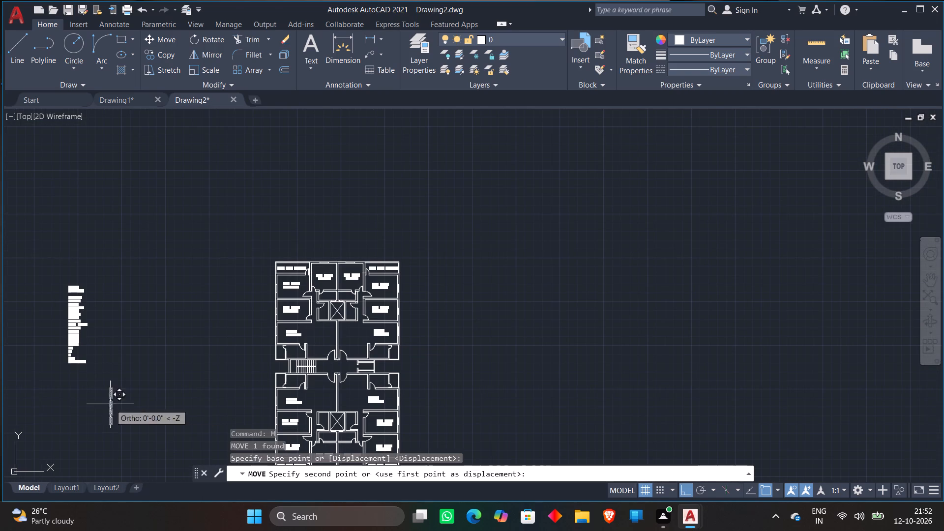
scroll(262, 394, "up", 2)
key("F8")
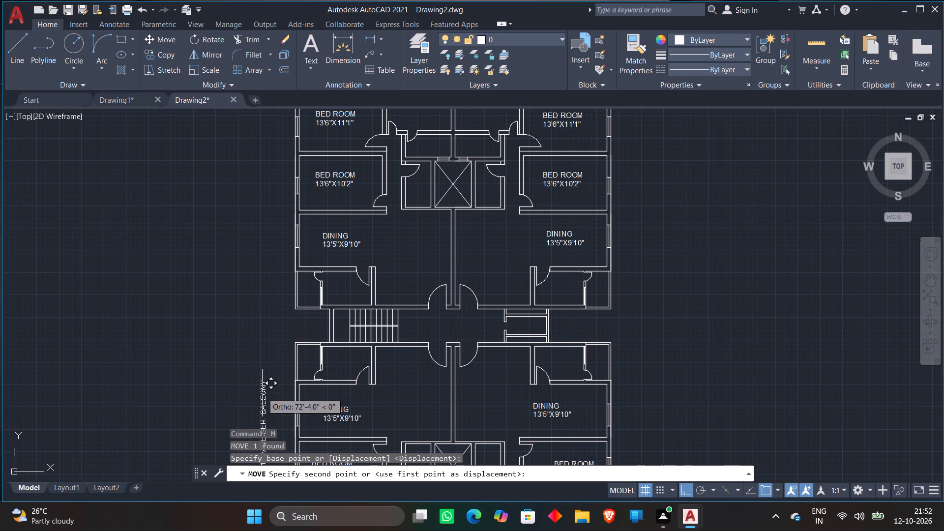
scroll(286, 305, "up", 3)
left_click(363, 291)
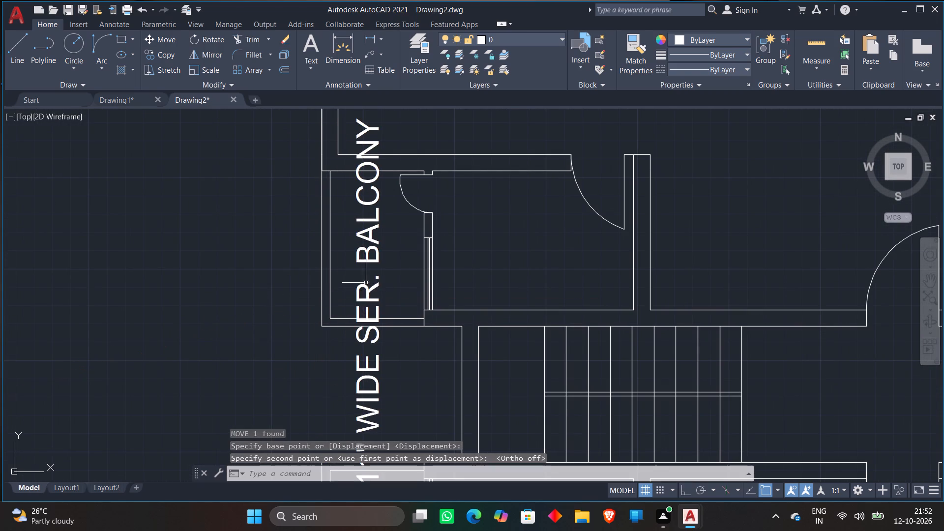
Scale down the upper-left unit's vertical 3'11" WIDE SER. BALCONY text to suit the narrow service balcony.
left_click(371, 260)
right_click(371, 260)
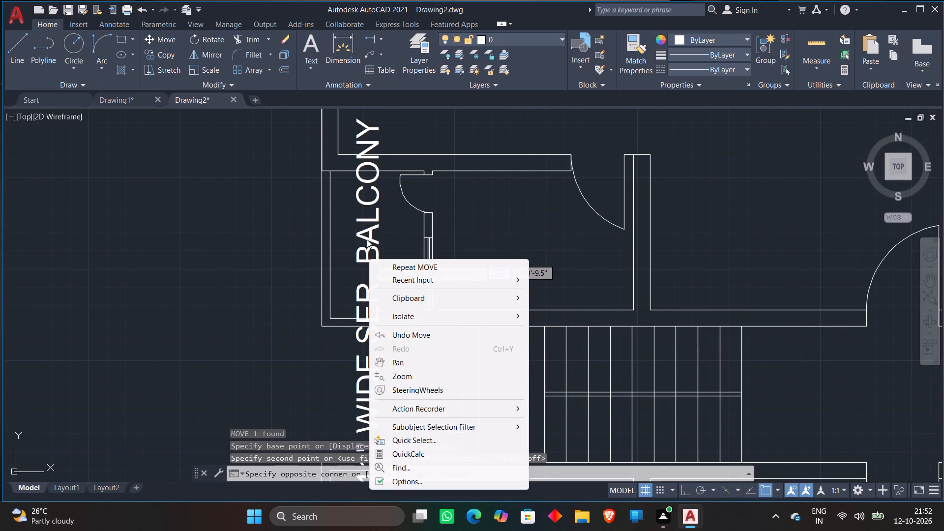
key("Escape")
left_click(367, 239)
key("Escape")
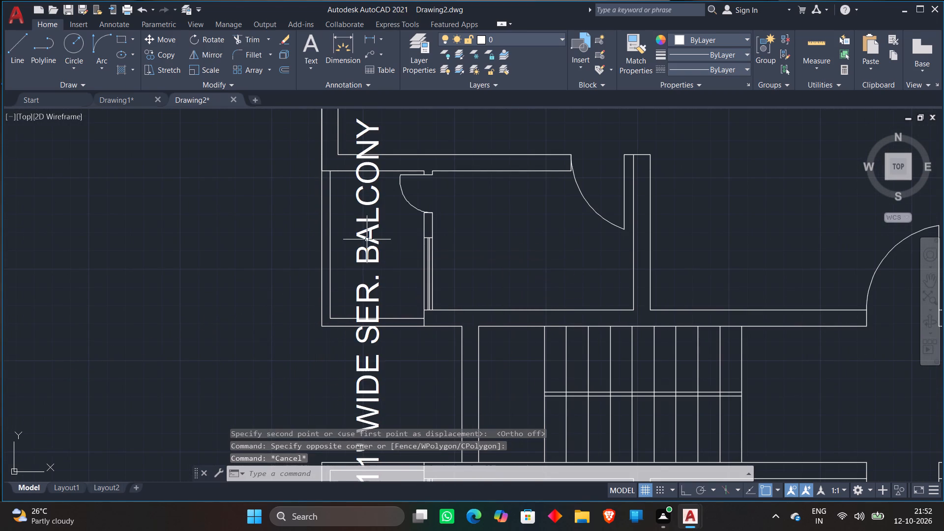
left_click(367, 239)
right_click(367, 239)
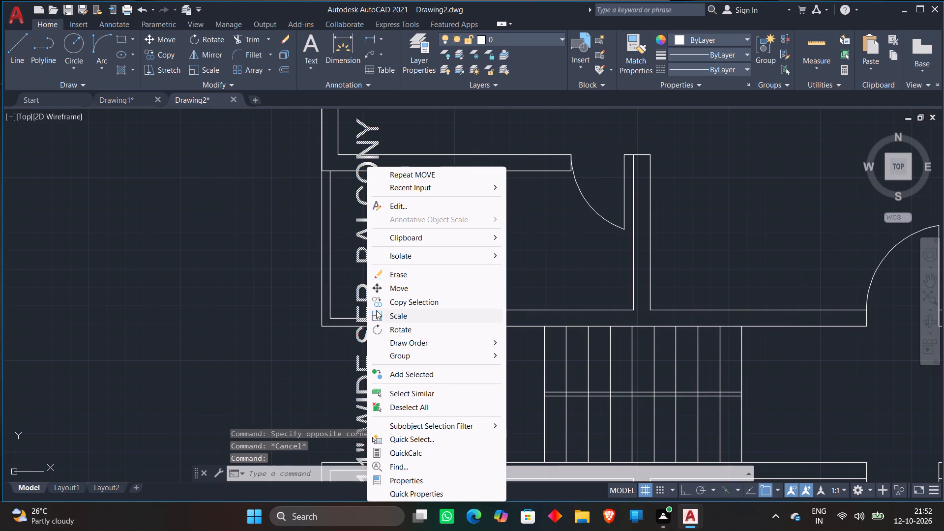
left_click(376, 311)
left_click(375, 283)
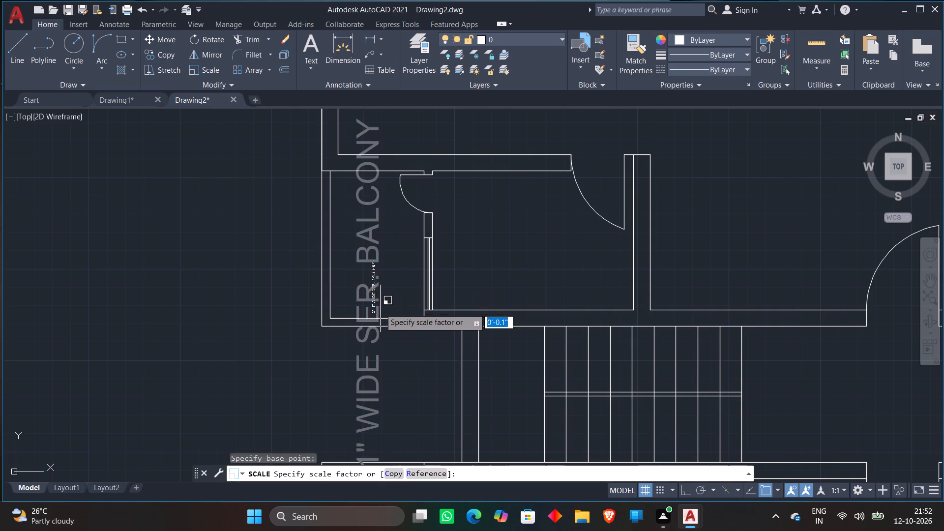
left_click(381, 347)
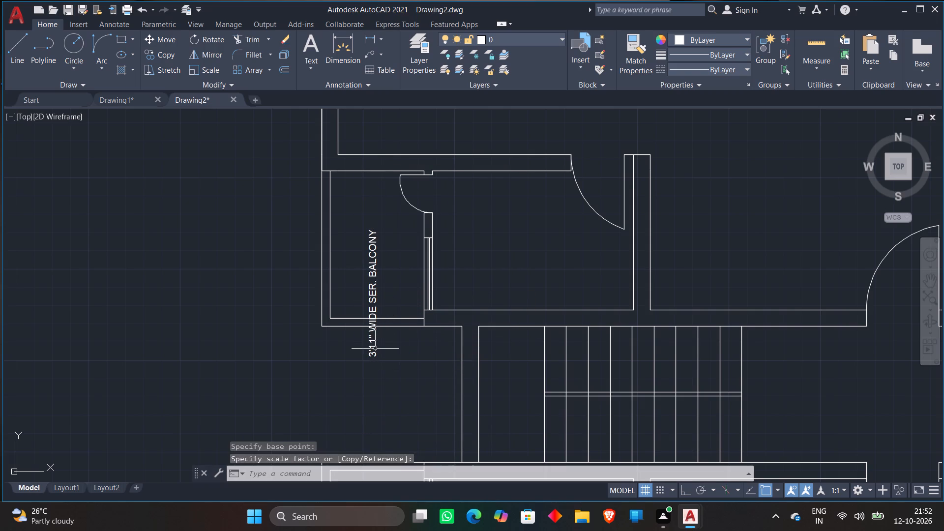
Move the reduced 3'11" WIDE SER. BALCONY text up so it sits inside the upper-left service balcony outline.
left_click(375, 349)
left_click(363, 358)
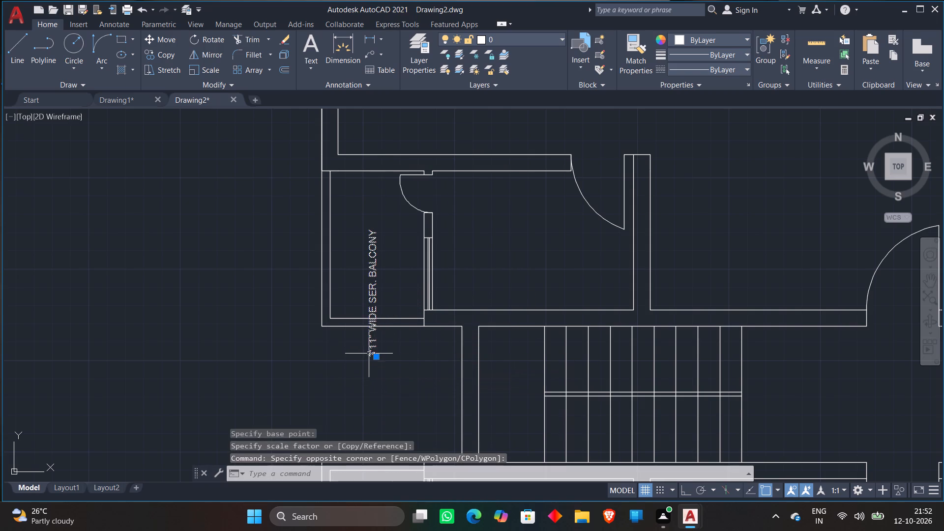
type("M")
key("space")
left_click(369, 347)
left_click(369, 298)
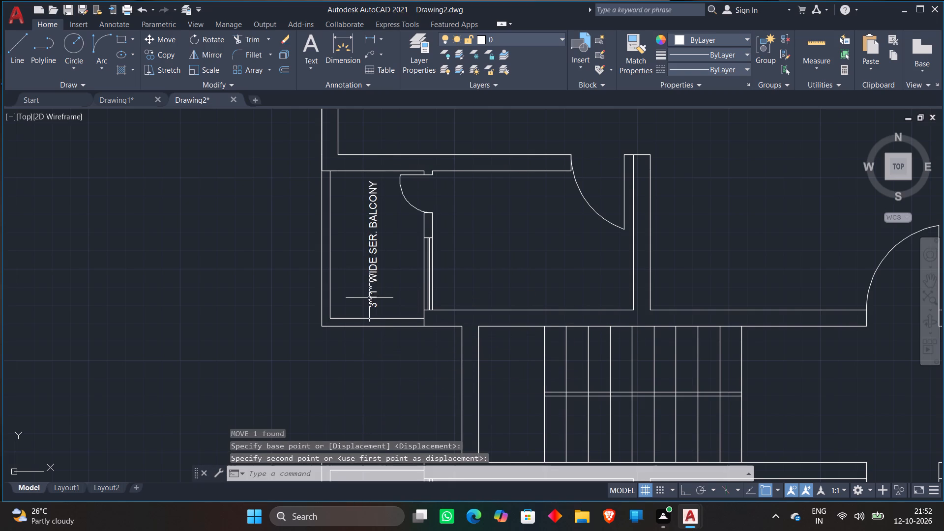
Copy the vertical 3'11" WIDE SER. BALCONY text into the lower-left unit's service balcony.
left_click(373, 292)
right_click(373, 292)
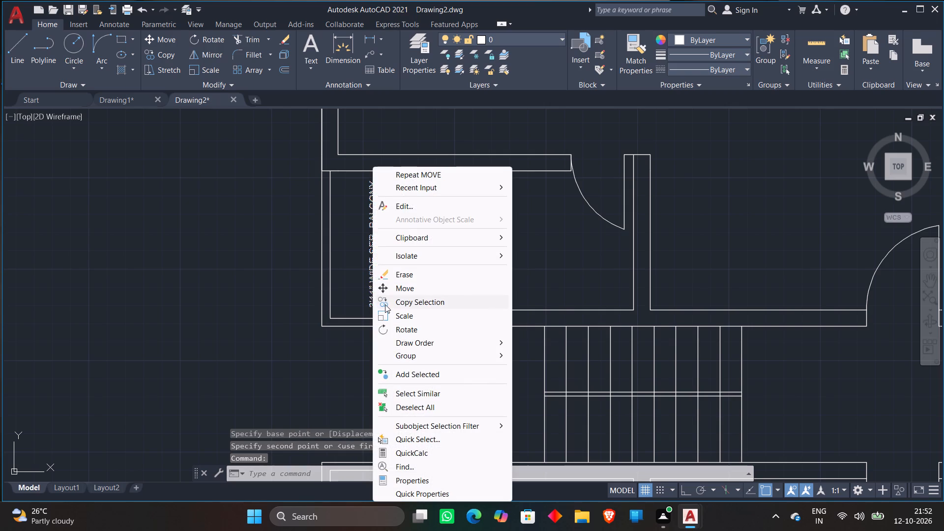
left_click(384, 299)
left_click(361, 285)
scroll(336, 412, "down", 2)
middle_click_drag(337, 412, 337, 412)
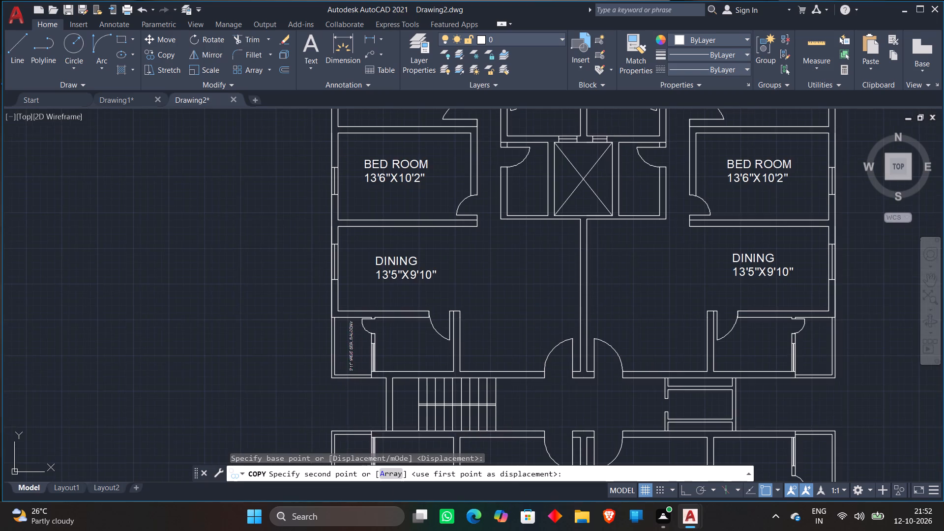
middle_click_drag(337, 412, 363, 249)
scroll(378, 310, "up", 3)
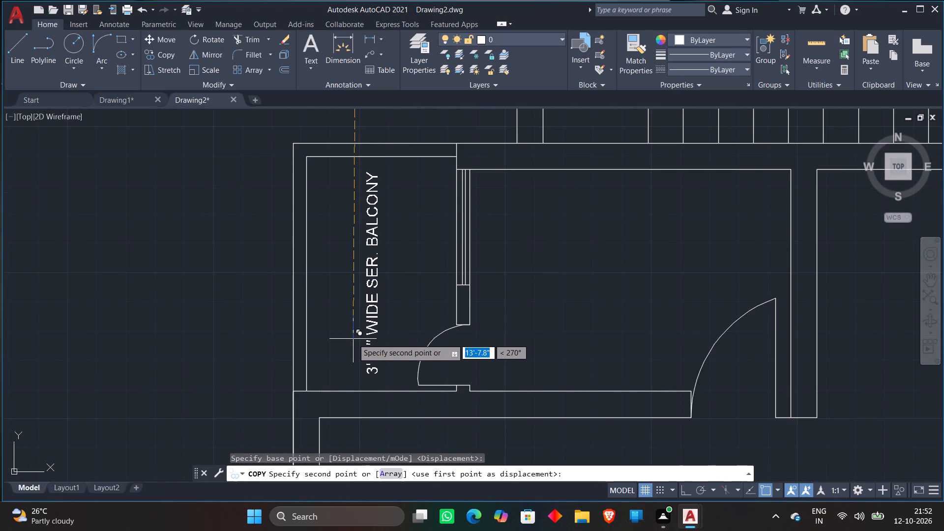
left_click(353, 339)
Place further copies of the 3'11" WIDE SER. BALCONY text in the lower-right and upper-right units' service balconies.
scroll(353, 339, "down", 3)
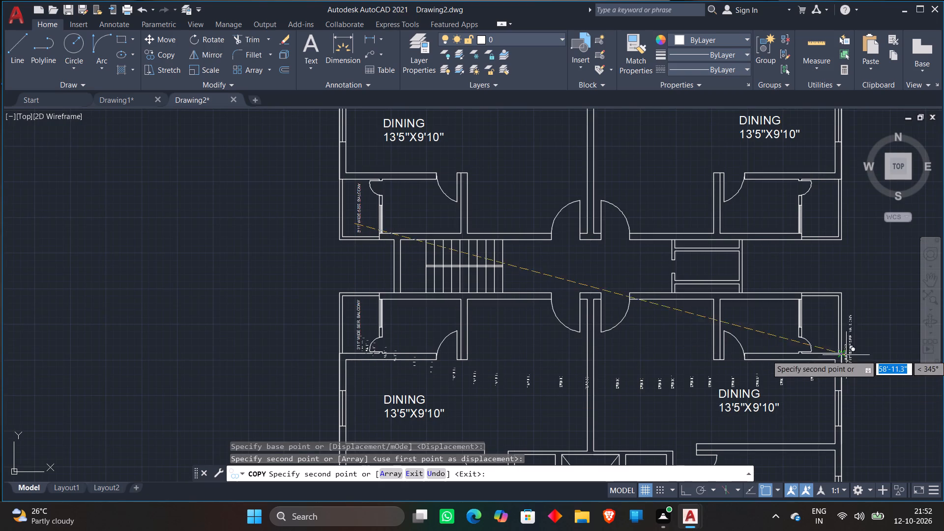
scroll(815, 335, "up", 2)
left_click(823, 351)
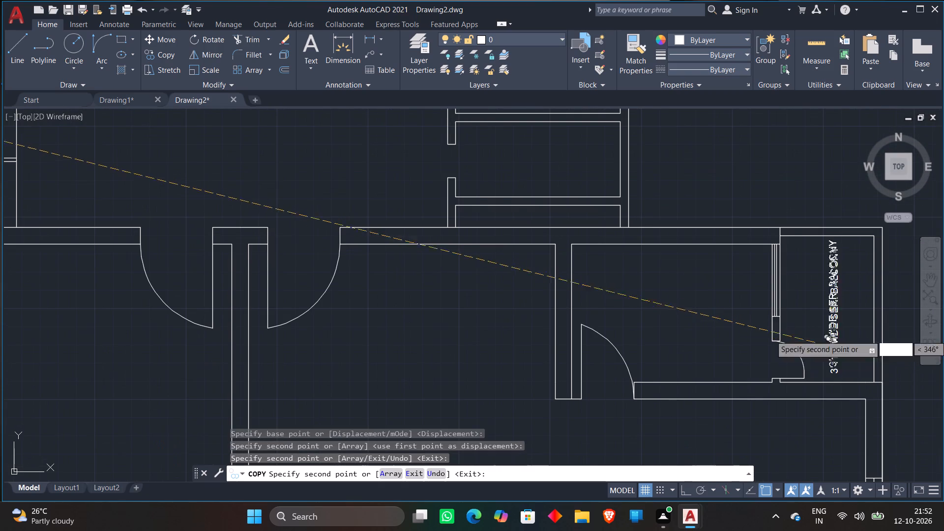
scroll(772, 247, "down", 2)
scroll(790, 159, "up", 2)
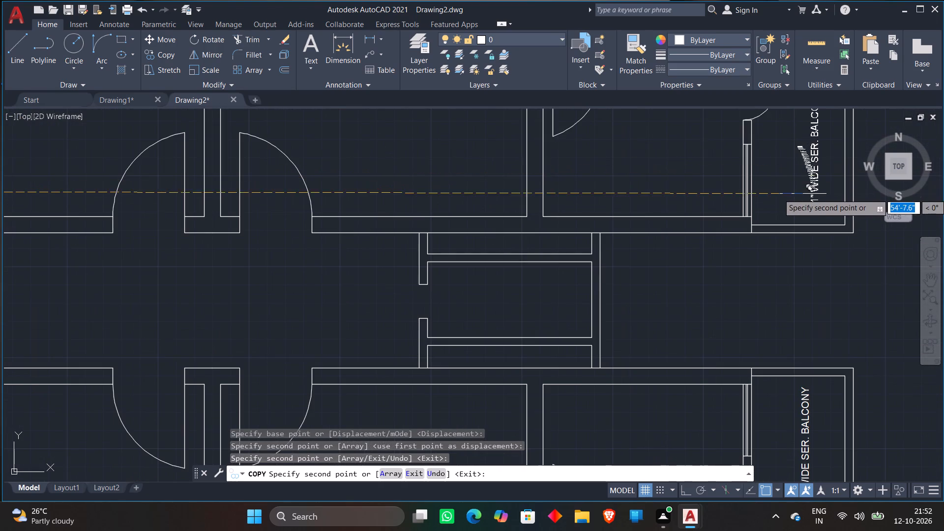
middle_click_drag(797, 206, 760, 287)
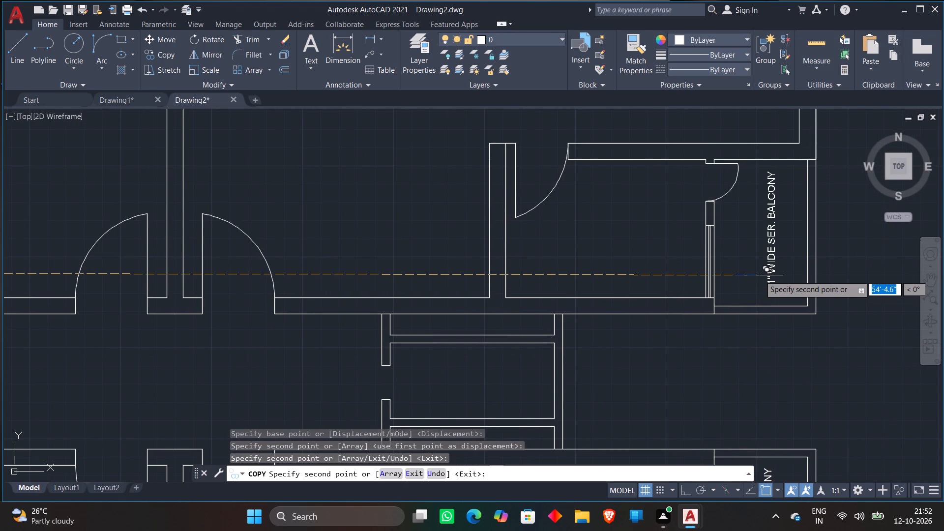
left_click(760, 275)
key("Escape")
Move the KITCHEN 9'2"X6'4" label pair from the text list into the upper-left unit's kitchen beside the service balcony.
scroll(662, 321, "down", 1)
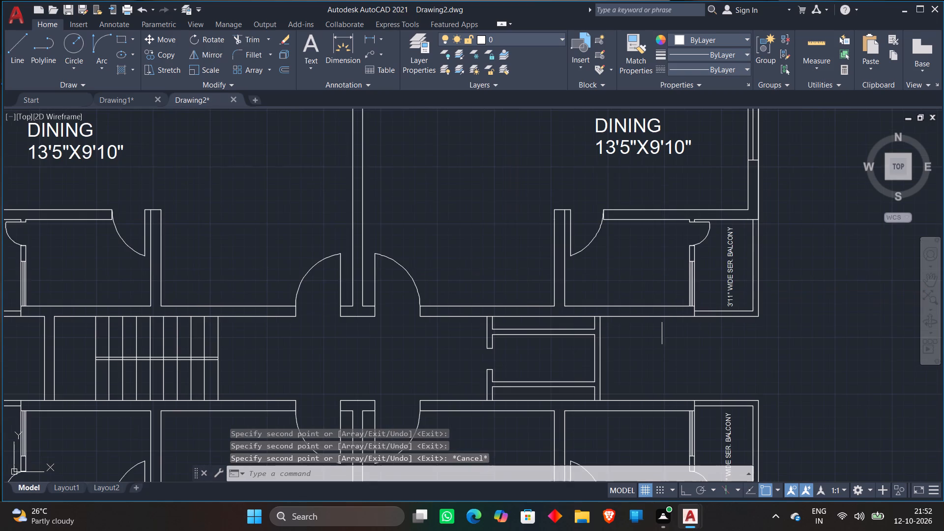
scroll(477, 369, "down", 3)
scroll(24, 214, "up", 1)
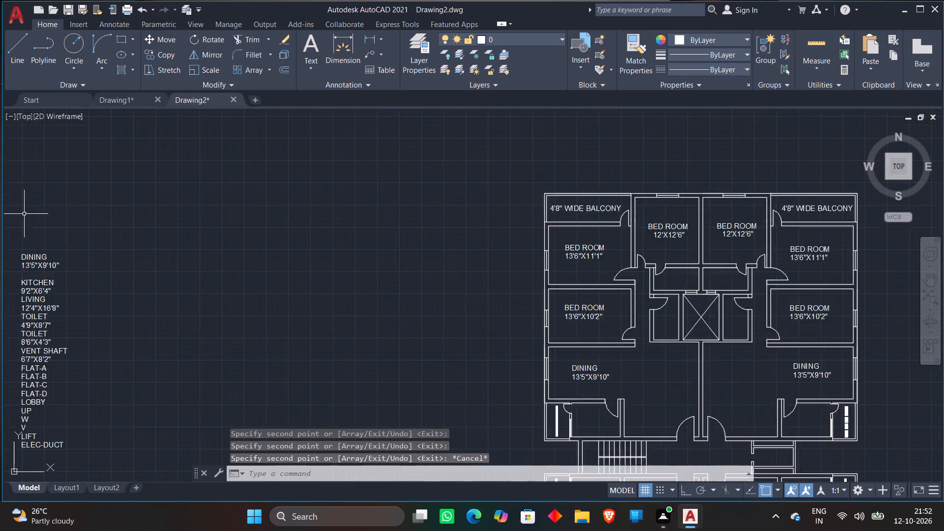
scroll(24, 214, "up", 1)
left_click(29, 281)
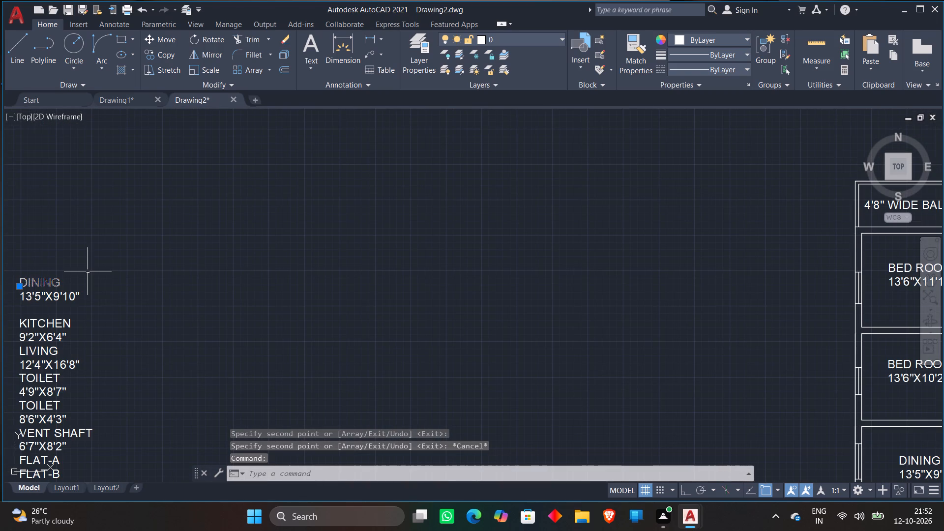
key("Escape")
left_click(67, 322)
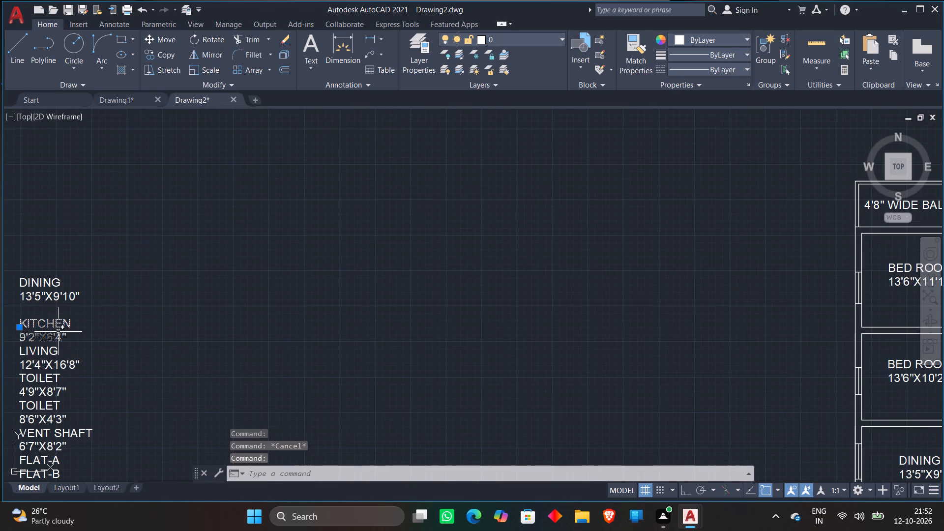
left_click(54, 338)
type("M")
key("space")
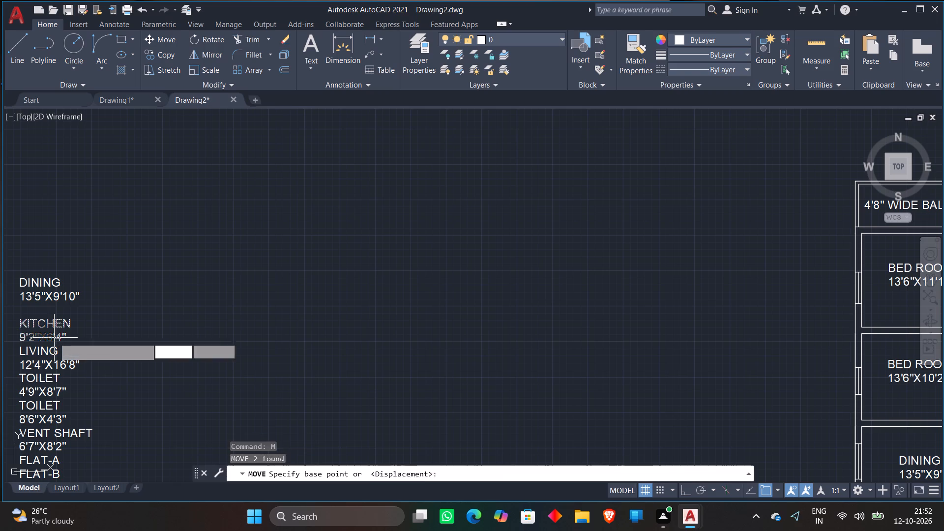
left_click(54, 338)
scroll(621, 358, "down", 2)
middle_click_drag(639, 416, 639, 416)
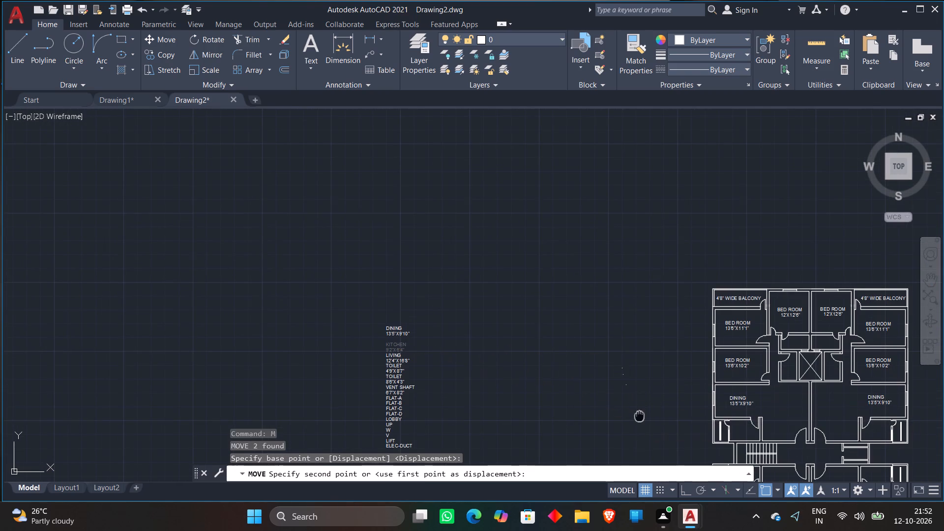
middle_click_drag(639, 416, 495, 350)
scroll(658, 383, "up", 3)
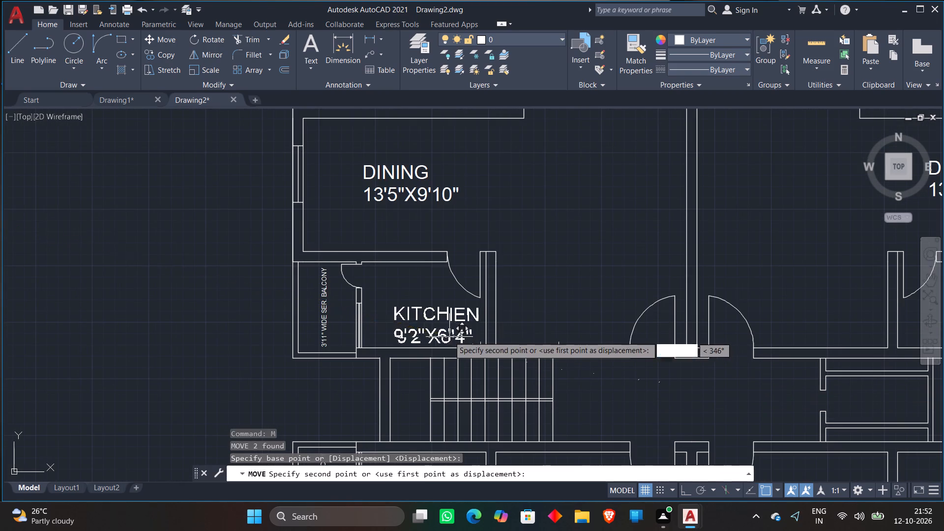
left_click(432, 320)
Copy the KITCHEN 9'2"X6'4" label pair into the upper-right unit's kitchen.
left_click(434, 300)
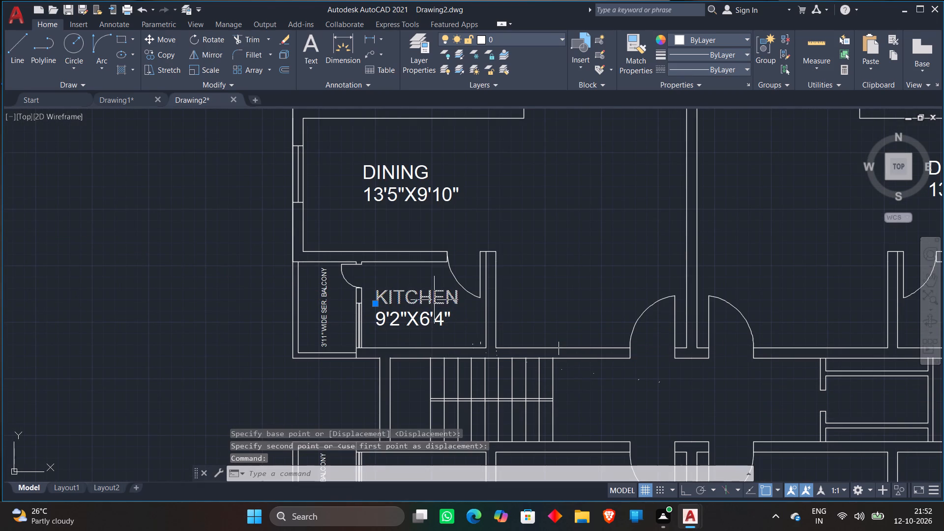
left_click(424, 318)
right_click(424, 318)
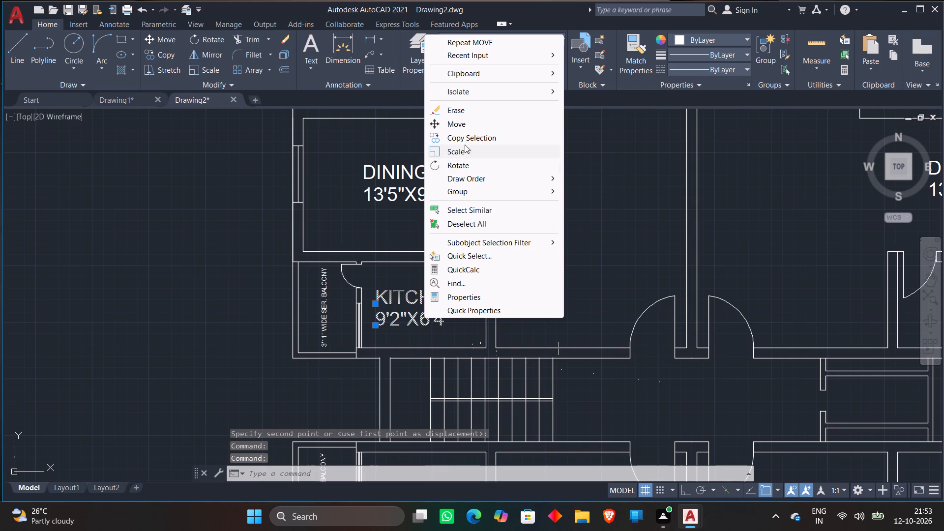
left_click(464, 136)
left_click(420, 299)
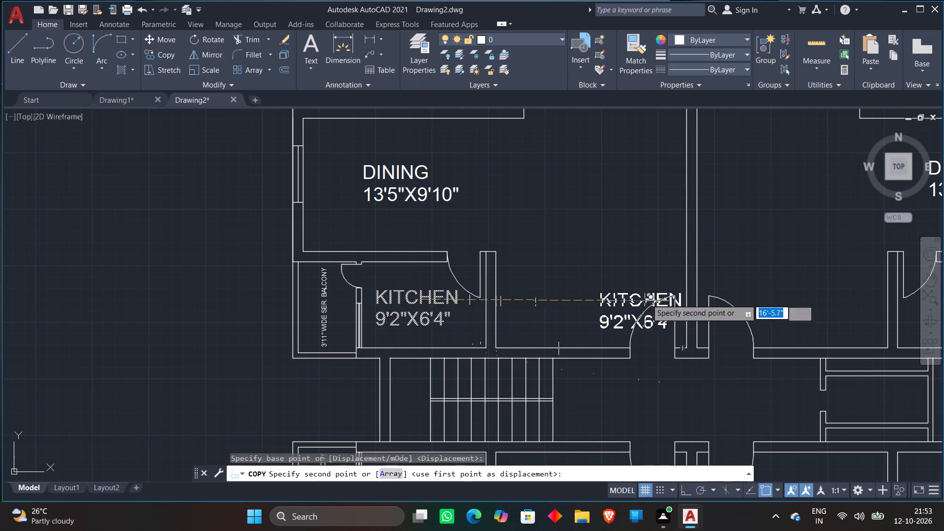
scroll(774, 275, "down", 1)
middle_click_drag(774, 275, 589, 279)
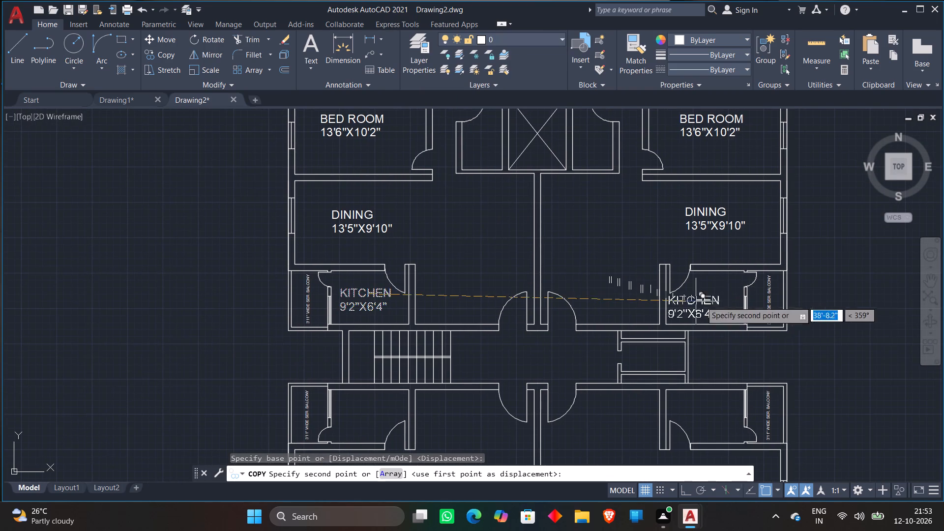
scroll(731, 302, "up", 2)
left_click(684, 286)
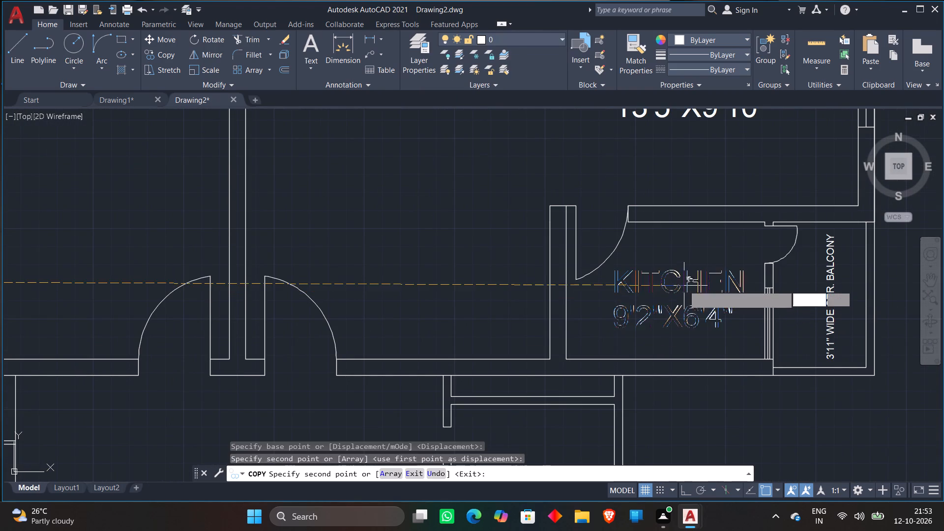
Place further copies of the KITCHEN 9'2"X6'4" label in the lower-left and lower-right units' kitchens.
scroll(487, 284, "down", 4)
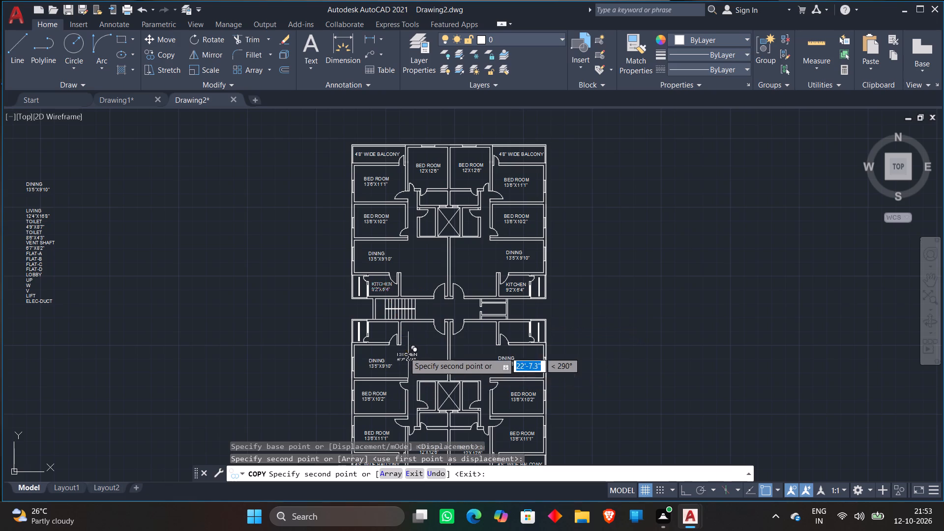
scroll(374, 324, "up", 4)
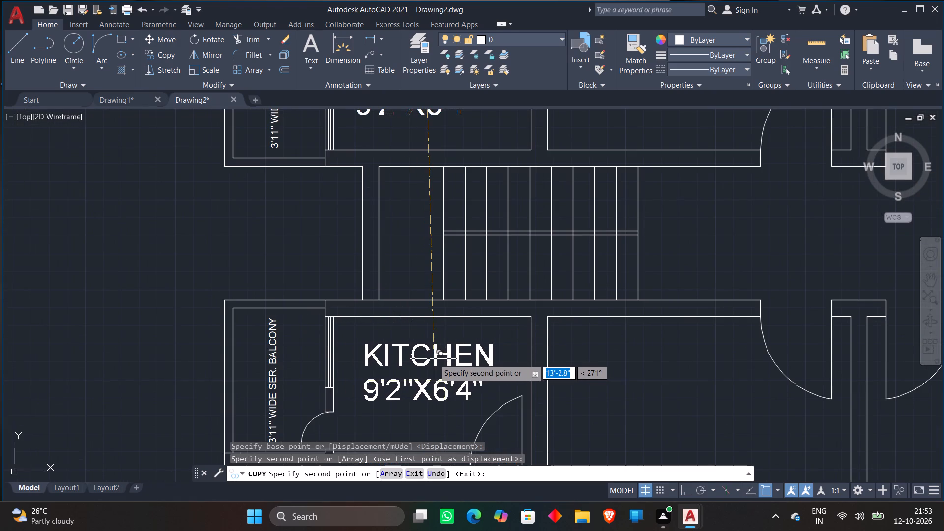
left_click(434, 359)
scroll(636, 379, "down", 2)
middle_click_drag(807, 391, 592, 400)
scroll(673, 391, "up", 2)
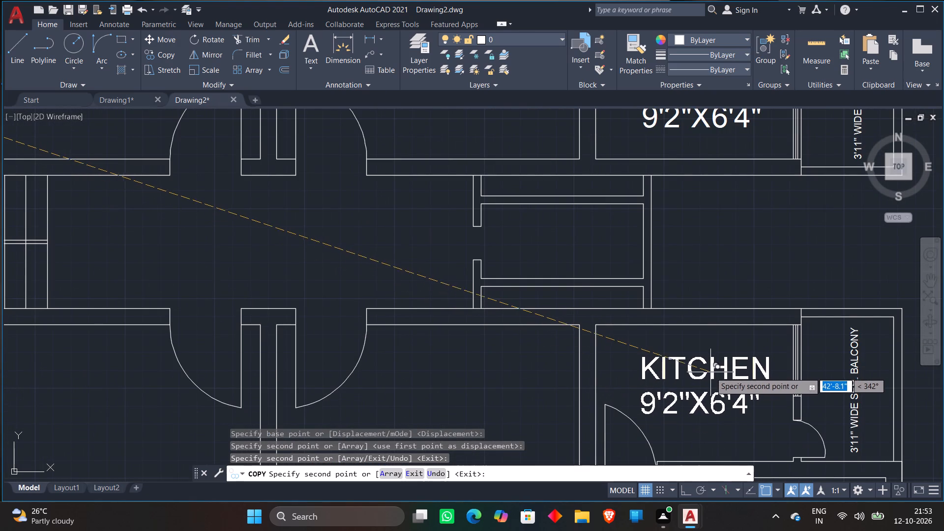
left_click(713, 372)
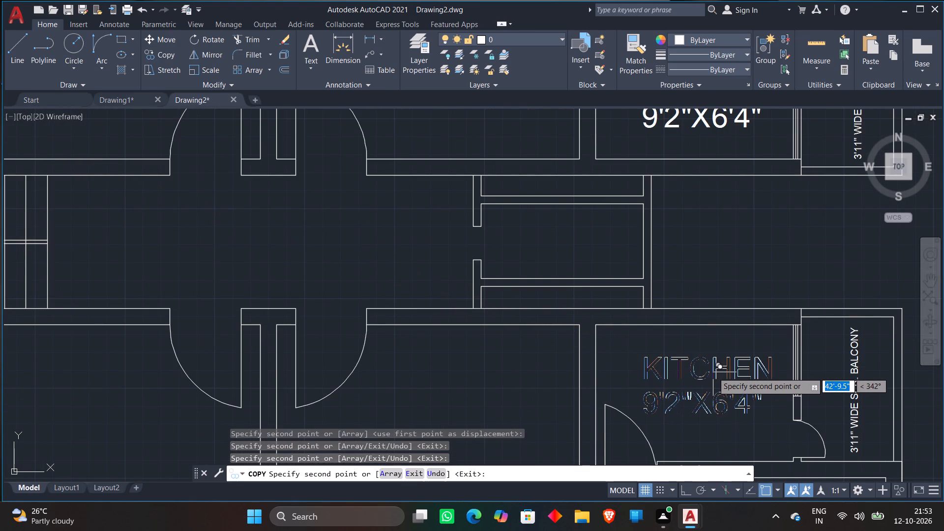
key("Escape")
Move the LIVING 12'4"X16'8" label pair from the text list into the upper-left unit's living area beside the dining space.
scroll(514, 381, "down", 2)
scroll(5, 270, "down", 2)
middle_click_drag(45, 304, 299, 308)
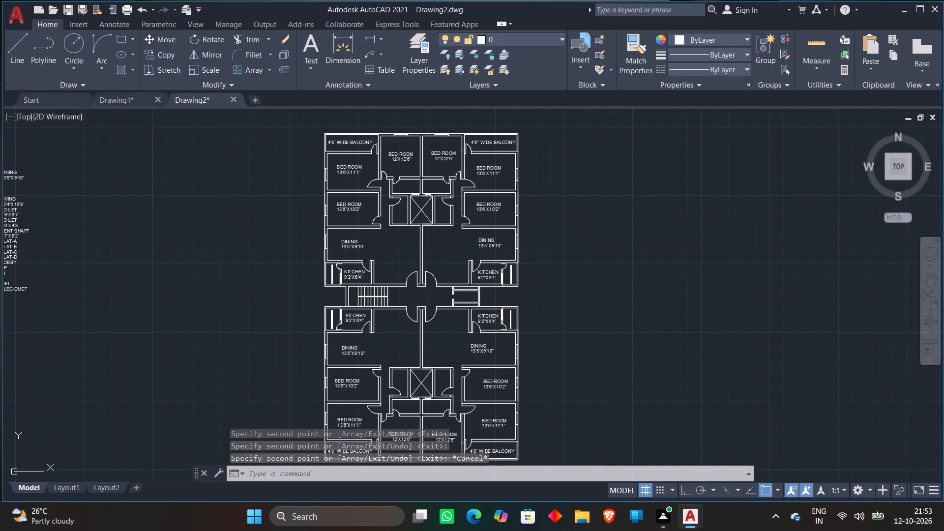
middle_click_drag(134, 228, 239, 240)
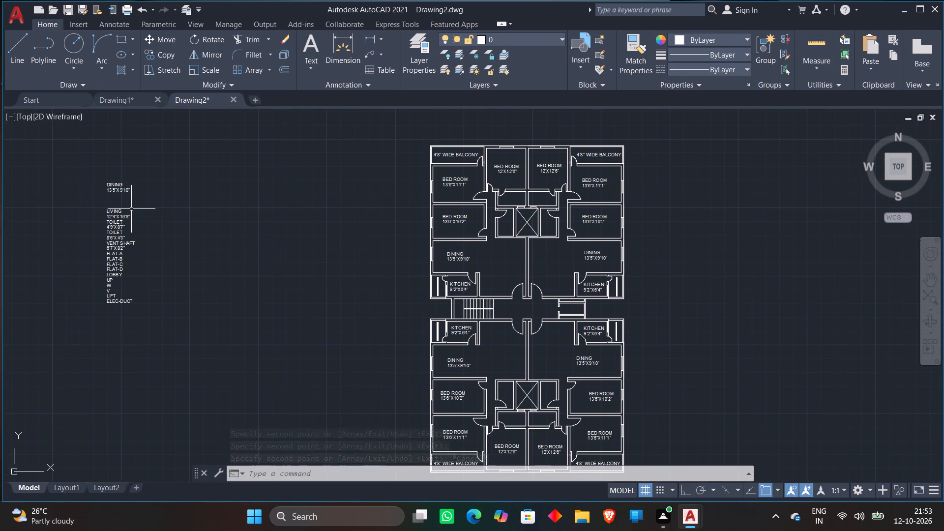
left_click(120, 211)
left_click(121, 216)
right_click(121, 216)
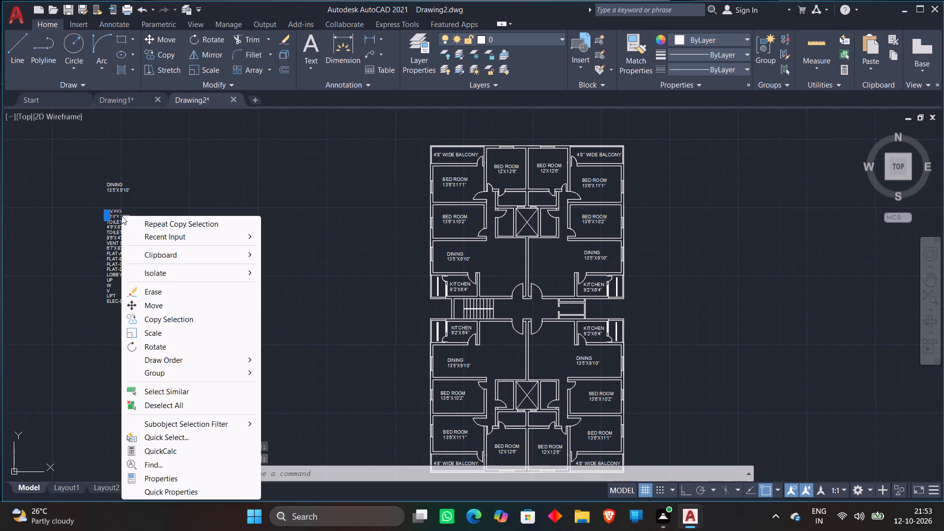
left_click(149, 306)
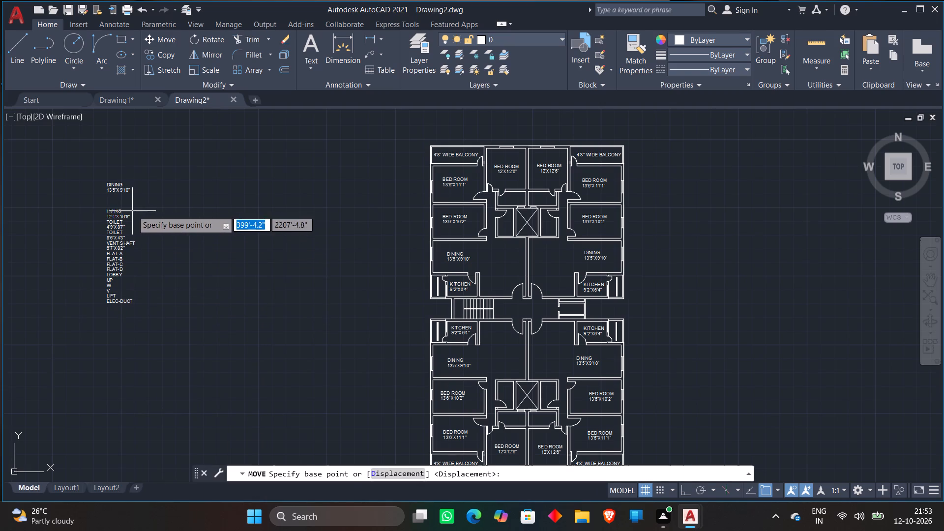
left_click(132, 211)
scroll(517, 257, "up", 1)
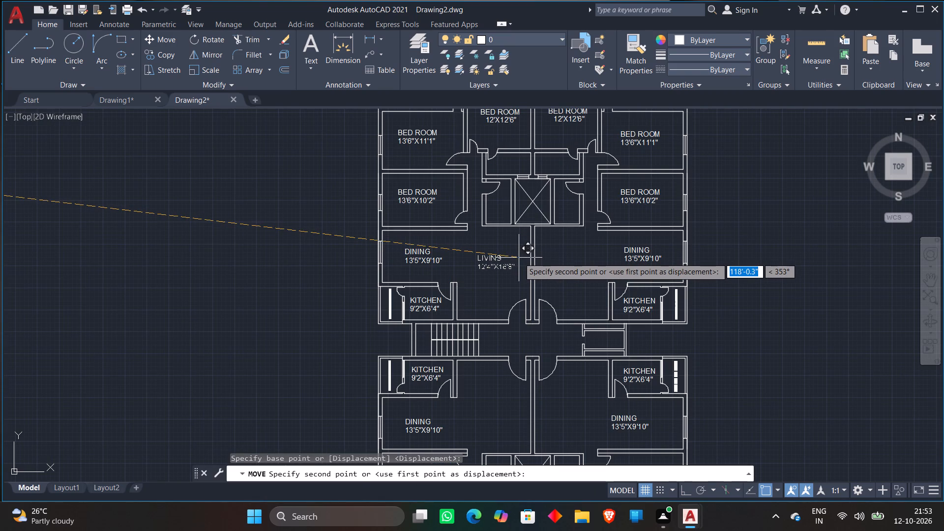
left_click(524, 257)
Move the 12'4"X16'8" size text slightly sideways to centre it beneath LIVING in the upper-left unit.
left_click(501, 255)
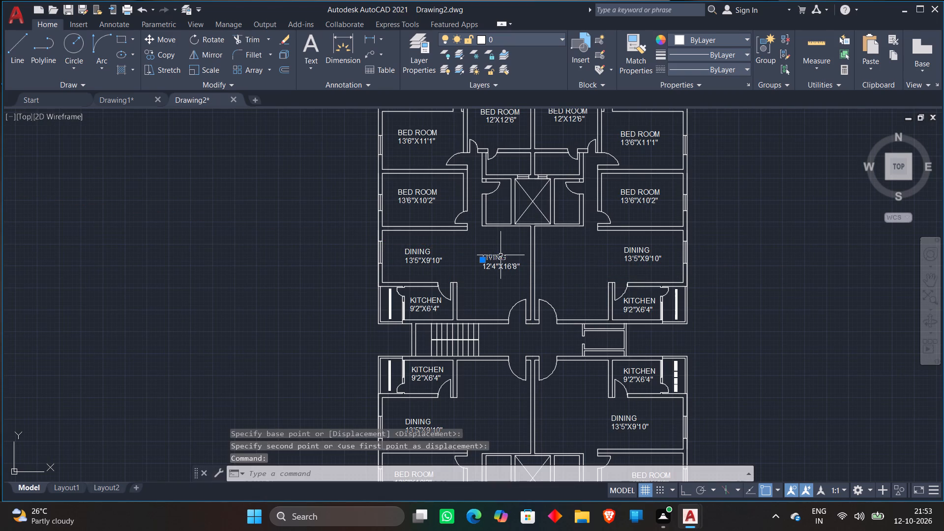
left_click(498, 265)
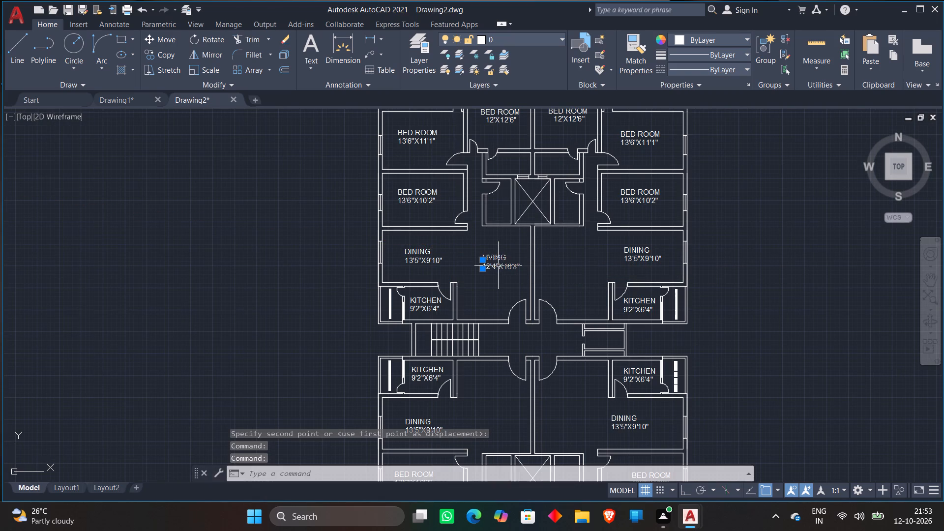
key("Escape")
left_click(498, 265)
type("M")
key("space")
left_click(498, 265)
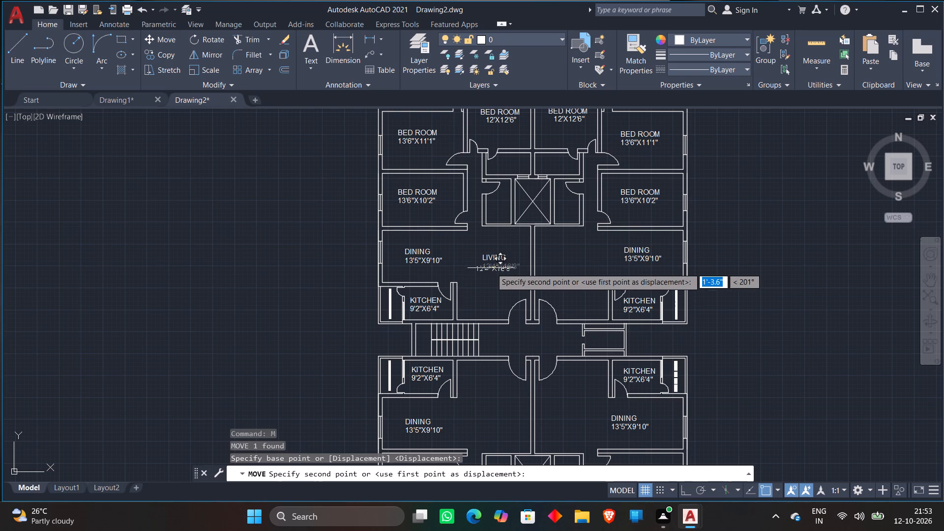
left_click(491, 265)
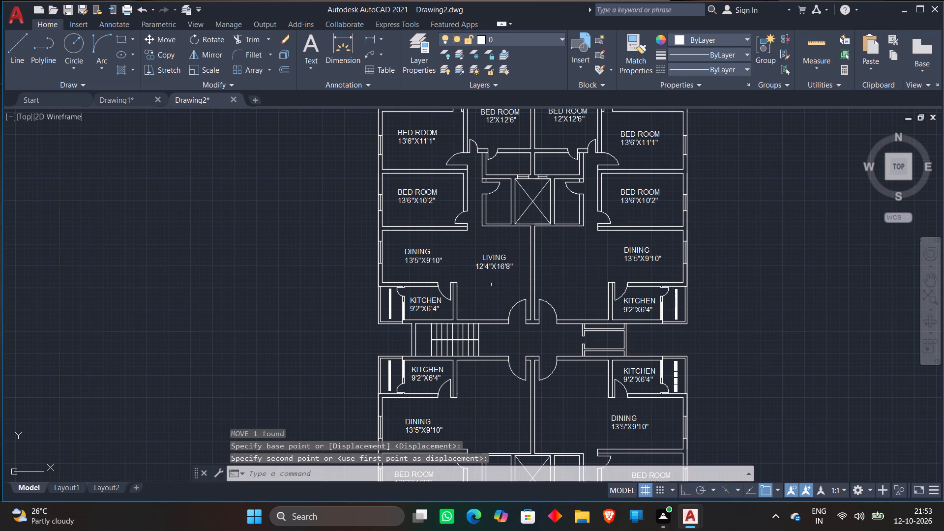
Copy the LIVING 12'4"X16'8" label pair into the living areas of the upper-right, lower-left and lower-right units.
left_click(495, 259)
left_click(497, 270)
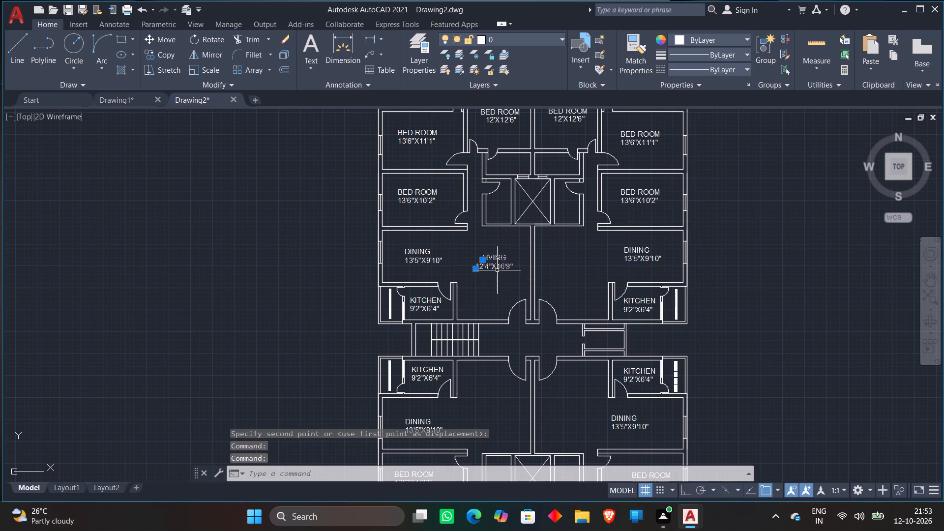
right_click(497, 270)
left_click(513, 319)
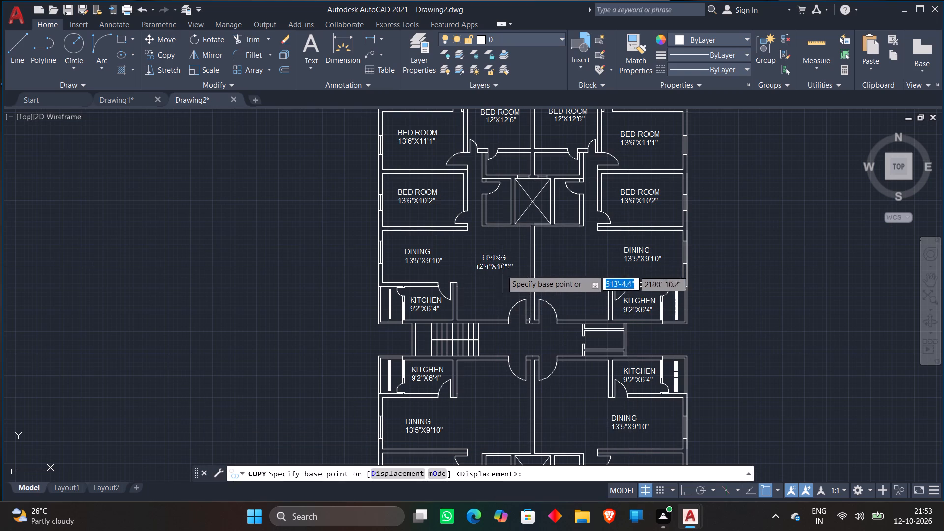
left_click(501, 269)
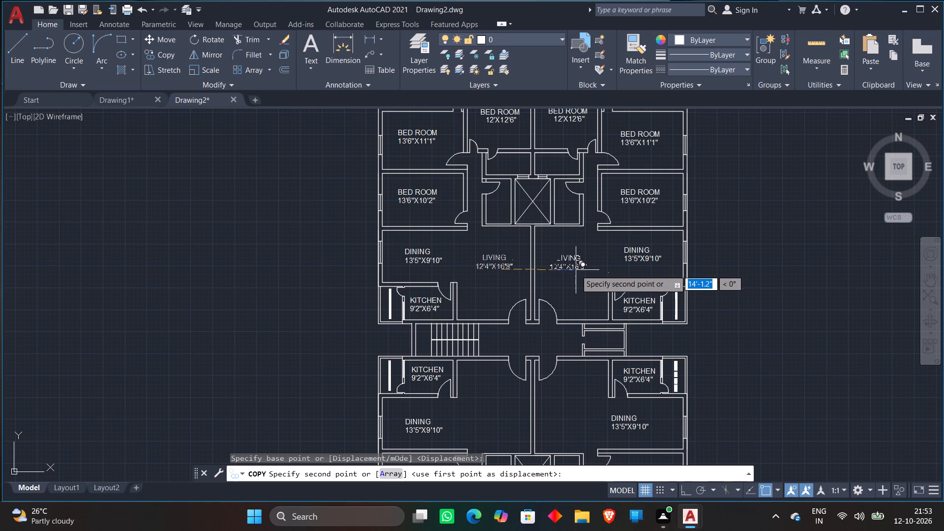
left_click(576, 270)
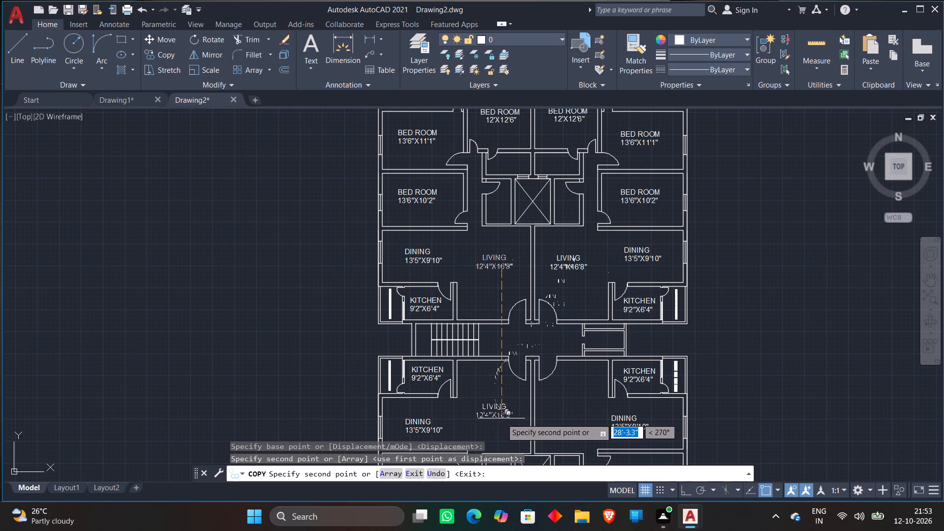
left_click(503, 418)
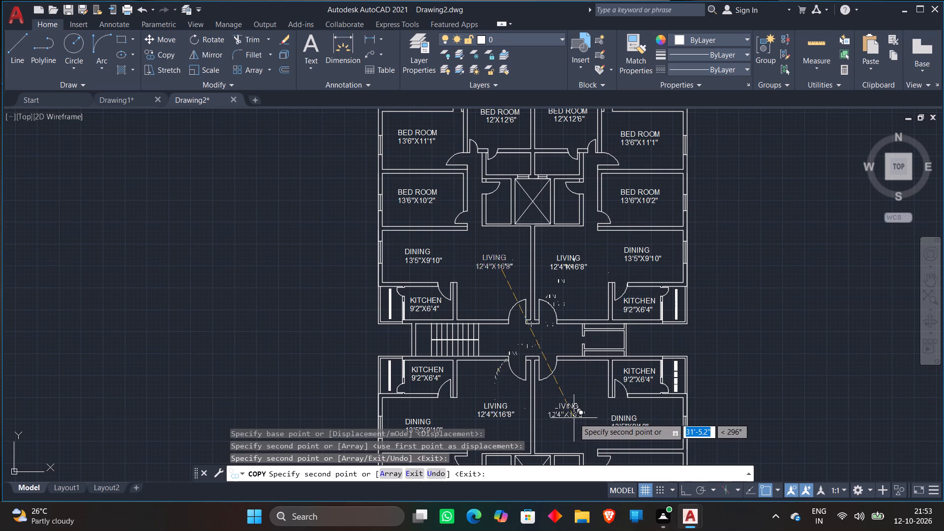
left_click(574, 418)
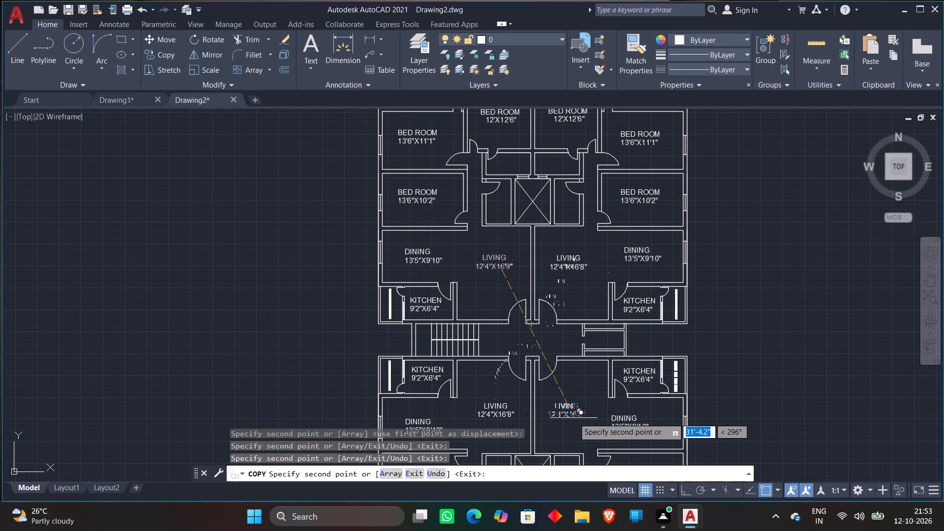
key("Escape")
Copy the TOILET 4'9"X8'7" label pair from the text list into the upper-left unit's toilet beside the crossed shaft.
scroll(571, 363, "down", 1)
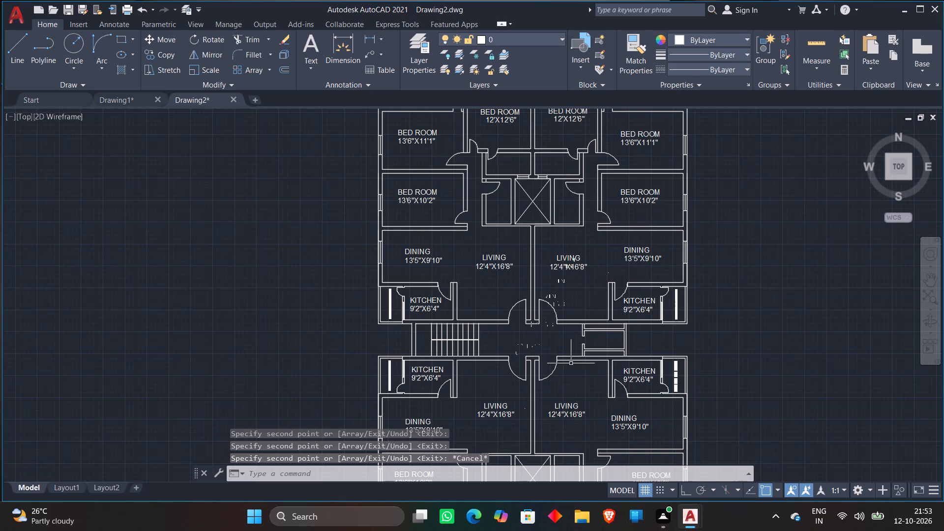
scroll(130, 264, "up", 2)
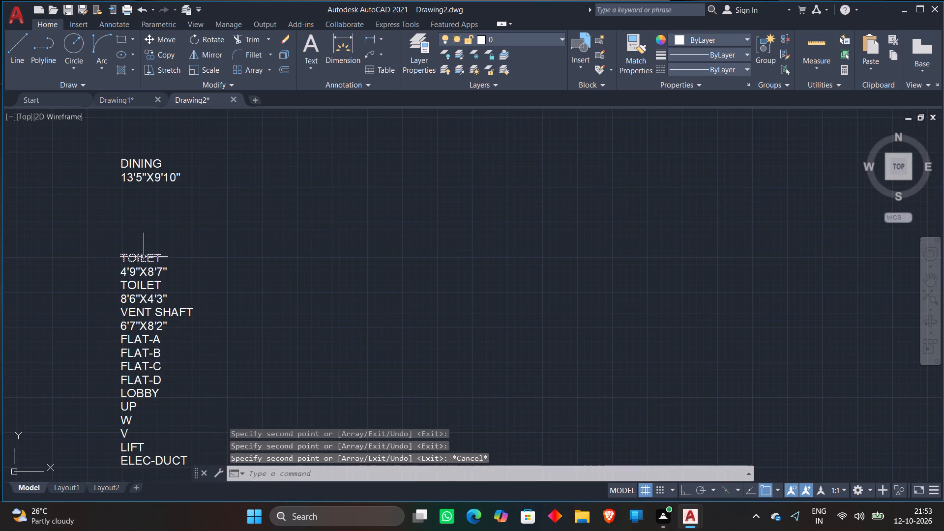
left_click(145, 256)
left_click(146, 273)
left_click(153, 255)
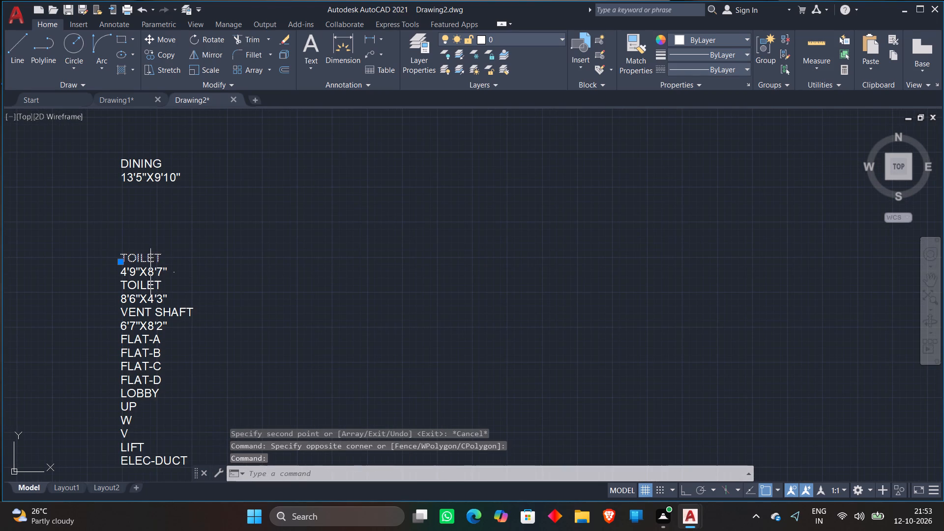
left_click(150, 272)
right_click(150, 272)
left_click(174, 321)
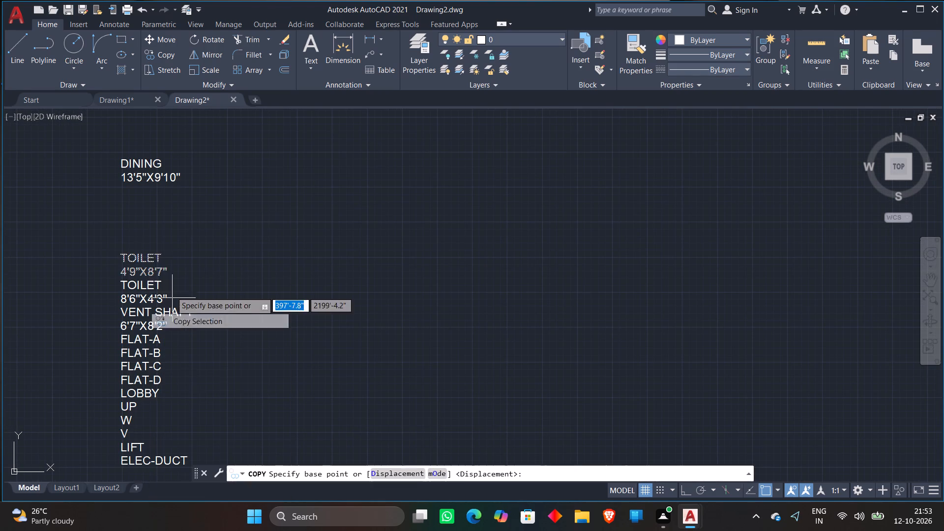
left_click(167, 266)
scroll(703, 298, "down", 2)
middle_click_drag(716, 304, 531, 317)
scroll(678, 296, "up", 3)
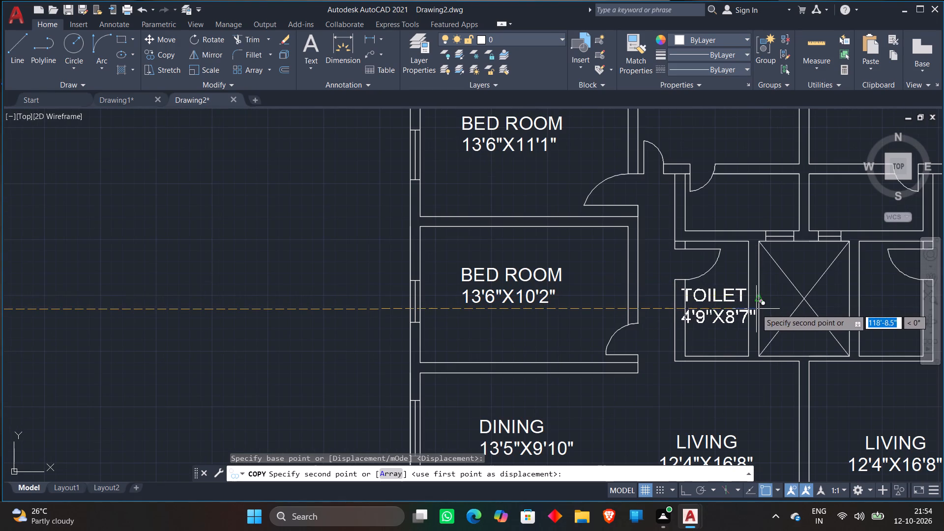
left_click(756, 309)
key("Escape")
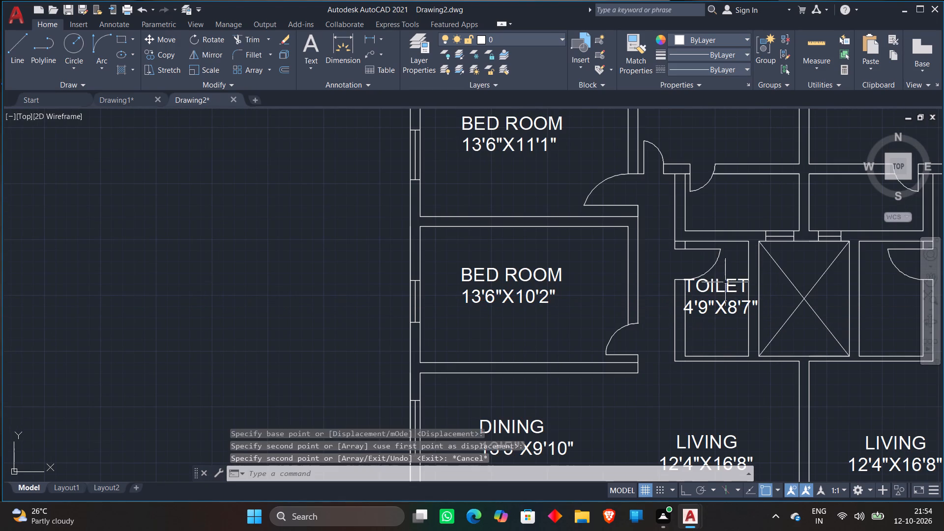
Scale the upper-left unit's TOILET 4'9"X8'7" label pair down by about 0.7 to fit between the toilet walls.
left_click(725, 282)
left_click(716, 309)
right_click(716, 309)
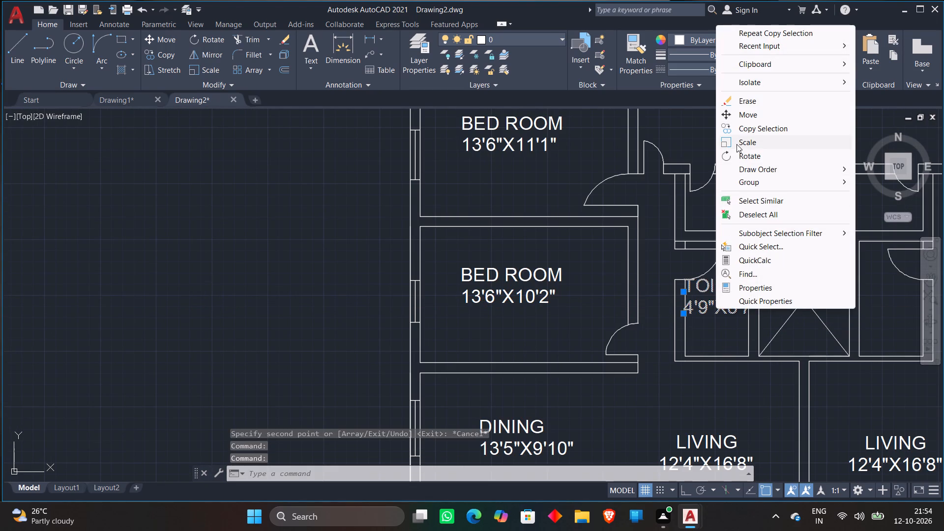
left_click(737, 144)
left_click(704, 310)
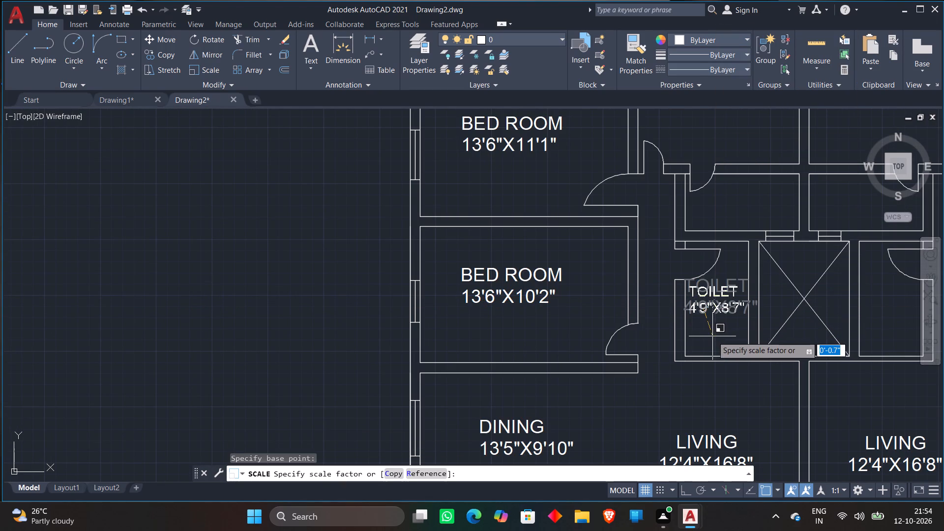
left_click(712, 336)
Move the reduced TOILET 4'9"X8'7" label pair slightly down inside the upper-left unit's toilet, clear of the door swing.
left_click(717, 292)
left_click(717, 309)
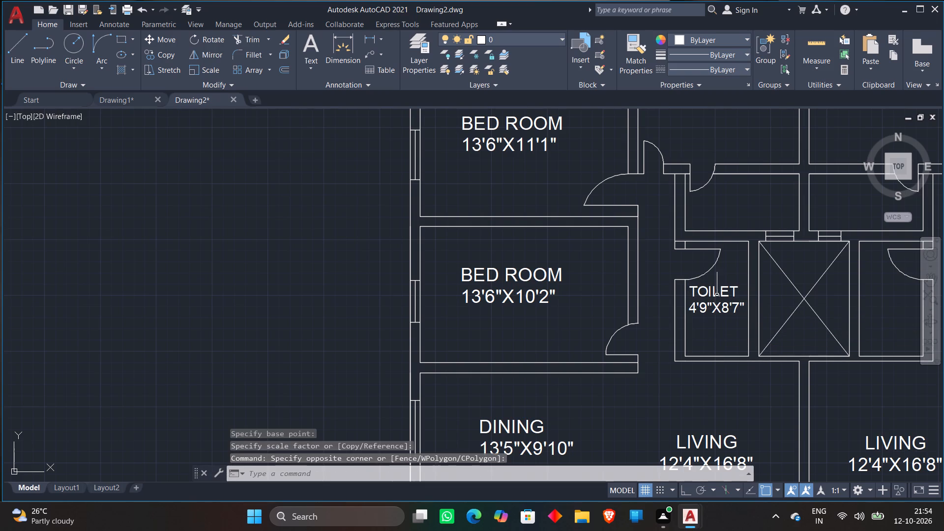
left_click(717, 294)
left_click(714, 305)
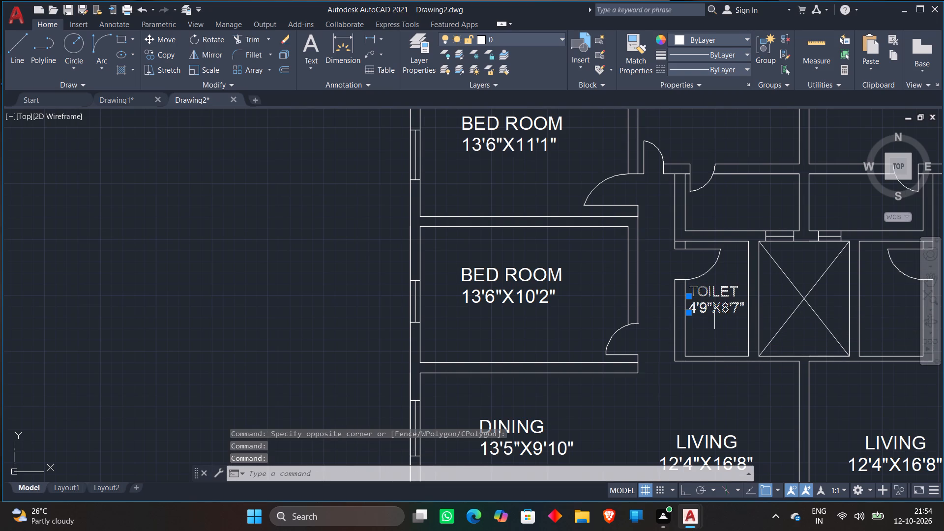
type("M")
key("space")
left_click(714, 306)
left_click(716, 321)
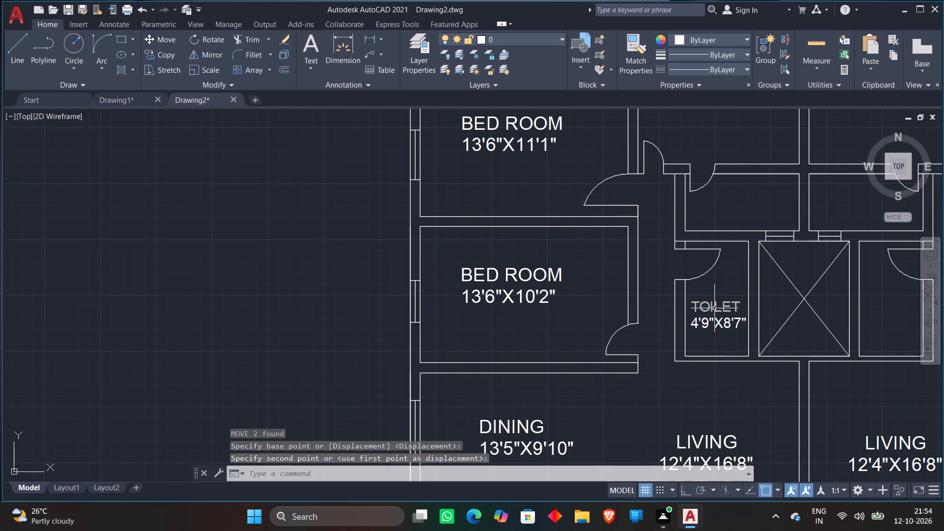
Copy the reduced TOILET 4'9"X8'7" label pair into the upper-right unit's toilet on the other side of the crossed shaft.
left_click(714, 308)
left_click(717, 321)
right_click(718, 321)
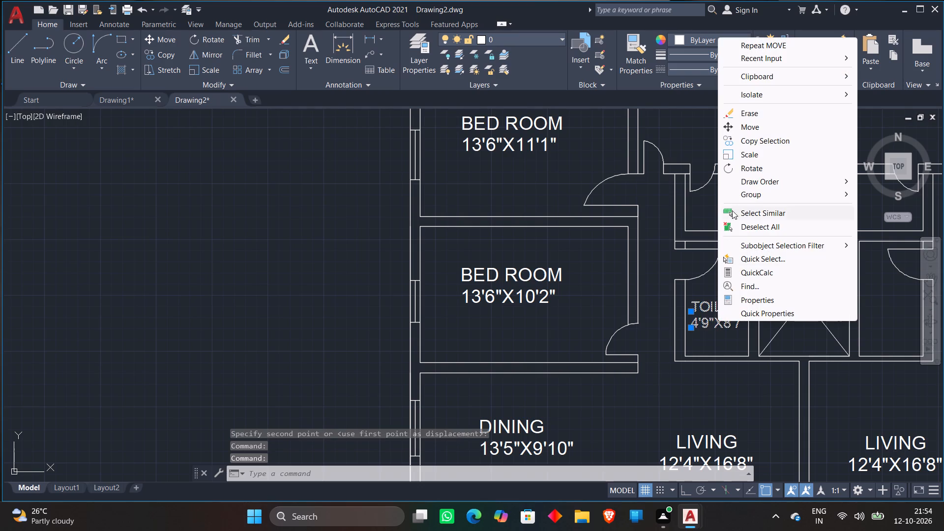
left_click(762, 139)
left_click(710, 322)
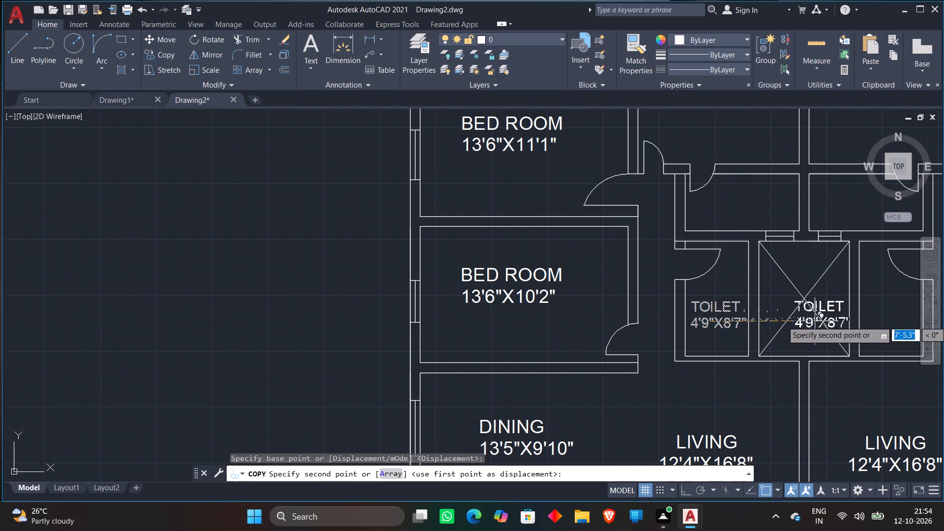
left_click(885, 322)
Place further copies of the TOILET 4'9"X8'7" label pair in the lower-left and lower-right units' toilets beside the crossed shaft.
middle_click_drag(699, 408, 710, 313)
scroll(713, 328, "down", 2)
middle_click_drag(725, 392, 731, 286)
scroll(726, 448, "up", 3)
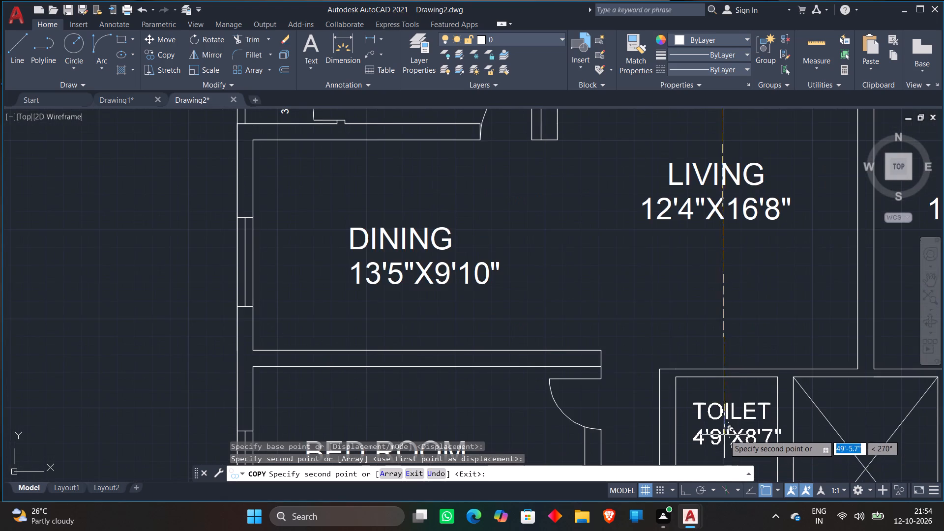
scroll(724, 435, "down", 1)
middle_click_drag(724, 435, 715, 379)
scroll(714, 393, "up", 1)
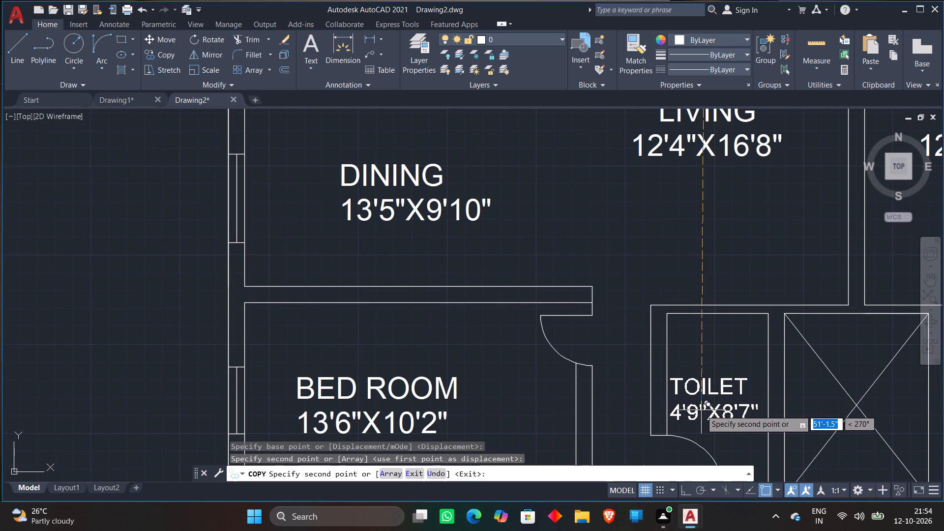
left_click(706, 410)
scroll(772, 412, "down", 2)
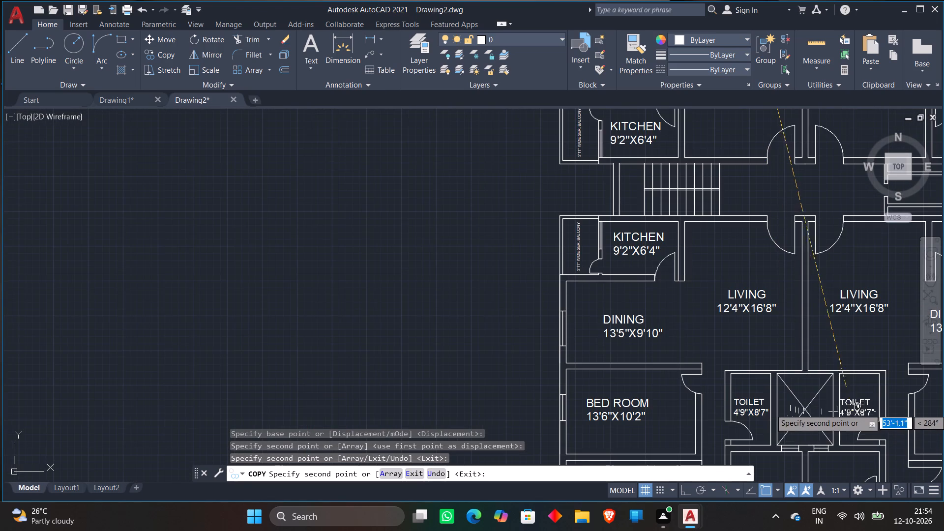
scroll(854, 405, "up", 2)
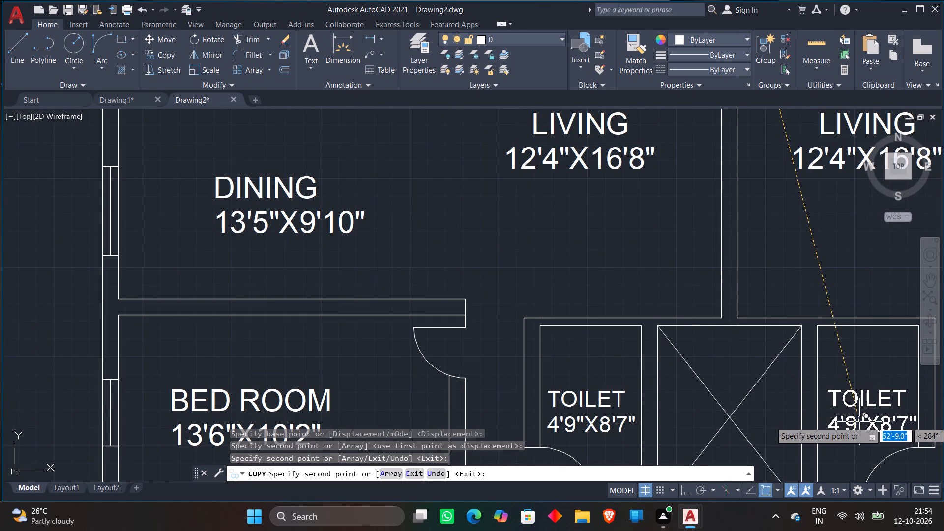
left_click(859, 422)
key("Escape")
Move the TOILET 8'6"X4'3" label pair from the text list into the upper-left unit's toilet beside the 12'X12'6" bedroom.
scroll(717, 346, "down", 2)
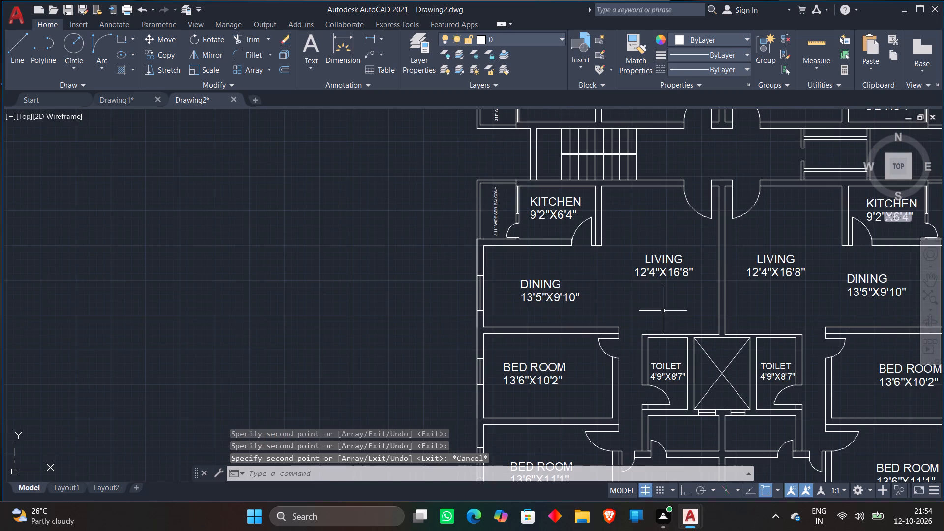
scroll(392, 266, "down", 1)
scroll(105, 267, "down", 1)
middle_click_drag(108, 268, 277, 320)
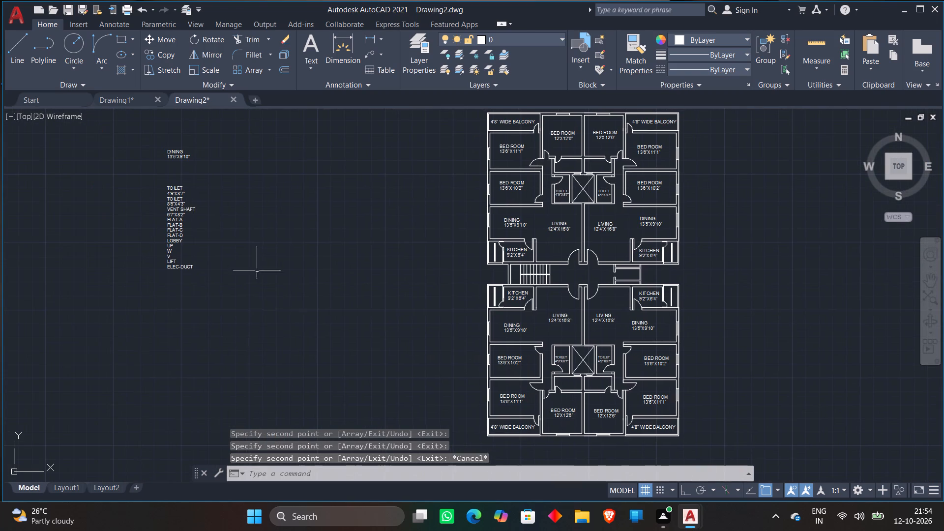
scroll(171, 192, "up", 1)
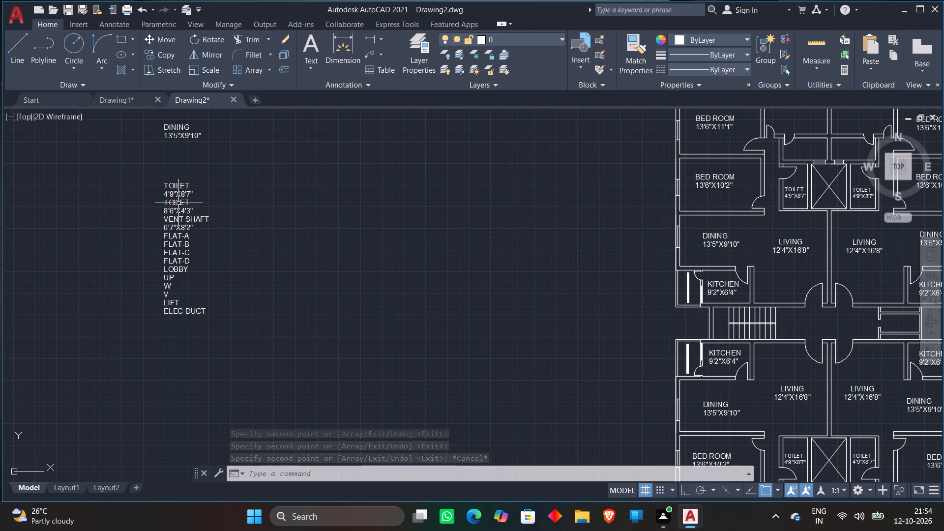
left_click(178, 203)
left_click(180, 211)
right_click(286, 223)
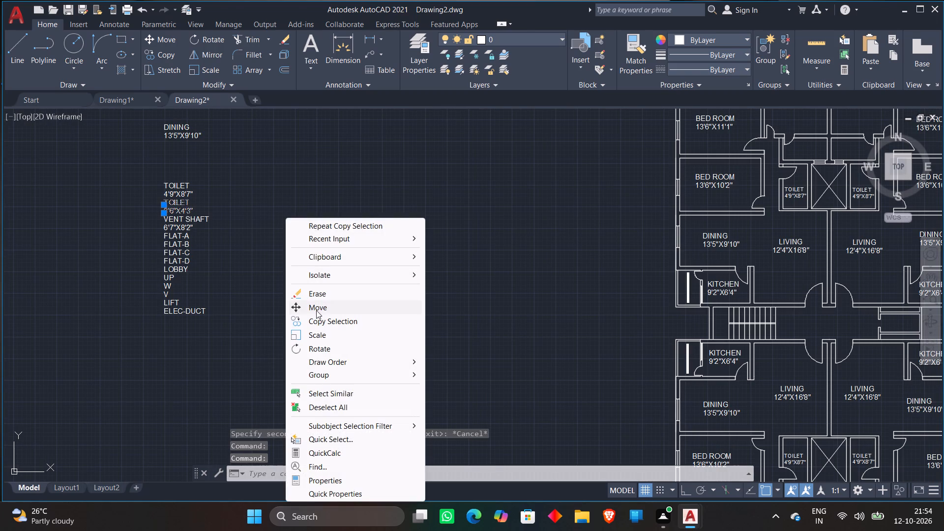
left_click(316, 310)
left_click(167, 205)
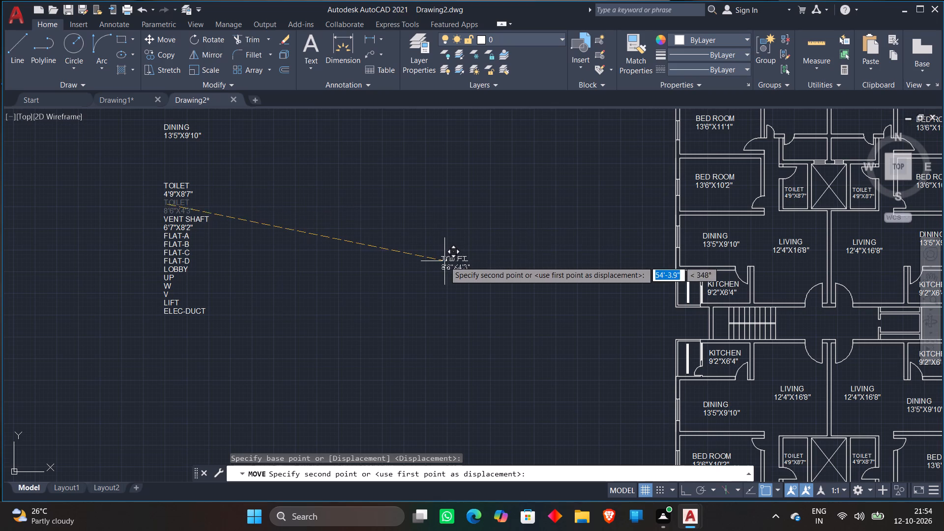
middle_click_drag(444, 261, 168, 366)
scroll(564, 255, "up", 2)
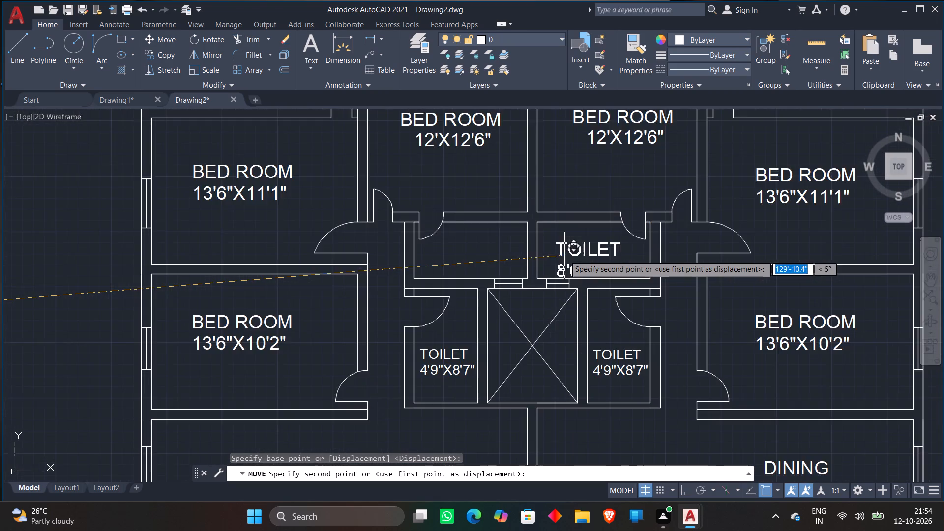
scroll(554, 257, "up", 2)
left_click(303, 228)
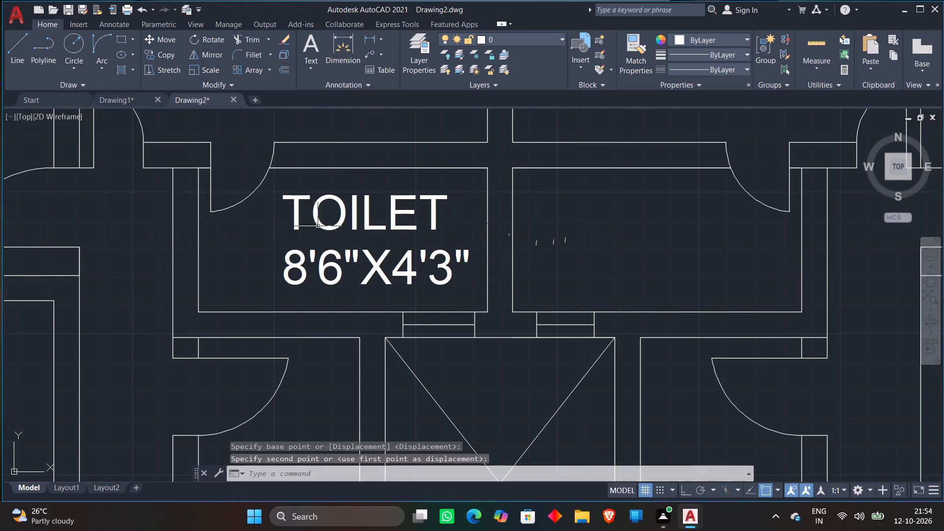
Copy the TOILET 8'6"X4'3" label pair horizontally into the adjoining toilet of the upper-right unit.
left_click(334, 223)
left_click(339, 261)
right_click(339, 261)
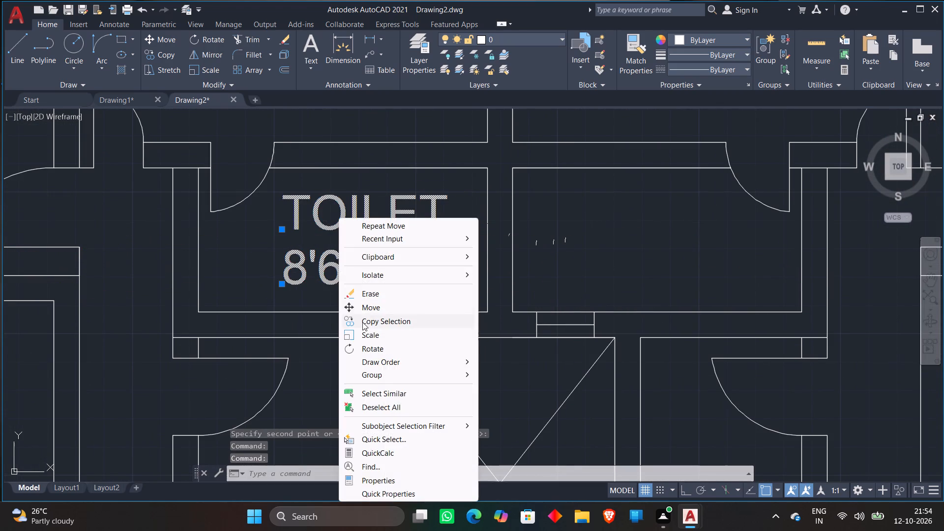
left_click(362, 322)
left_click(354, 269)
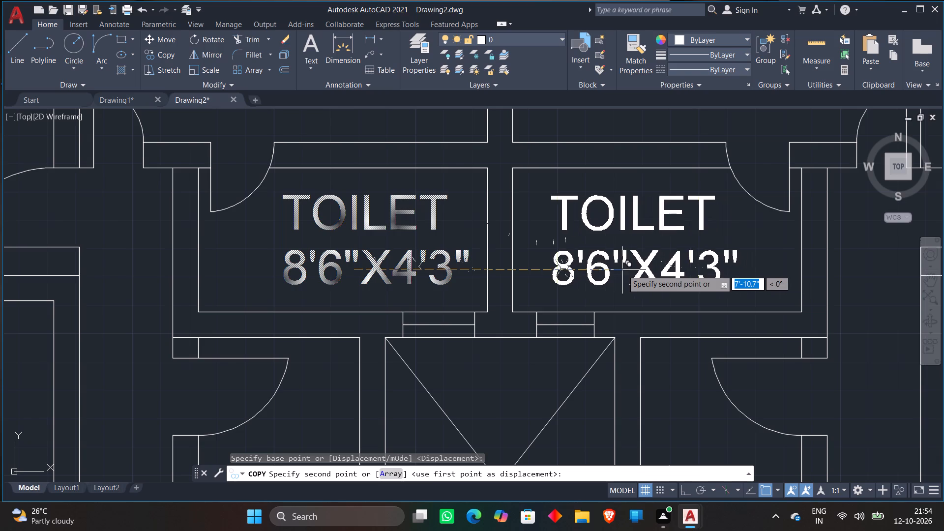
left_click(622, 270)
Place further copies of the TOILET 8'6"X4'3" label pair in the matching toilets of the lower-left and lower-right units.
scroll(628, 266, "down", 4)
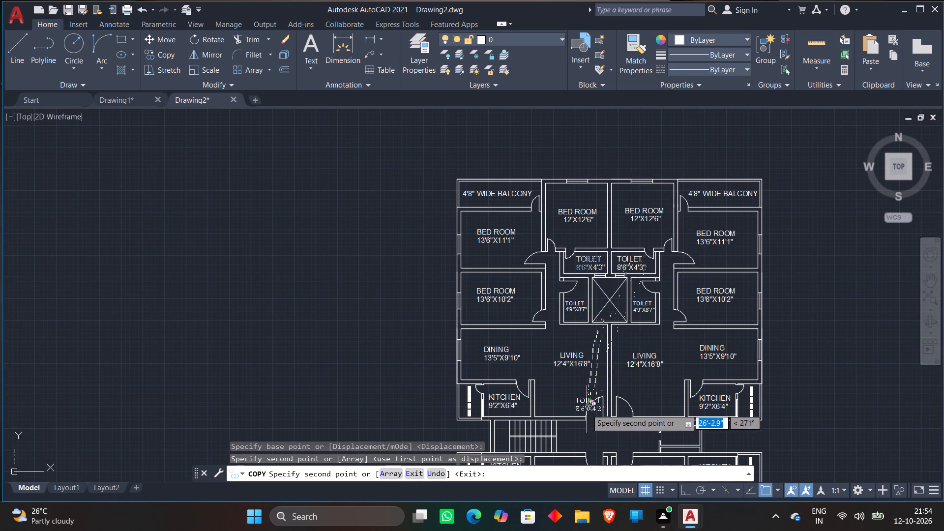
middle_click_drag(591, 448, 616, 282)
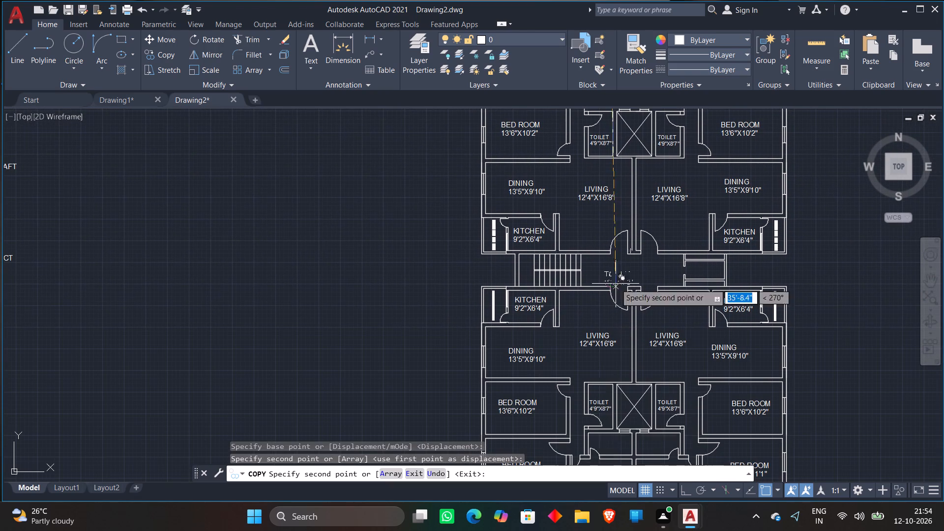
scroll(612, 457, "up", 3)
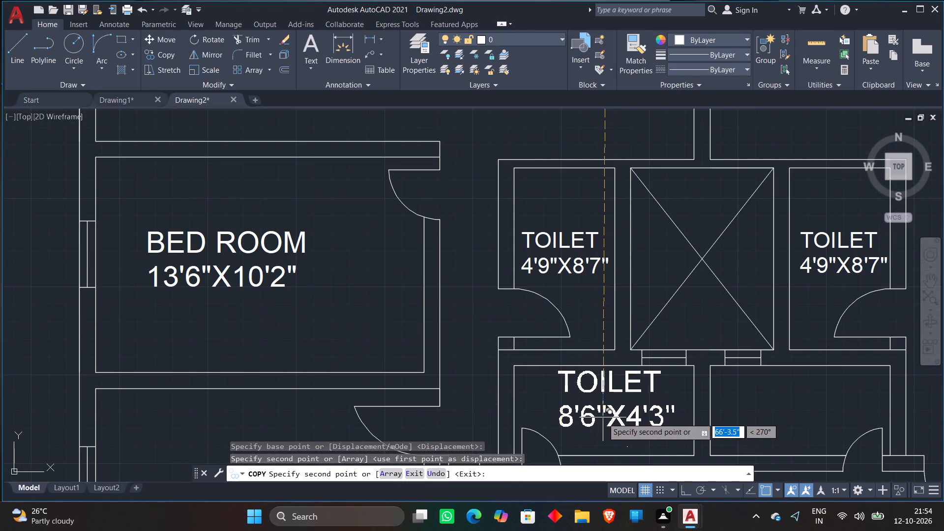
left_click(603, 427)
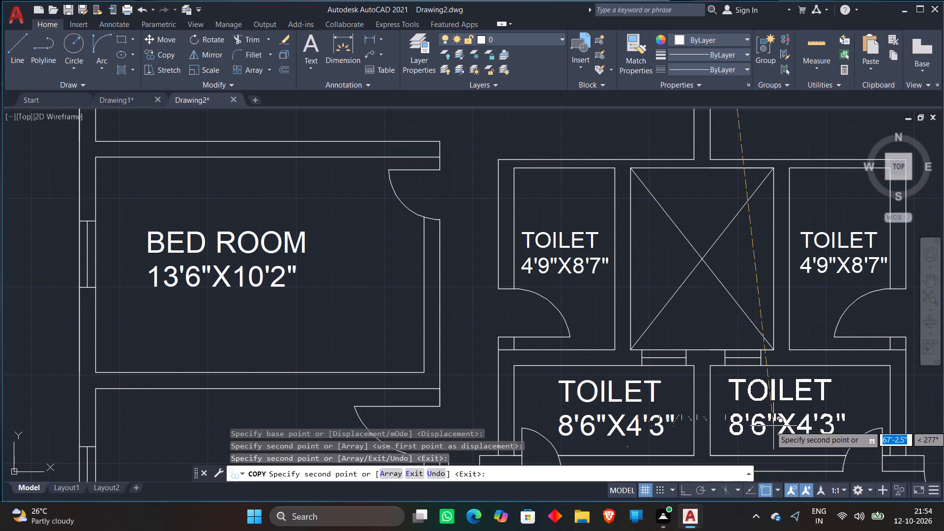
left_click(773, 426)
key("Escape")
Move the VENT SHAFT 6'7"X8'2" label pair from the text list onto the crossed shaft between the upper units' toilets.
scroll(745, 384, "down", 3)
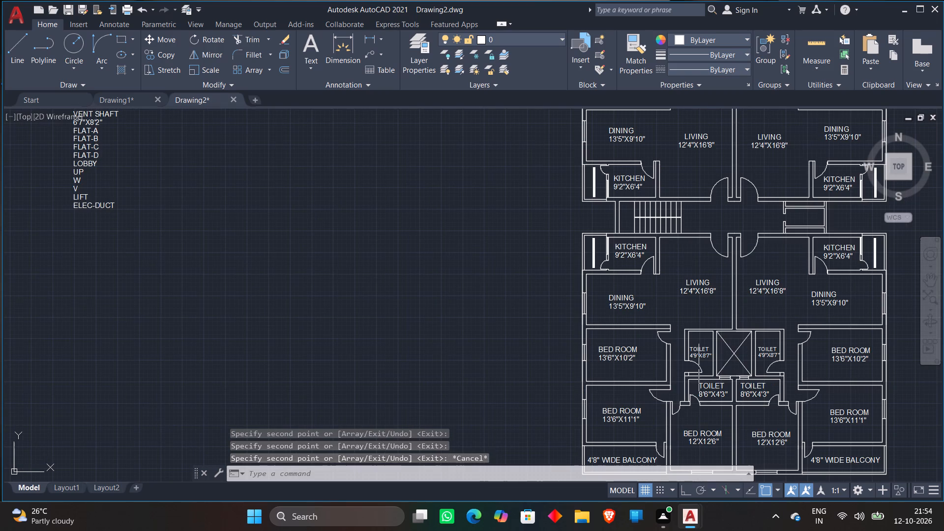
middle_click_drag(195, 248, 201, 338)
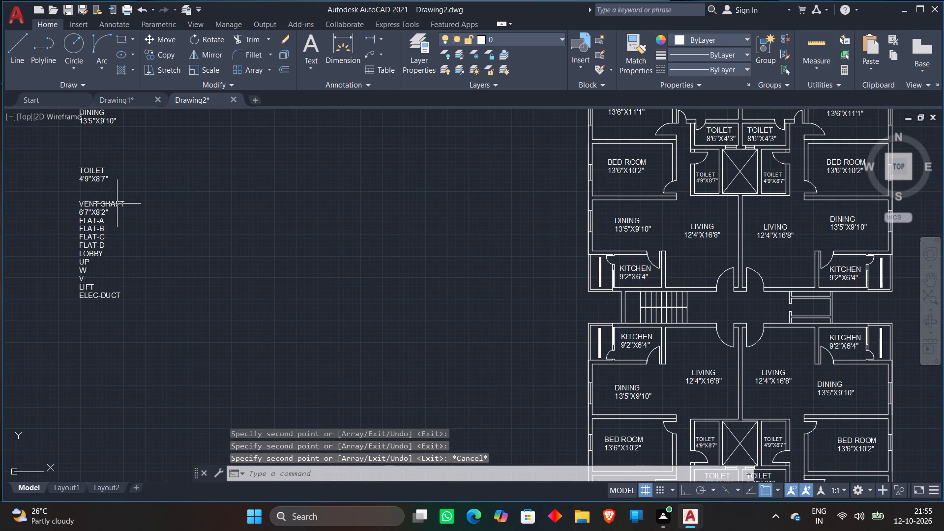
left_click(117, 203)
left_click(102, 212)
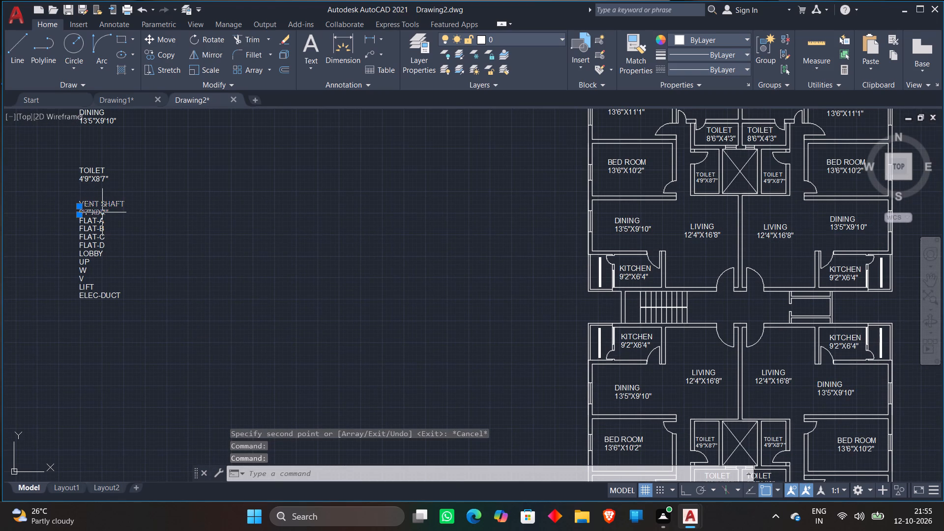
type("M")
key("space")
left_click(102, 212)
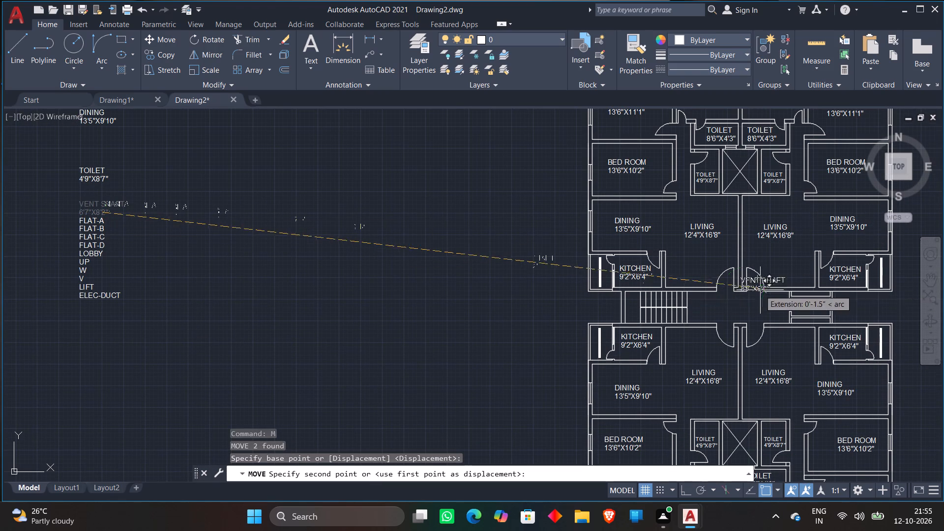
scroll(754, 177, "up", 4)
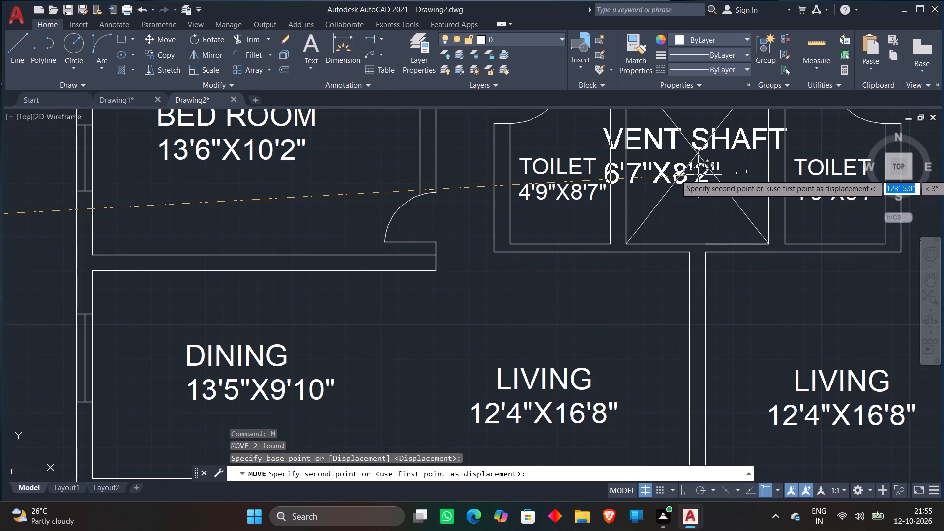
left_click(698, 175)
key("Escape")
Scale the VENT SHAFT 6'7"X8'2" label pair down to about two-thirds size to fit within the upper crossed shaft.
left_click(676, 139)
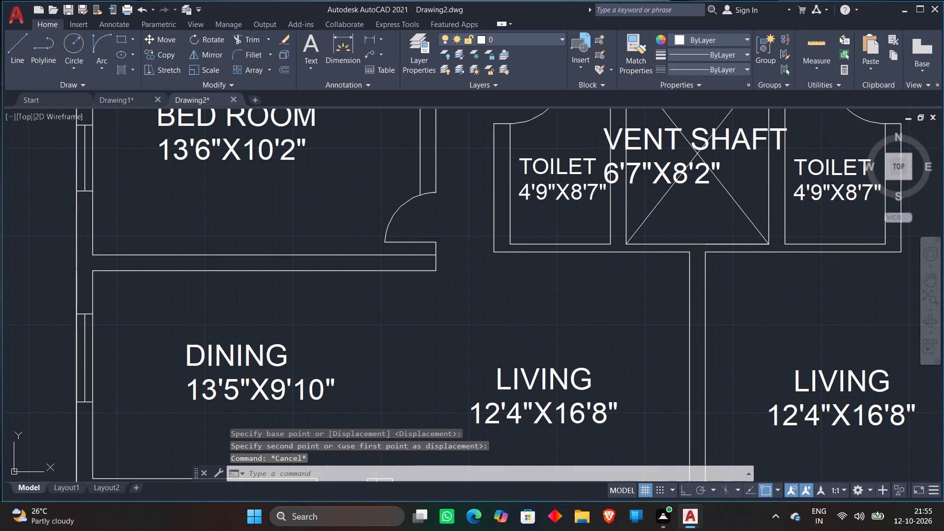
left_click(677, 170)
right_click(676, 170)
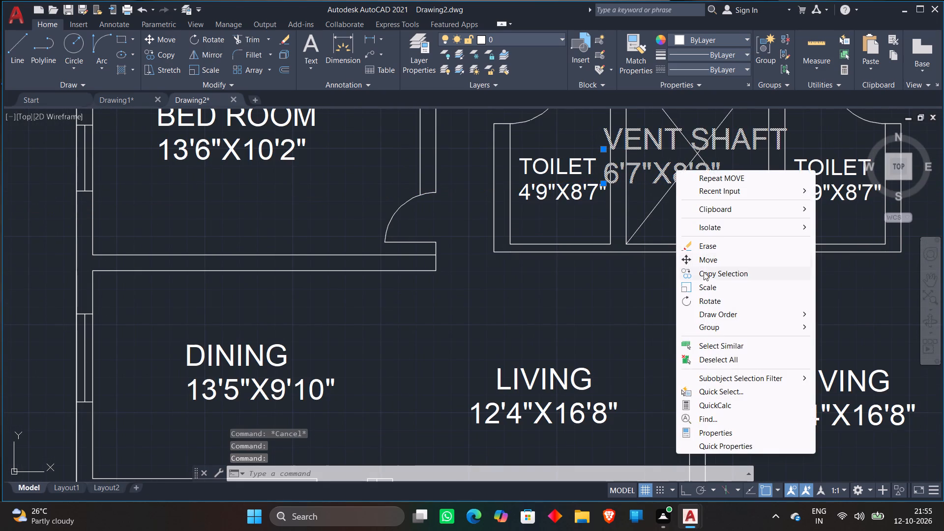
left_click(705, 288)
left_click(687, 173)
left_click(707, 212)
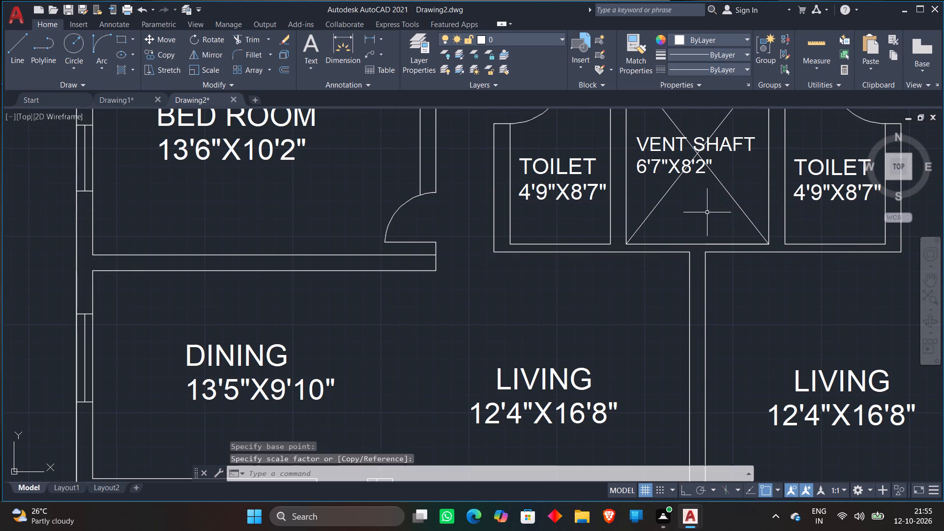
Move the 6'7"X8'2" size text sideways so it is centred beneath the VENT SHAFT name.
left_click(703, 169)
key("m")
key("space")
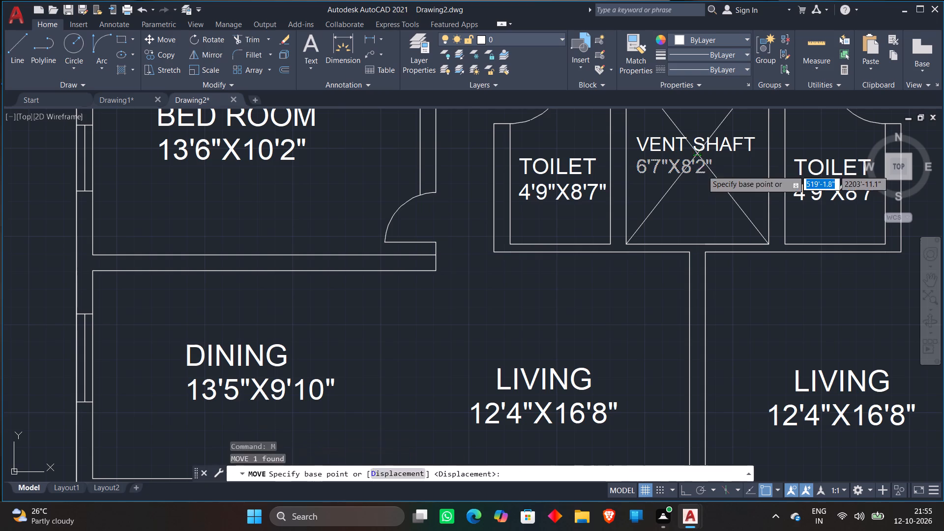
left_click(702, 170)
left_click(721, 153)
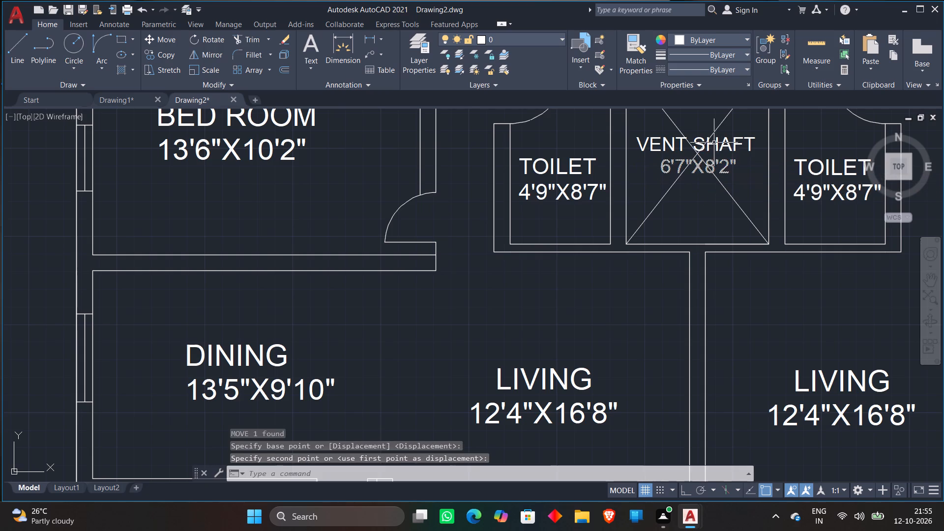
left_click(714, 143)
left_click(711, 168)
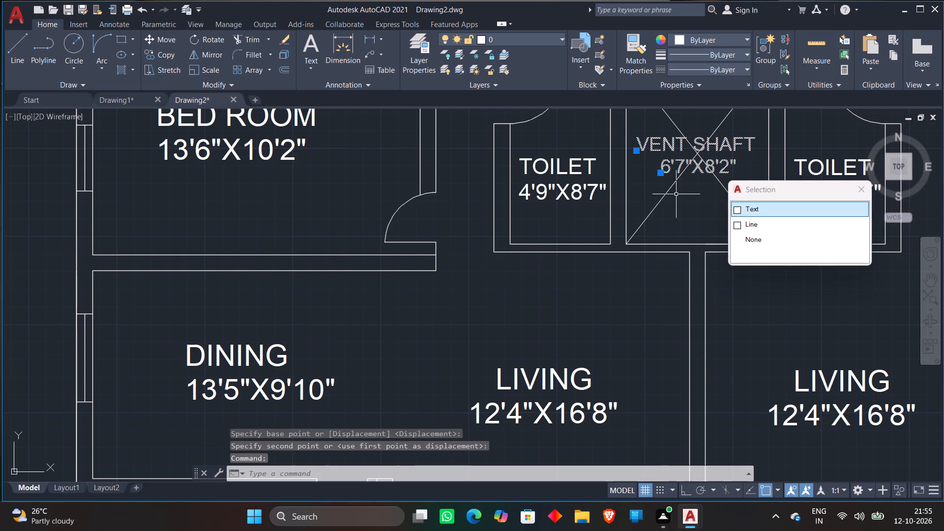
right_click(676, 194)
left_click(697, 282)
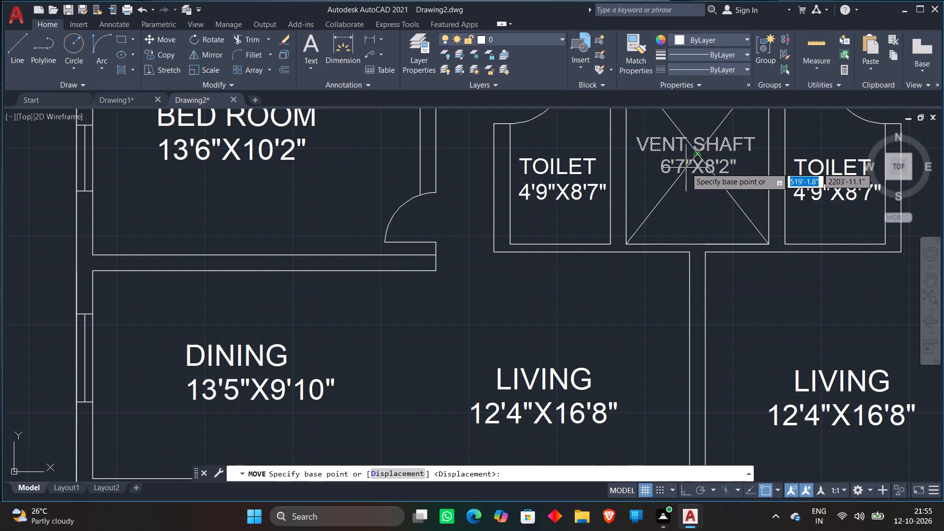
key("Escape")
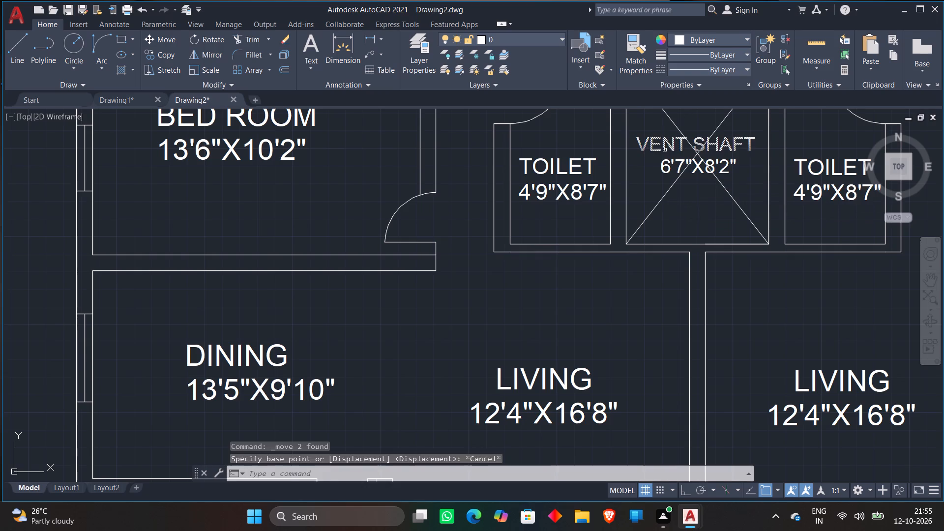
Copy the VENT SHAFT 6'7"X8'2" label pair from the upper shaft to the centre of the lower units' crossed shaft.
left_click(666, 145)
left_click(671, 170)
right_click(671, 169)
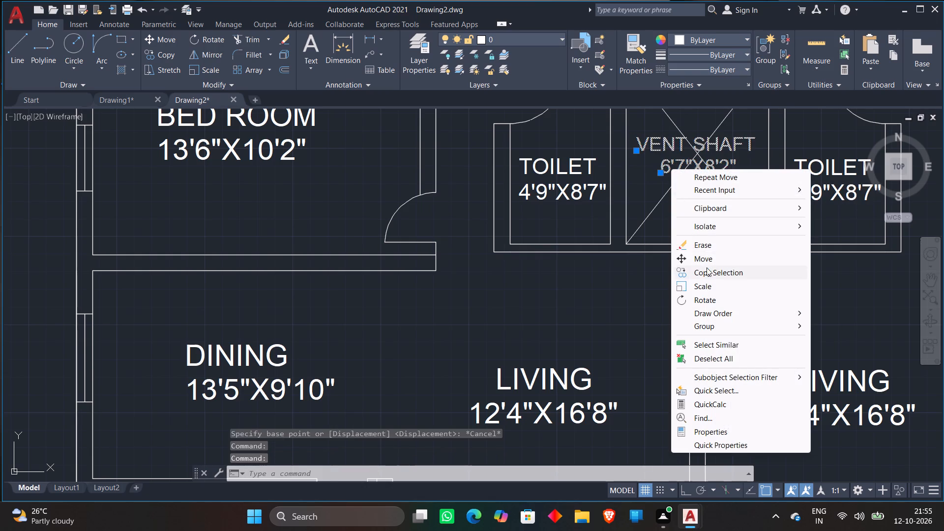
left_click(707, 267)
left_click(680, 168)
scroll(697, 367, "down", 1)
middle_click_drag(697, 368, 732, 224)
middle_click_drag(734, 414, 757, 218)
scroll(755, 386, "down", 1)
middle_click_drag(754, 391, 777, 237)
scroll(772, 358, "up", 2)
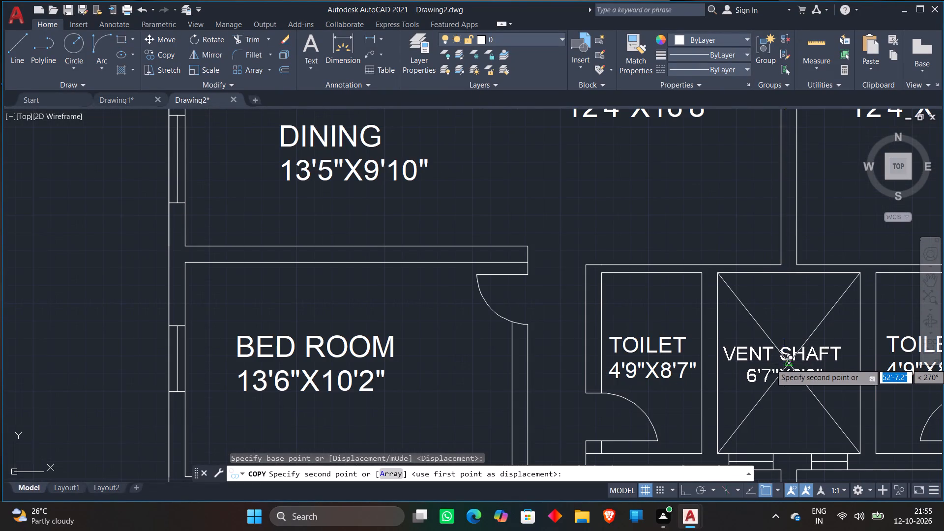
left_click(790, 363)
key("Escape")
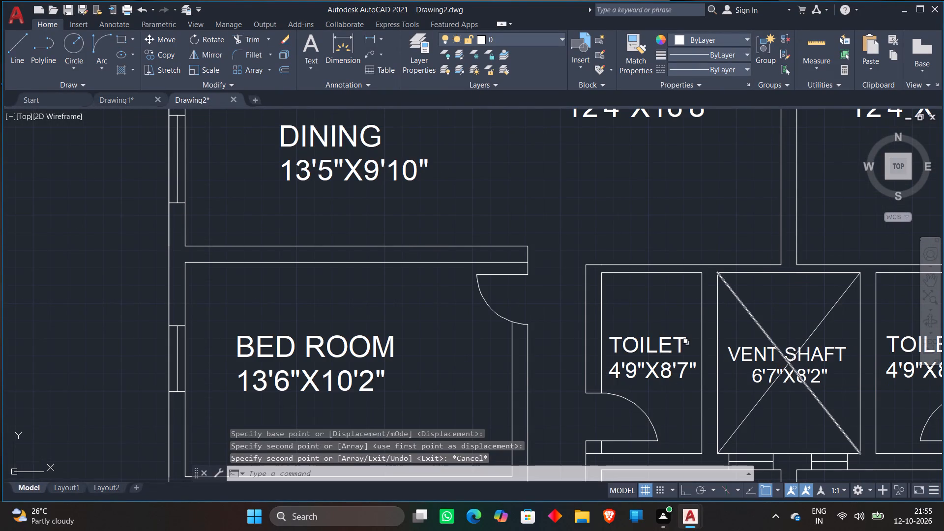
Erase the leftover DINING 13'5"X9'10" and TOILET 4'9"X8'7" label pairs from the text list beside the plan.
scroll(675, 208, "down", 3)
scroll(517, 240, "down", 1)
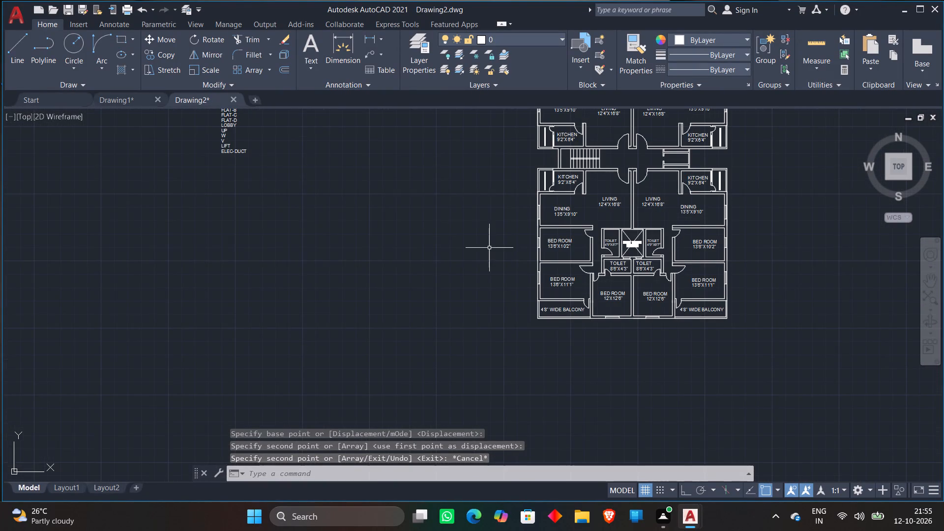
middle_click_drag(489, 248, 491, 340)
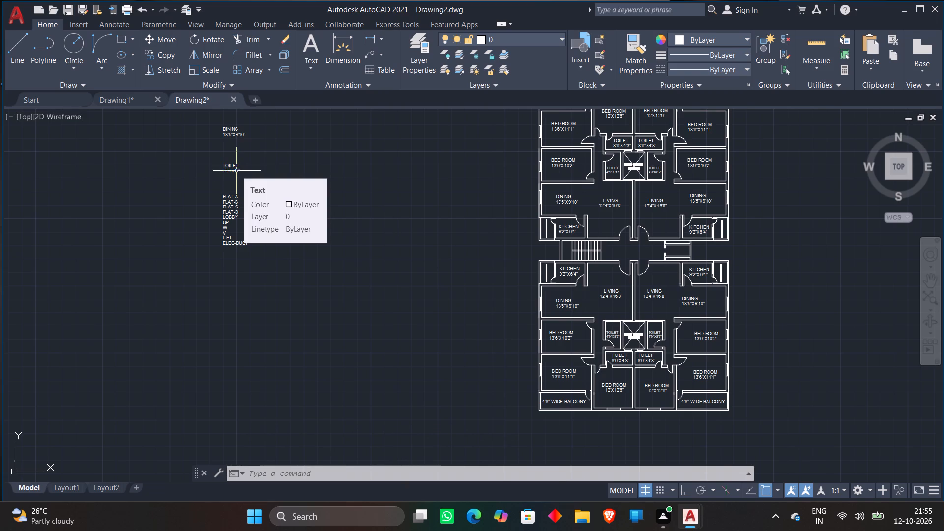
scroll(236, 171, "up", 1)
scroll(380, 213, "down", 1)
left_click(260, 124)
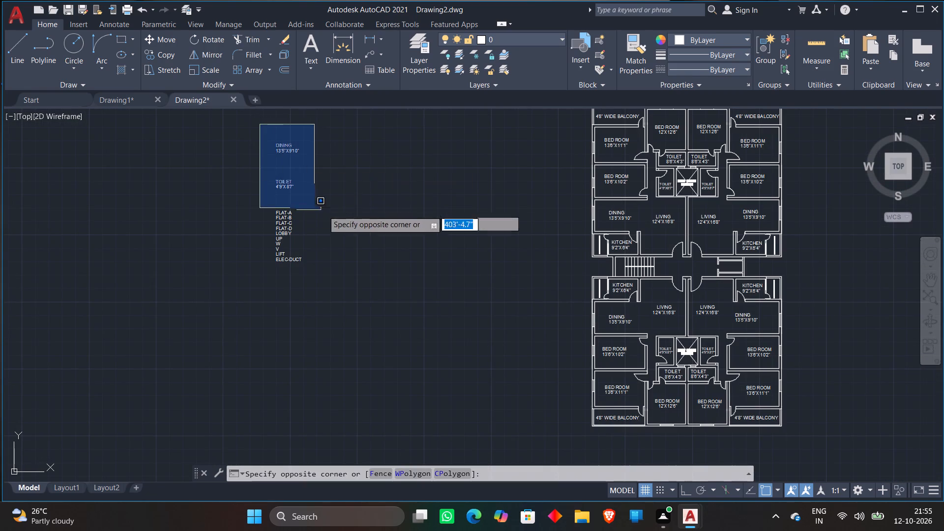
left_click(329, 194)
key("Delete")
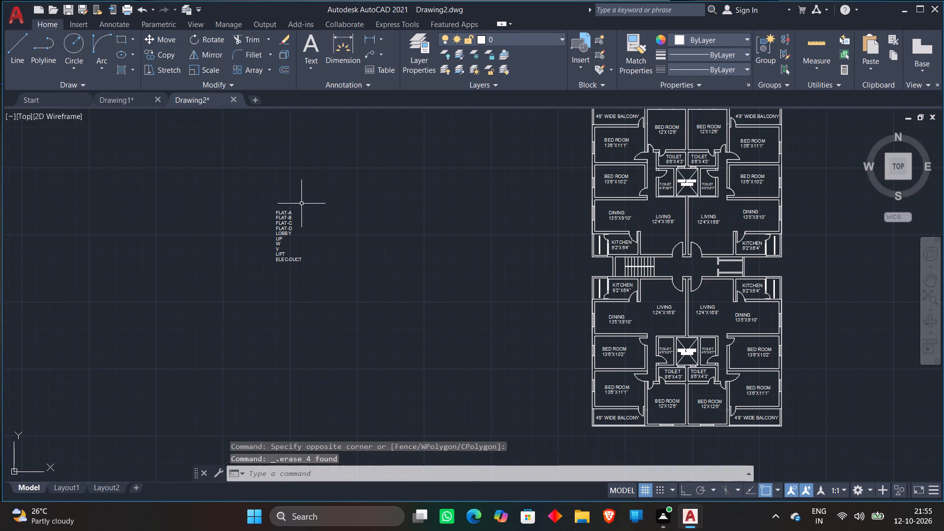
Move the FLAT-A label from the text list to below the LIVING label in the upper-left unit, beside its entrance door.
scroll(295, 211, "up", 1)
left_click(282, 213)
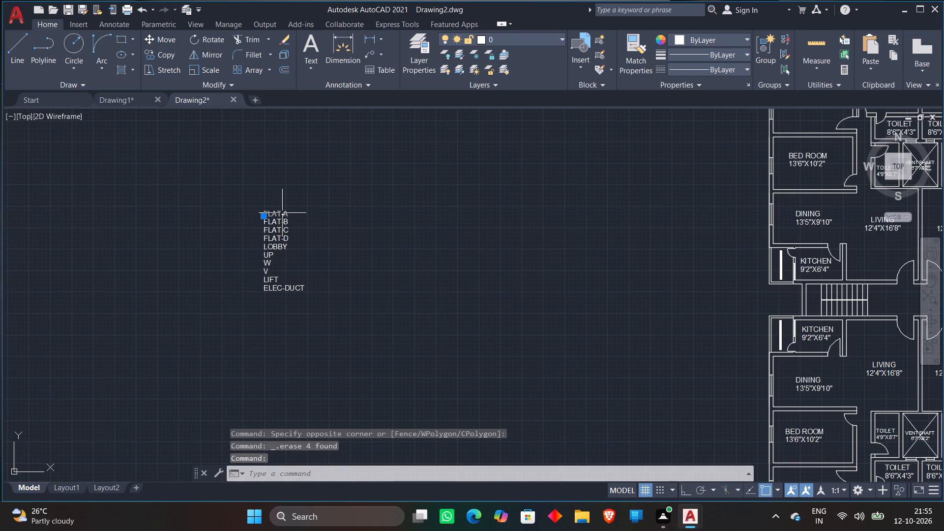
right_click(283, 213)
left_click(308, 283)
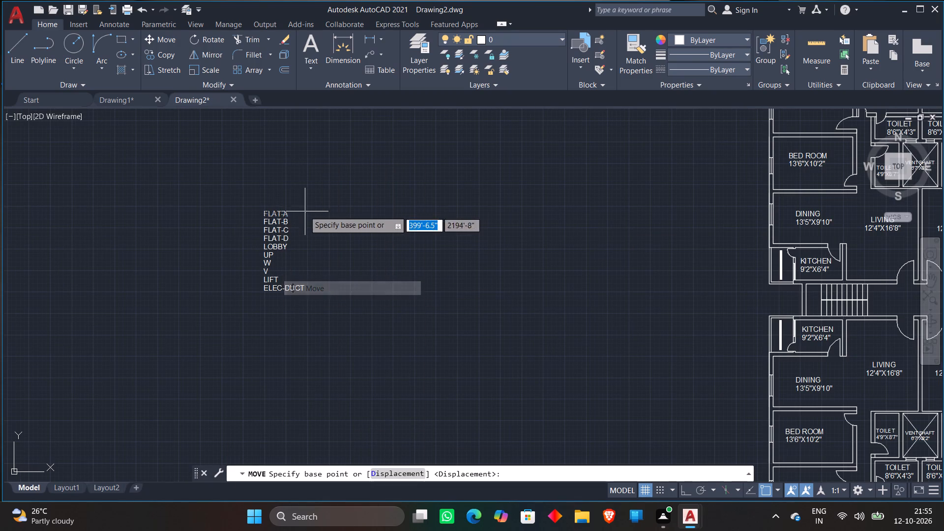
left_click(280, 210)
middle_click_drag(511, 230, 511, 231)
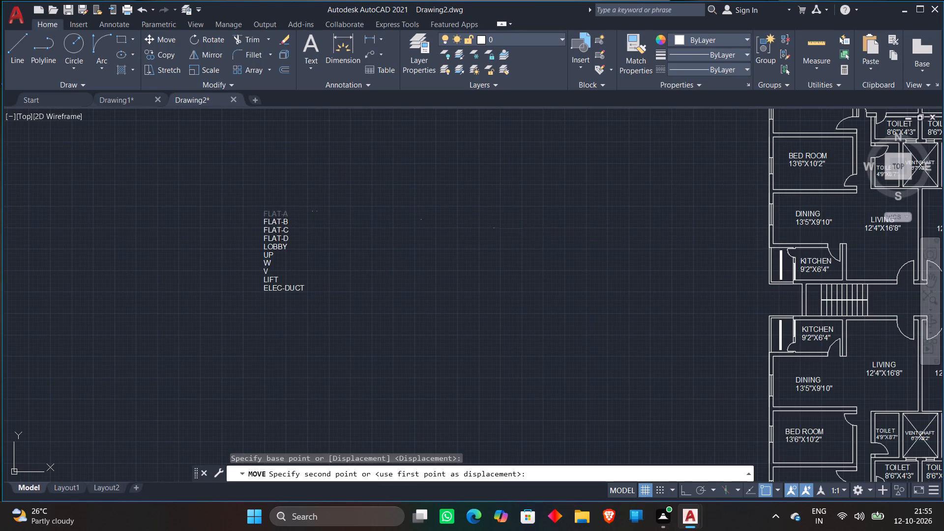
middle_click_drag(511, 231, 296, 249)
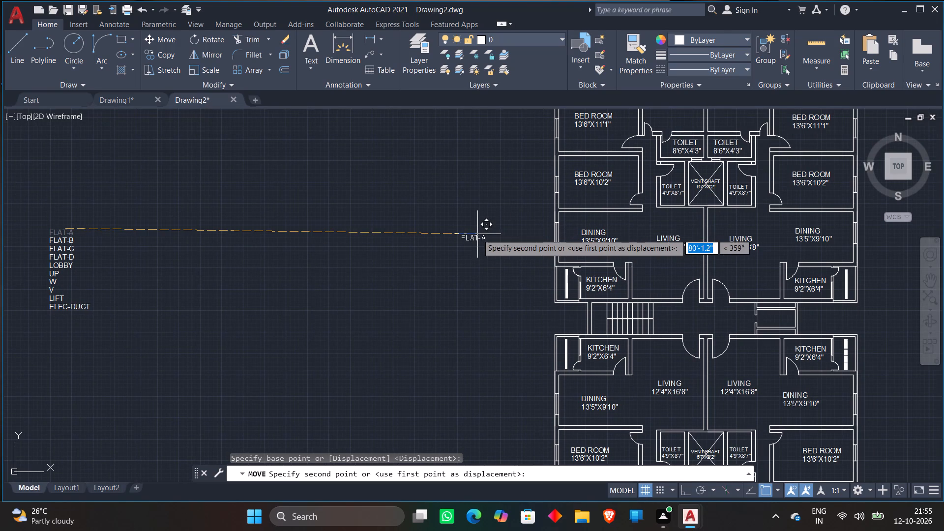
scroll(665, 262, "up", 2)
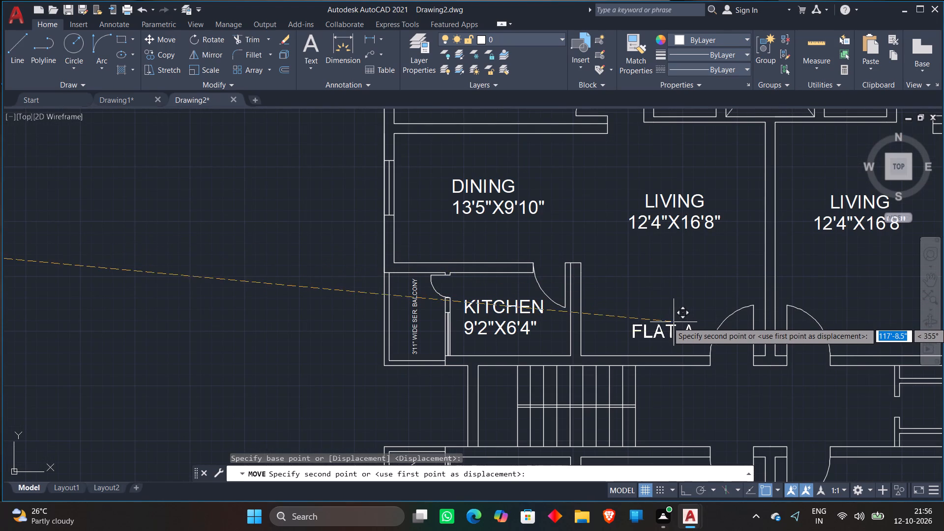
left_click(674, 322)
Move the FLAT-B label from the text list into the upper-right unit beside its entrance door, level with FLAT-A.
scroll(340, 262, "down", 2)
scroll(185, 266, "down", 1)
middle_click_drag(185, 266, 251, 272)
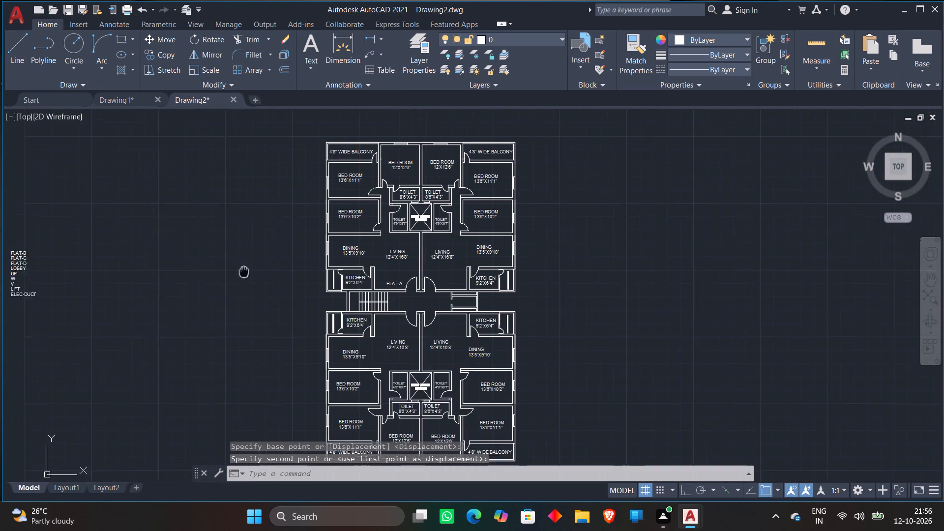
middle_click_drag(251, 272, 430, 283)
left_click(223, 266)
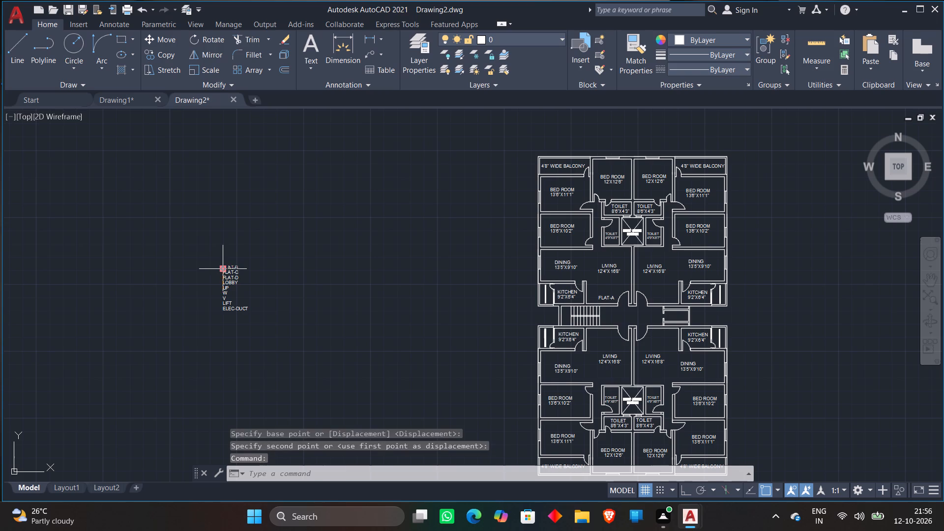
type("M")
key("space")
left_click(224, 266)
scroll(639, 276, "up", 2)
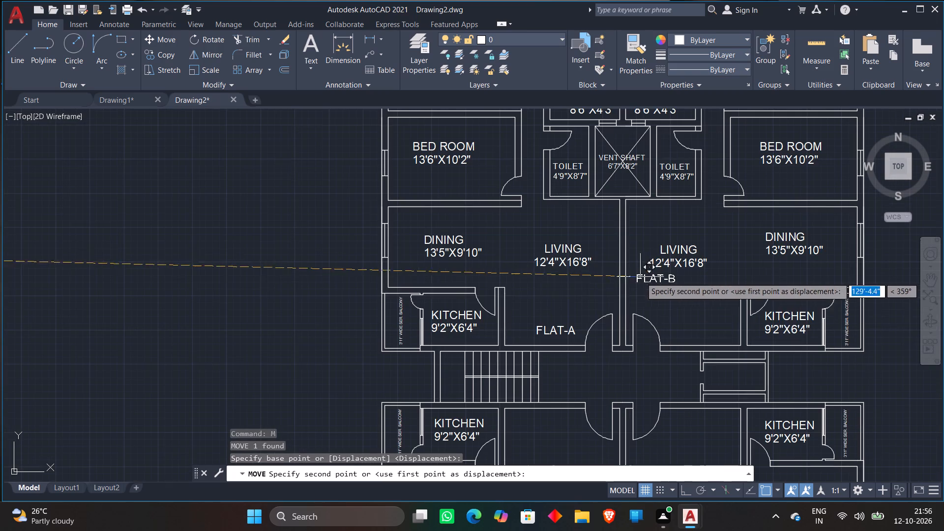
scroll(686, 319, "up", 2)
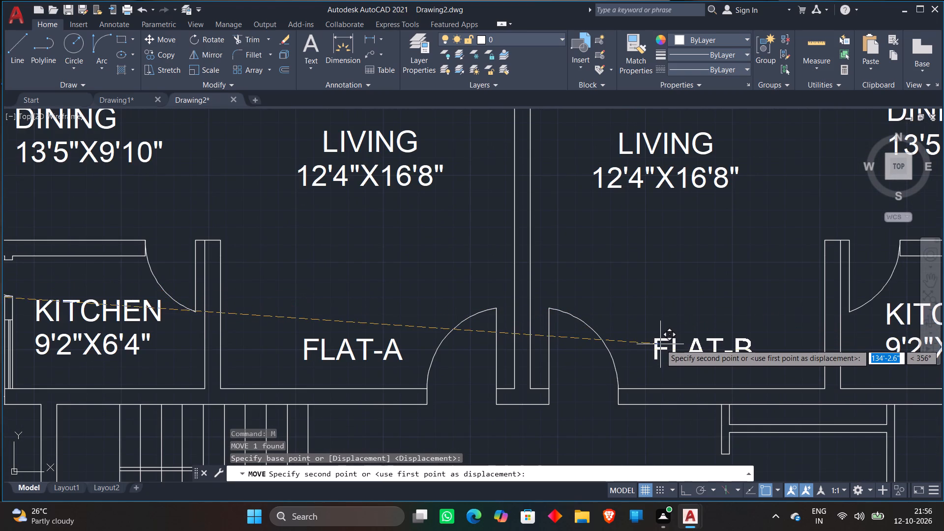
left_click(660, 344)
Move the FLAT-C label from the text list into the lower-right unit, above LIVING and beside the entrance door.
scroll(682, 244, "down", 2)
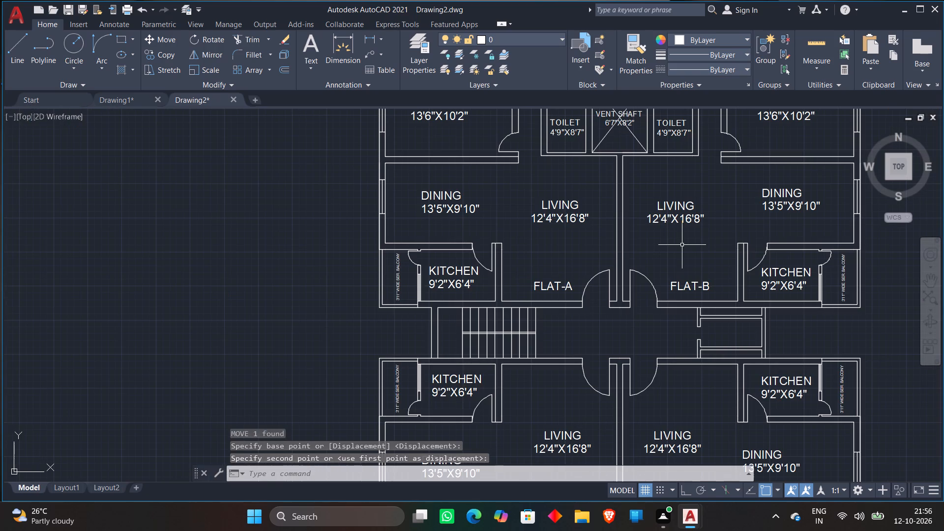
scroll(269, 280, "down", 2)
middle_click_drag(115, 294, 177, 290)
left_click(64, 254)
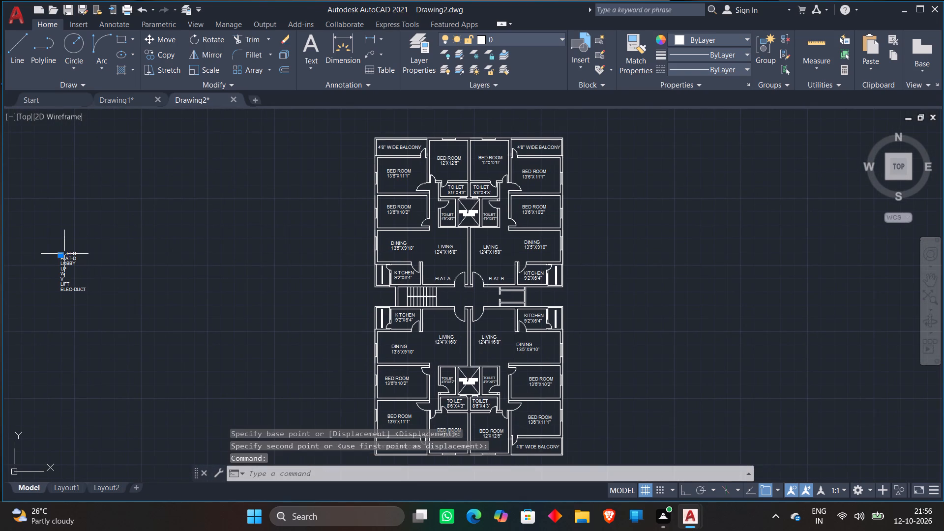
type("M")
key("space")
left_click(64, 253)
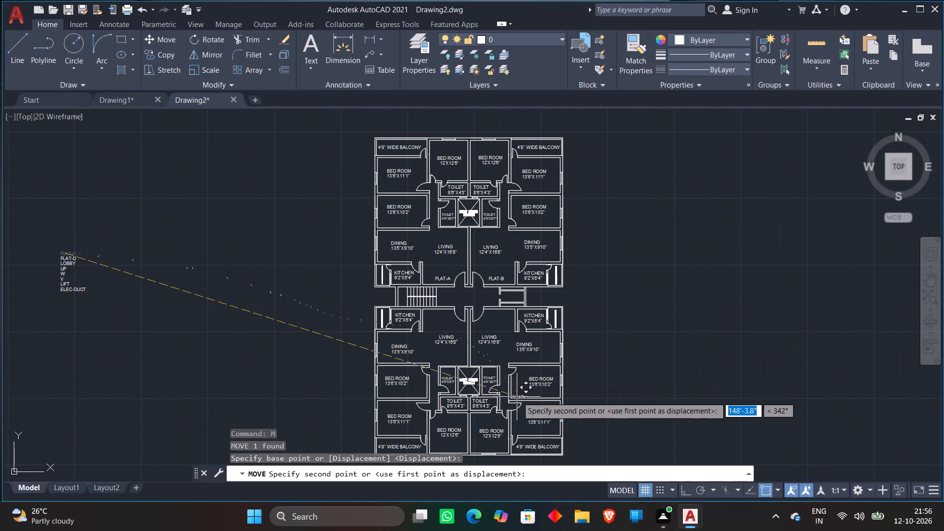
scroll(514, 392, "up", 2)
scroll(482, 209, "up", 1)
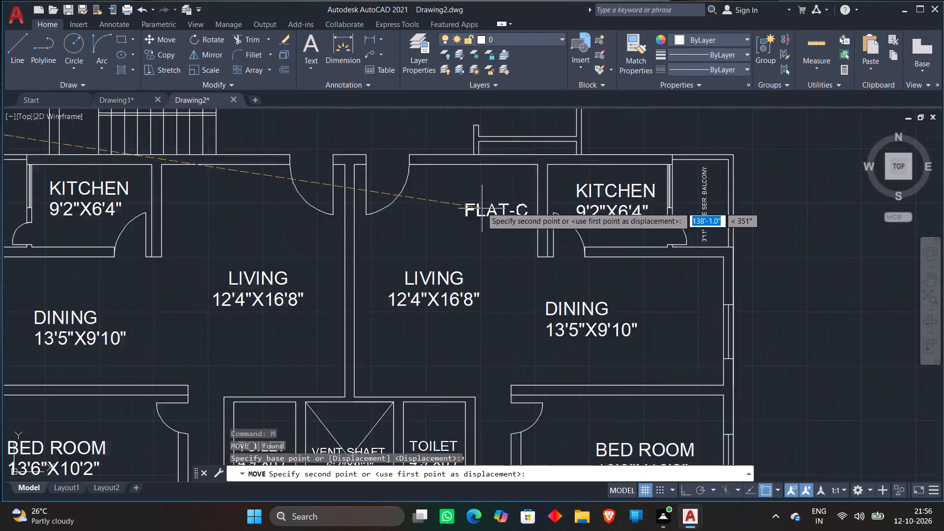
scroll(481, 207, "up", 2)
middle_click_drag(448, 171, 512, 321)
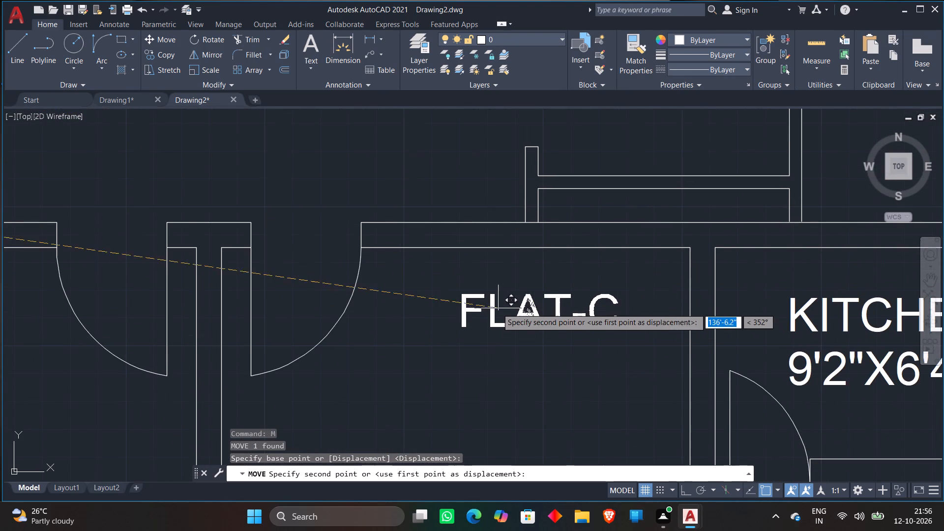
left_click(464, 296)
key("Escape")
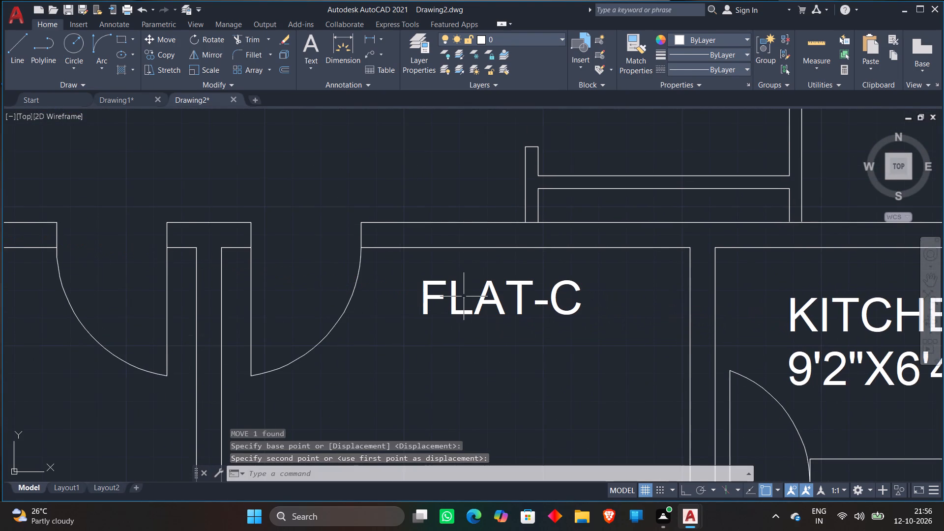
Move the FLAT-D label from the text list into the lower-left unit, between the kitchen and the entrance door.
scroll(464, 296, "down", 4)
scroll(219, 275, "down", 1)
middle_click_drag(82, 296, 313, 328)
left_click(184, 265)
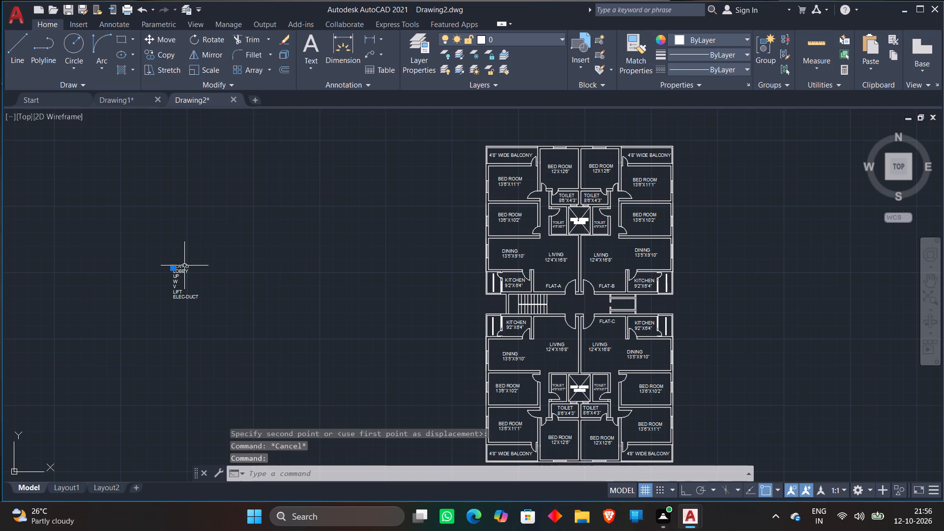
type("M")
key("space")
left_click(184, 265)
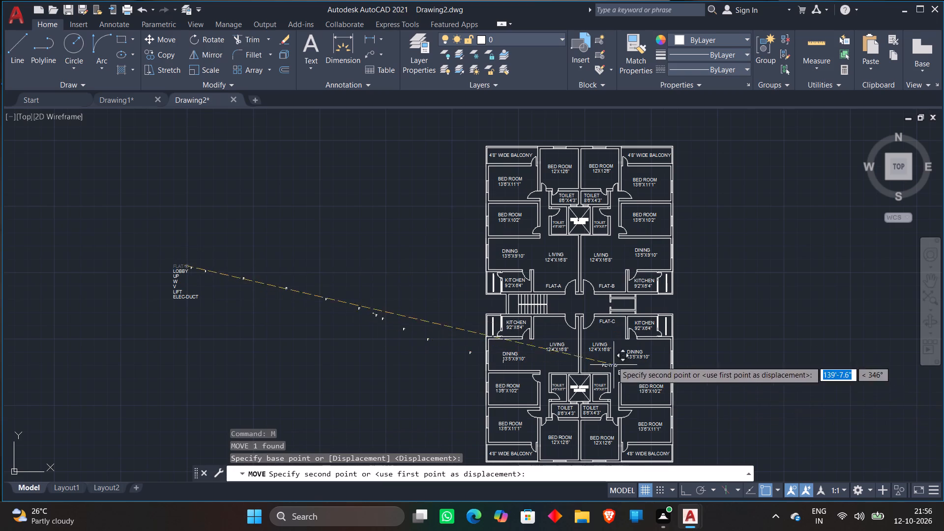
scroll(580, 322, "up", 3)
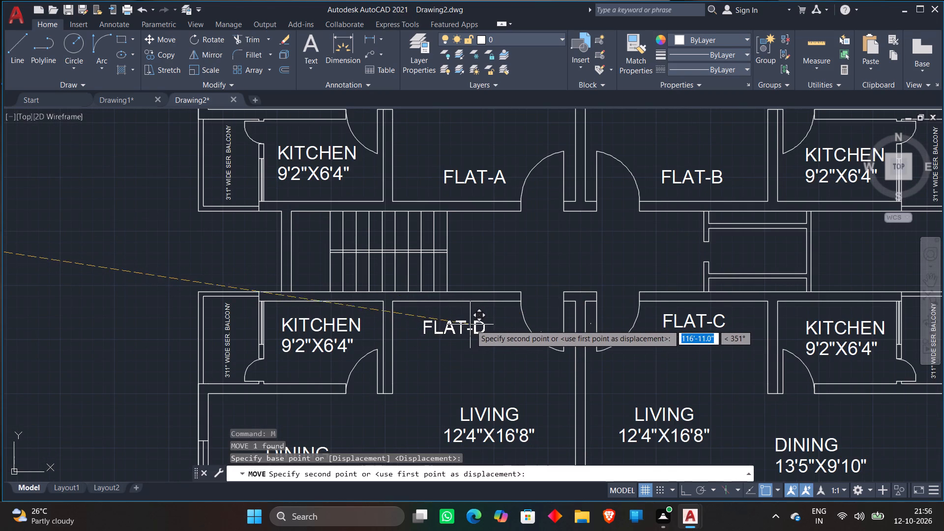
left_click(473, 324)
Move the LOBBY label from the text list to the centre of the common area between the four flat entrances.
scroll(471, 305, "down", 2)
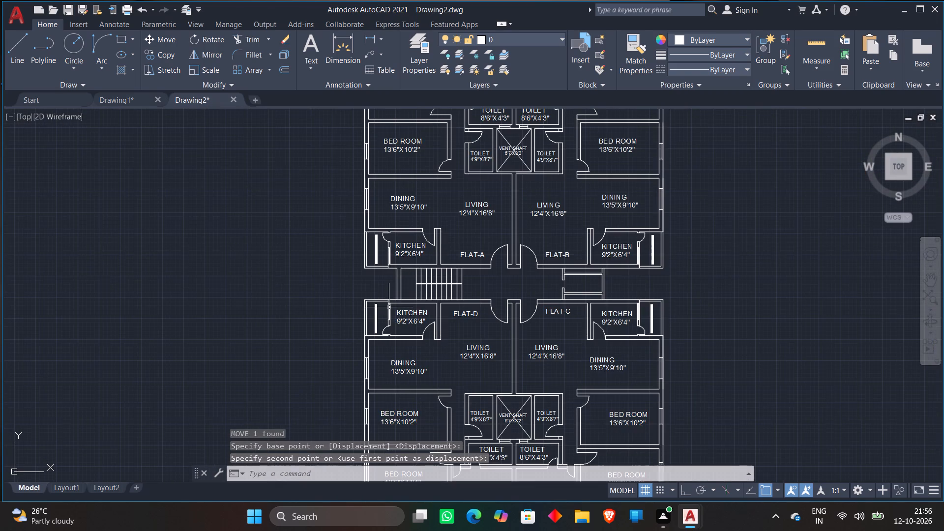
scroll(382, 306, "down", 1)
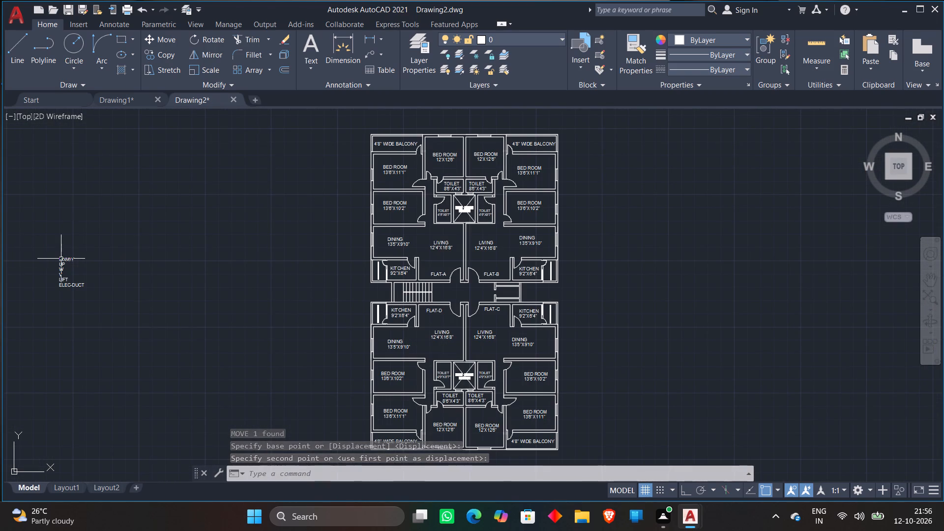
left_click(61, 259)
type("M")
key("space")
left_click(62, 259)
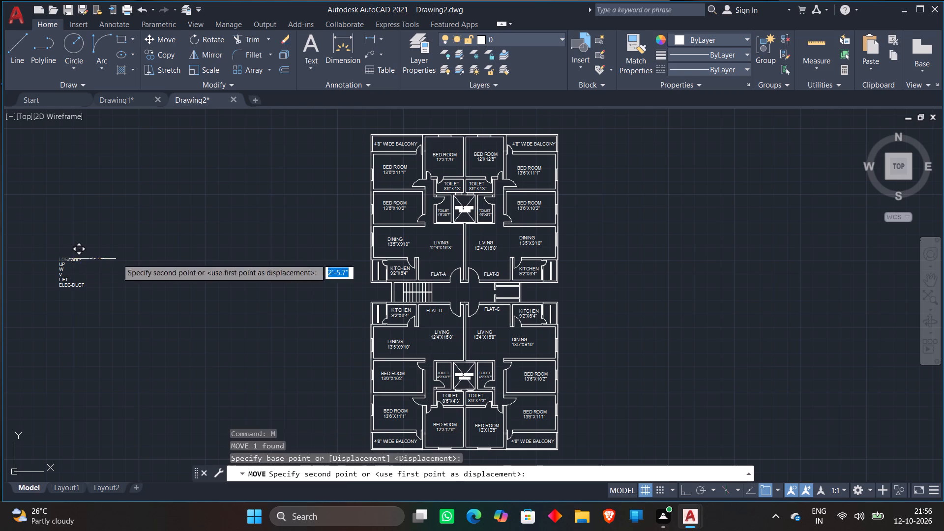
scroll(481, 272, "up", 2)
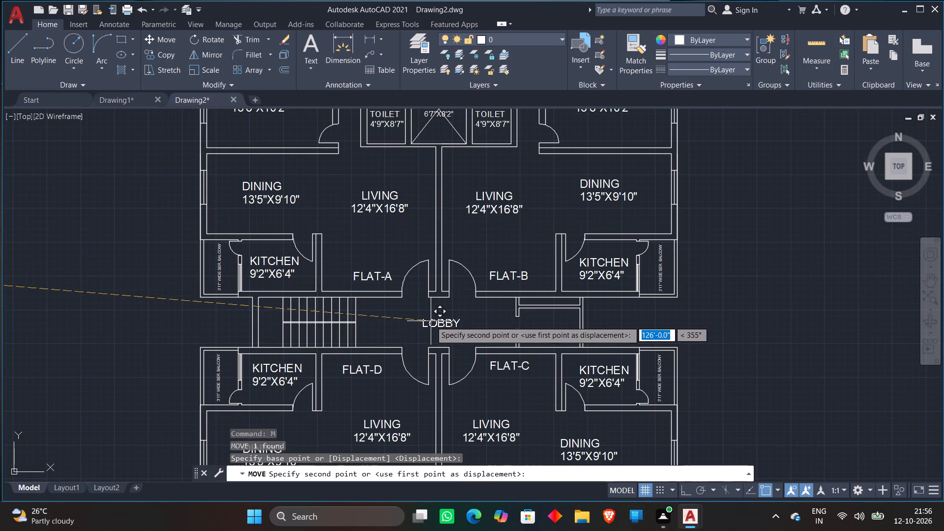
left_click(432, 319)
Trim the short line closing the lower end of the staircase's outer wall where it meets the FLAT-D unit's wall.
scroll(124, 285, "down", 1)
middle_click_drag(123, 285, 230, 286)
scroll(224, 318, "up", 1)
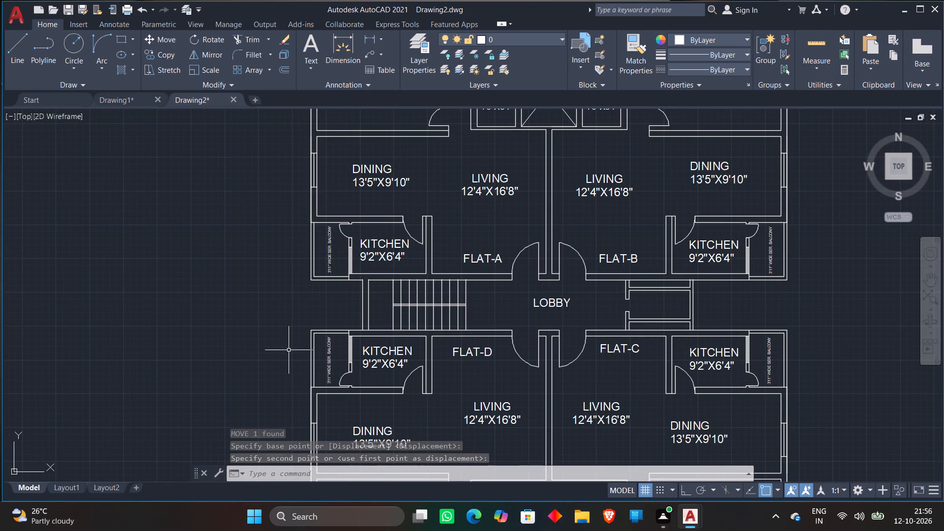
type("TR")
key("space")
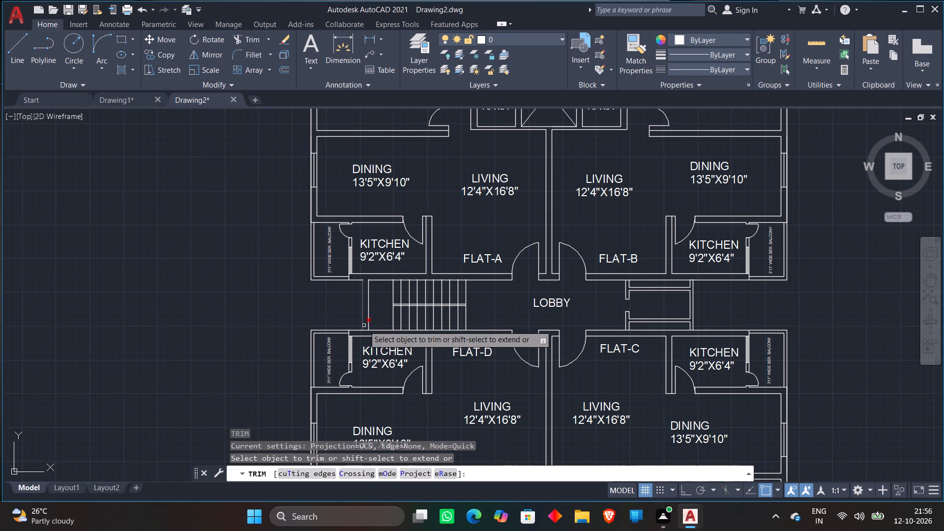
left_click(365, 329)
key("Escape")
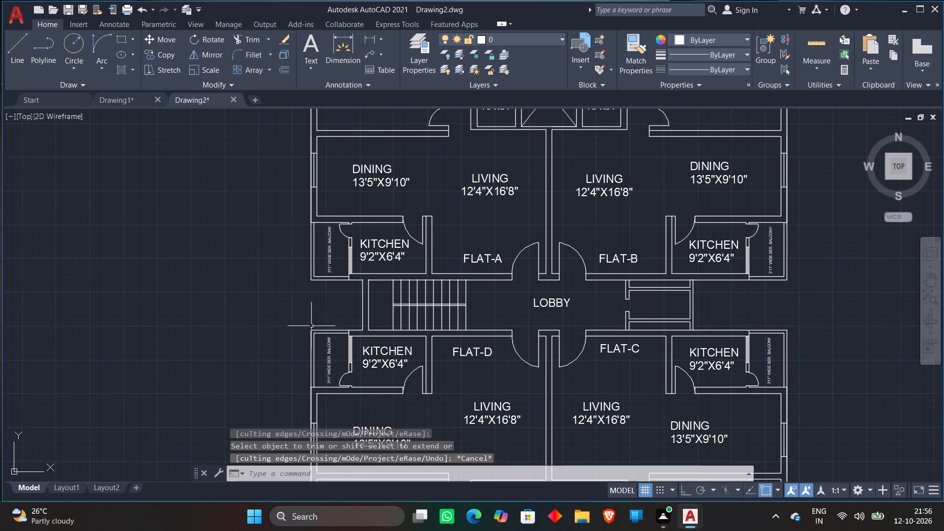
Move the remaining UP, W, V, LIFT and ELEC-DUCT list texts closer to the plan, just outside the staircase side.
scroll(257, 304, "down", 1)
middle_click_drag(257, 304, 338, 310)
scroll(188, 289, "down", 1)
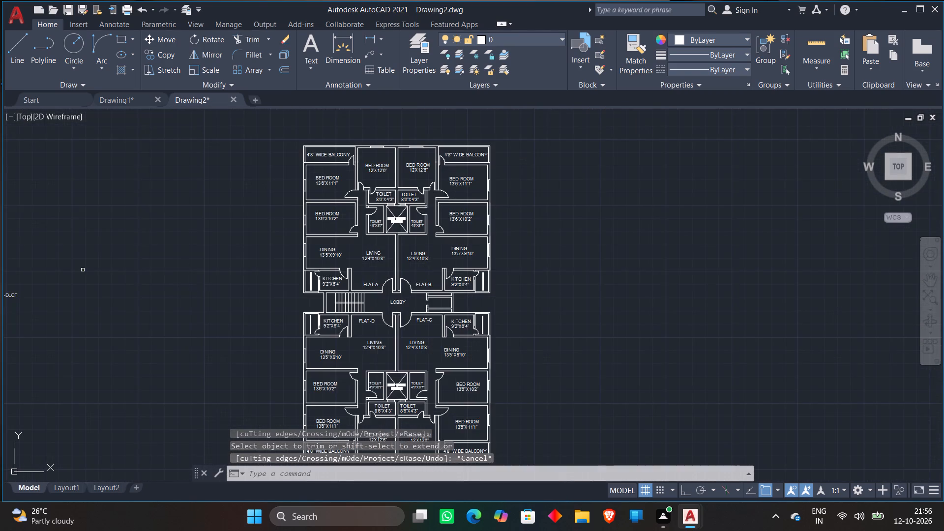
scroll(65, 278, "down", 1)
left_click(1, 269)
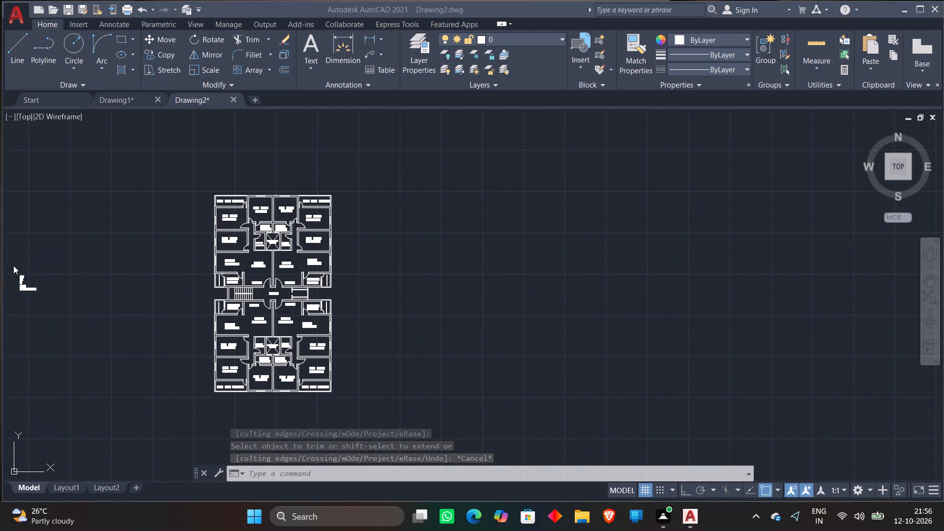
left_click(13, 265)
key("Escape")
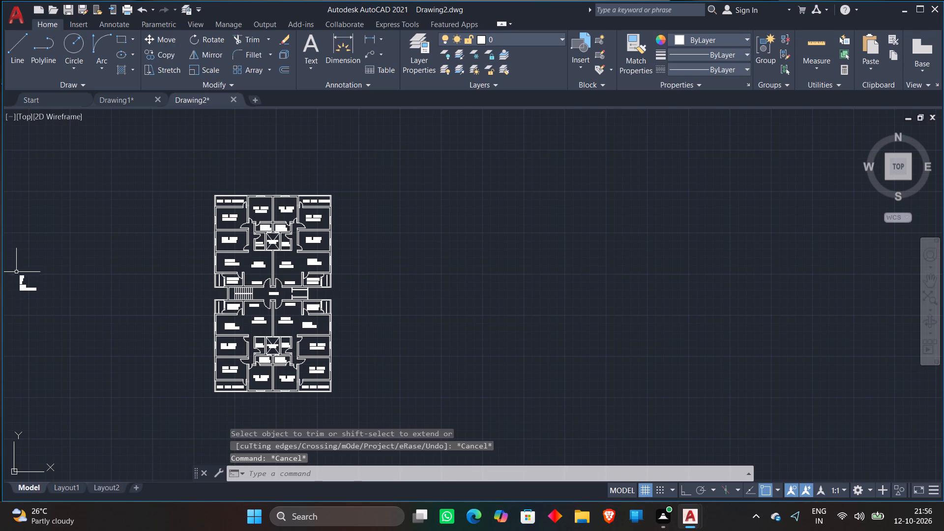
left_click(9, 267)
left_click(63, 321)
key("m")
key("space")
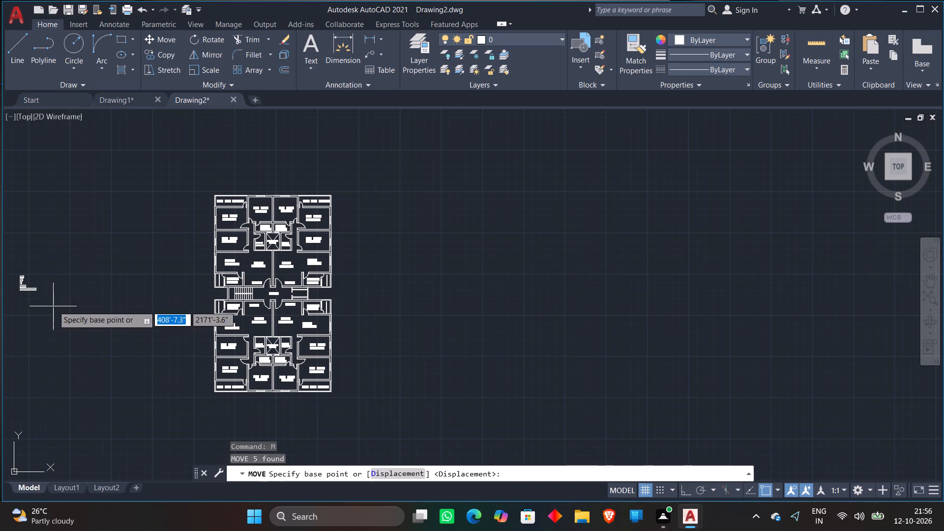
left_click(33, 291)
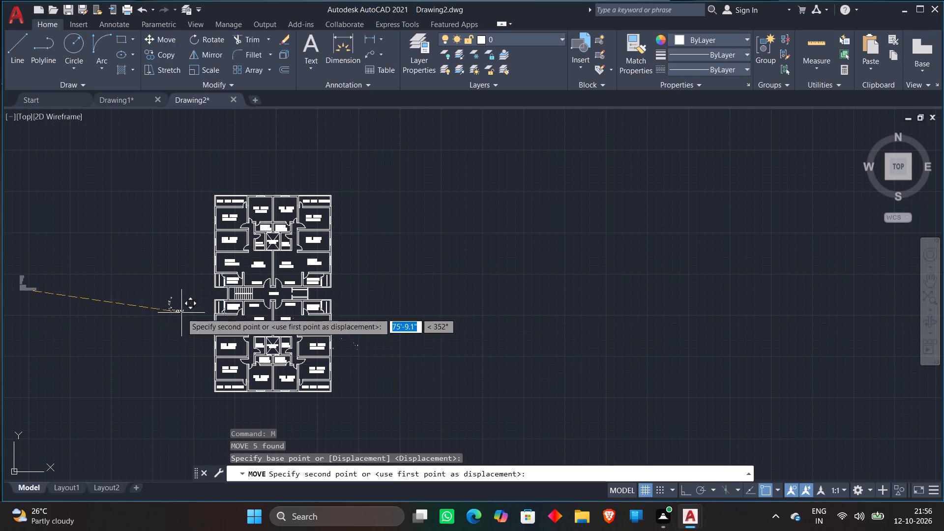
left_click(182, 313)
Move the UP label from the text list to the lobby end of the staircase, beside its lower flight.
scroll(183, 306, "up", 2)
left_click(158, 287)
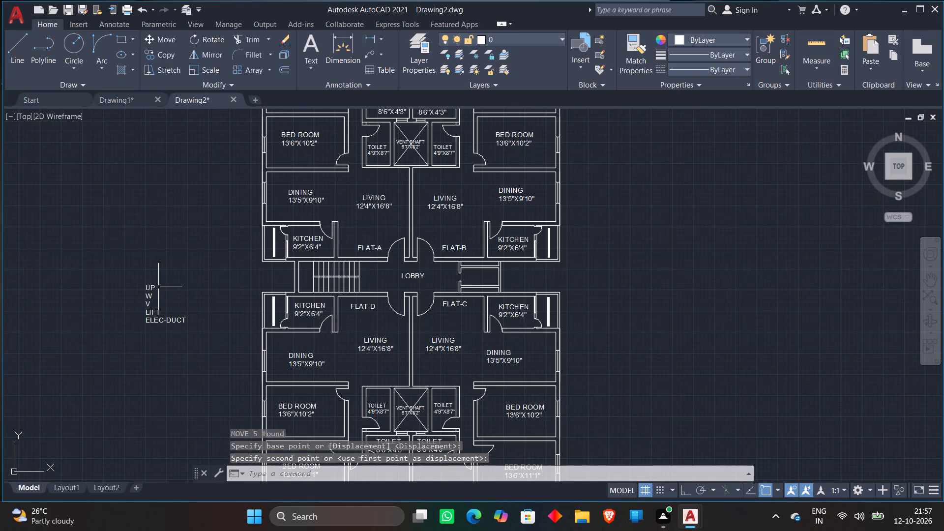
left_click(148, 287)
type("M")
key("space")
left_click(165, 288)
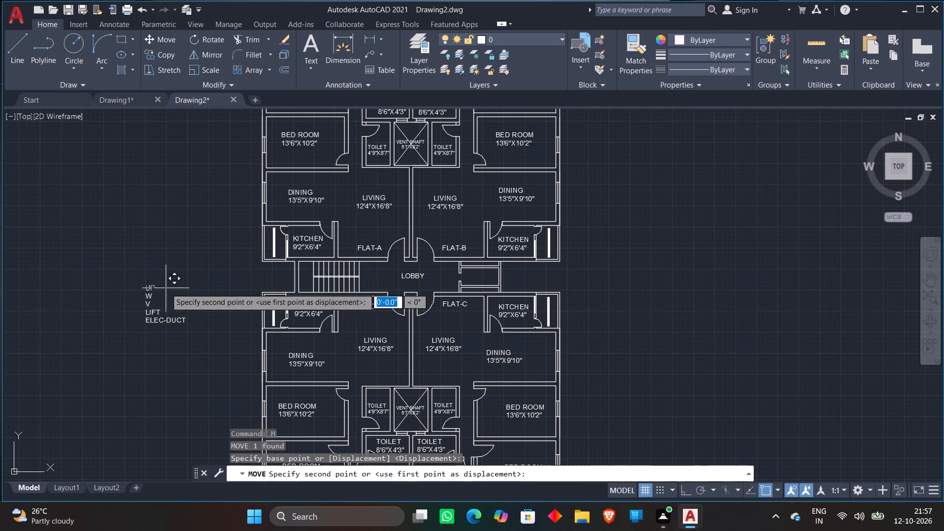
scroll(387, 281, "up", 3)
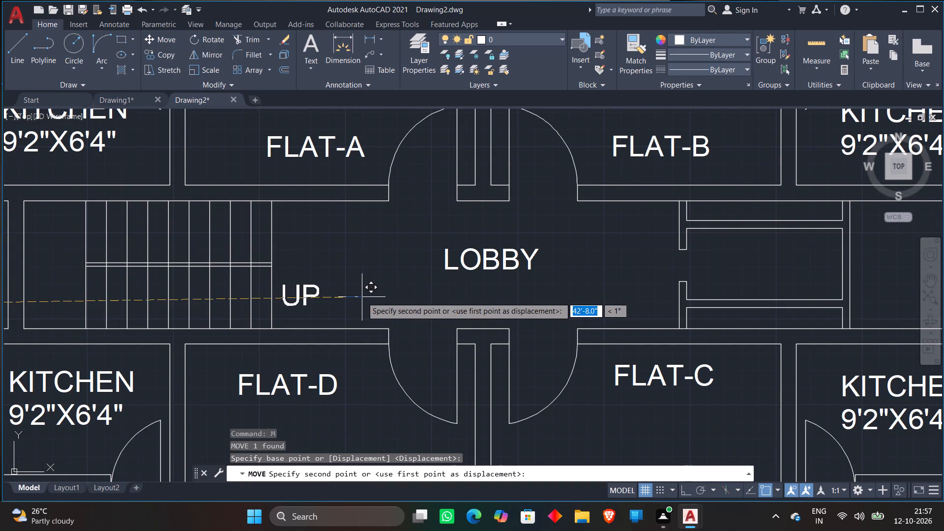
left_click(362, 297)
Scale the UP label beside the staircase down to about 0.5 of its size.
left_click(299, 294)
right_click(299, 294)
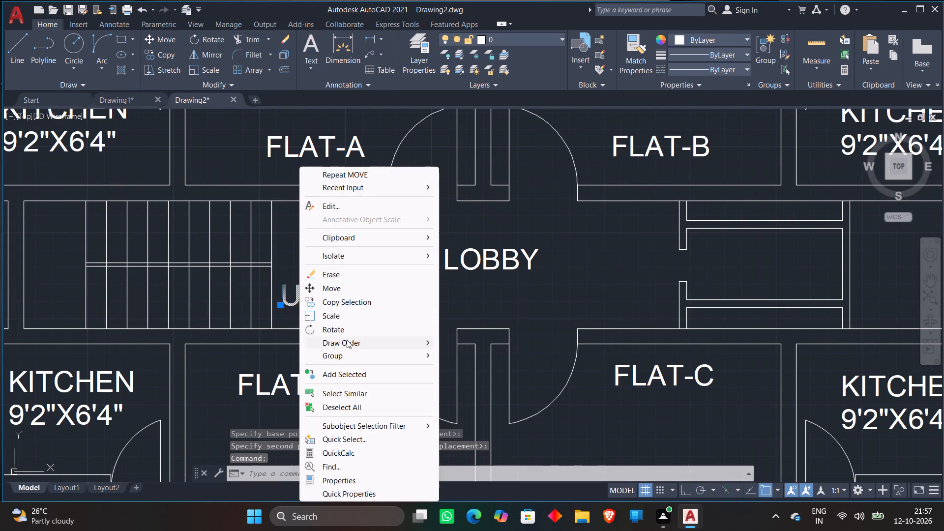
left_click(342, 315)
left_click(311, 295)
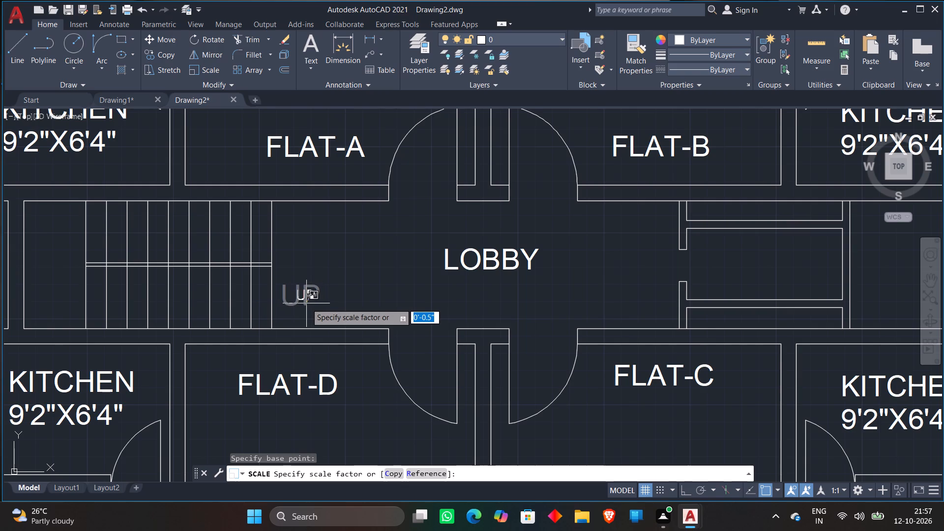
left_click(308, 304)
Move the UP label closer to the lobby end of the staircase's lower flight.
left_click(308, 295)
type("M")
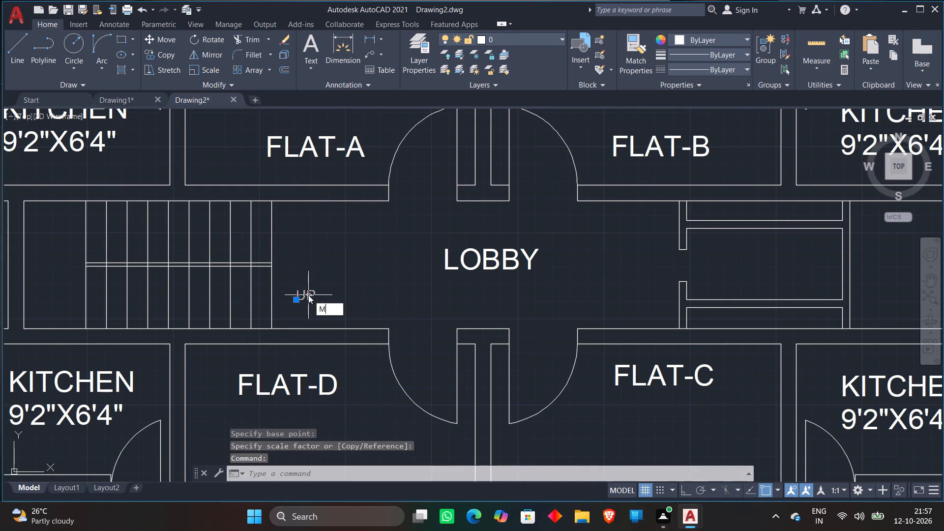
key("space")
left_click(308, 295)
left_click(295, 295)
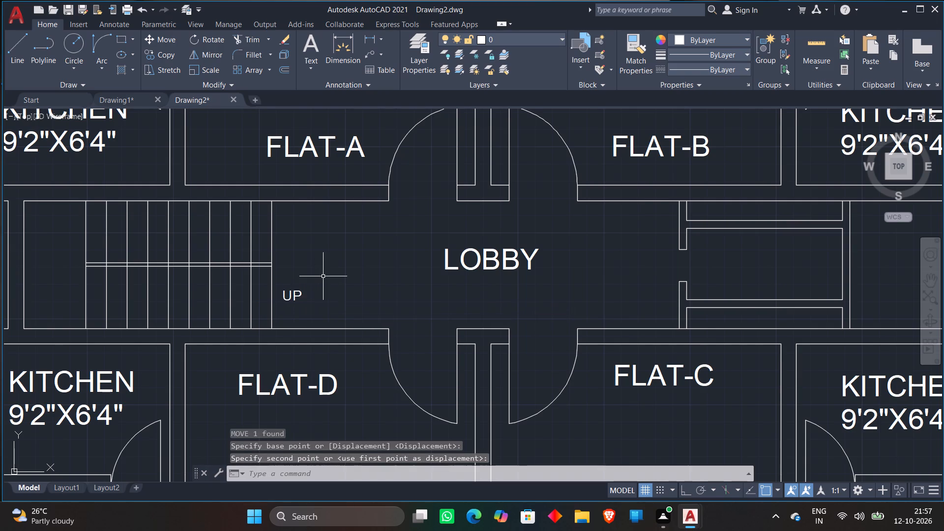
Copy the W label from the text list to outside the windows of FLAT-A's 13'6"X11'1" and 13'6"X10'2" bedrooms.
scroll(323, 276, "down", 1)
middle_click_drag(323, 276, 327, 277)
scroll(338, 275, "down", 1)
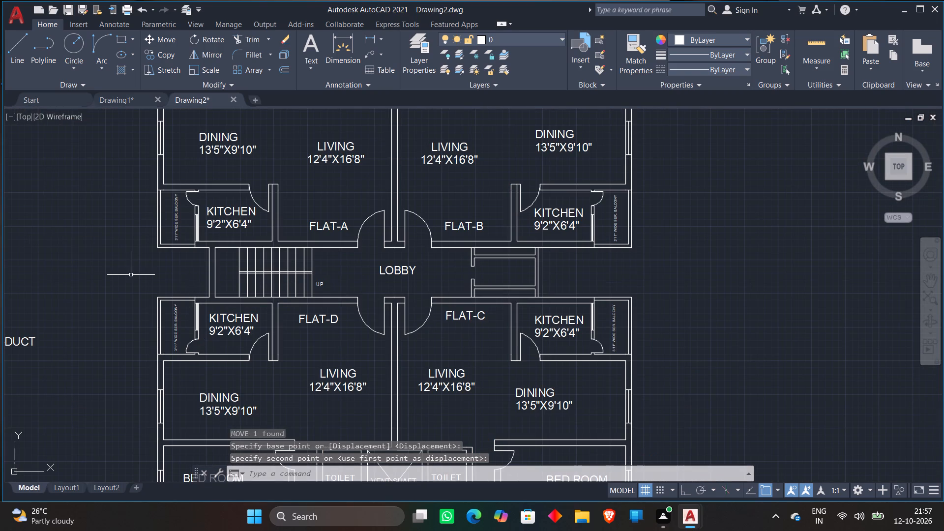
middle_click_drag(131, 275, 295, 290)
left_click(140, 318)
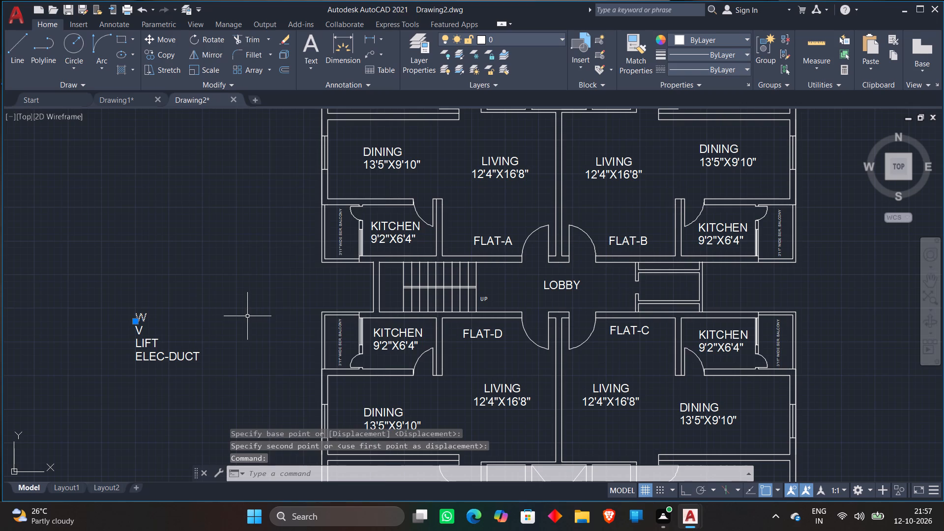
right_click(247, 316)
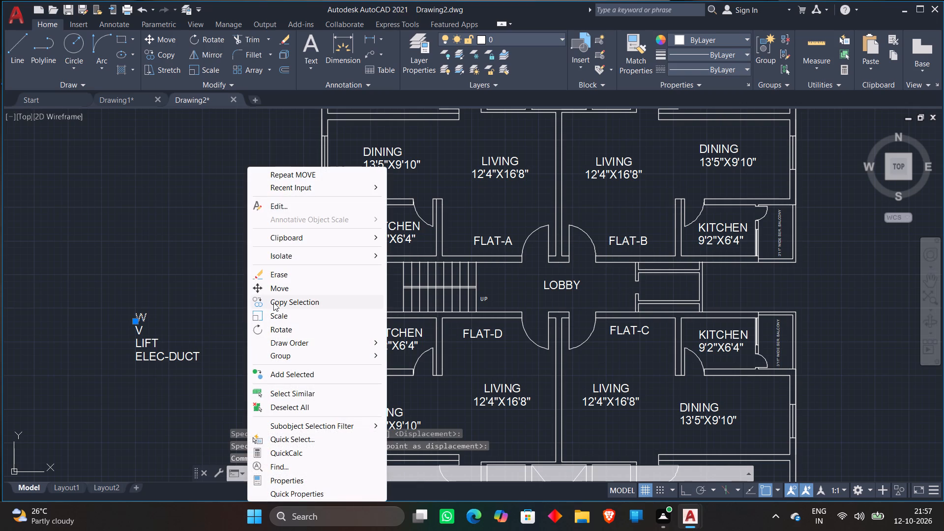
left_click(273, 302)
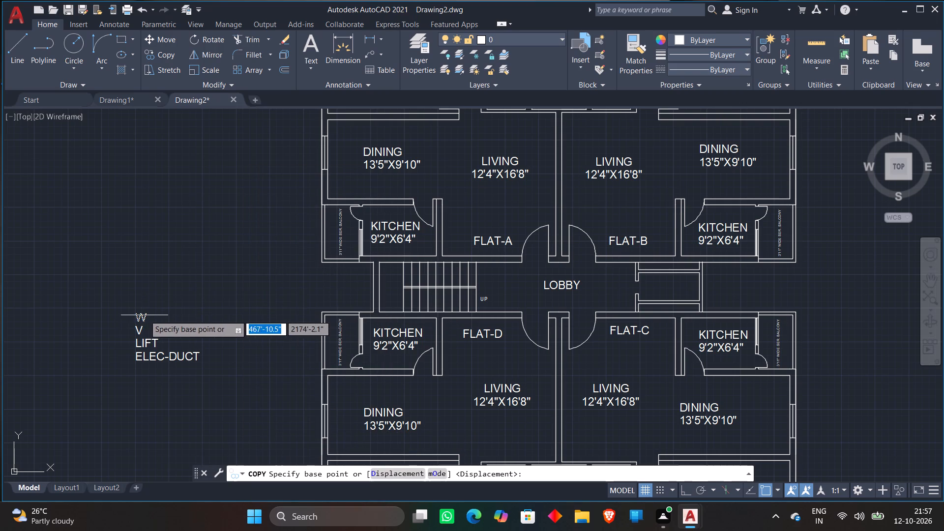
left_click(145, 315)
scroll(248, 265, "down", 2)
middle_click_drag(260, 203, 260, 208)
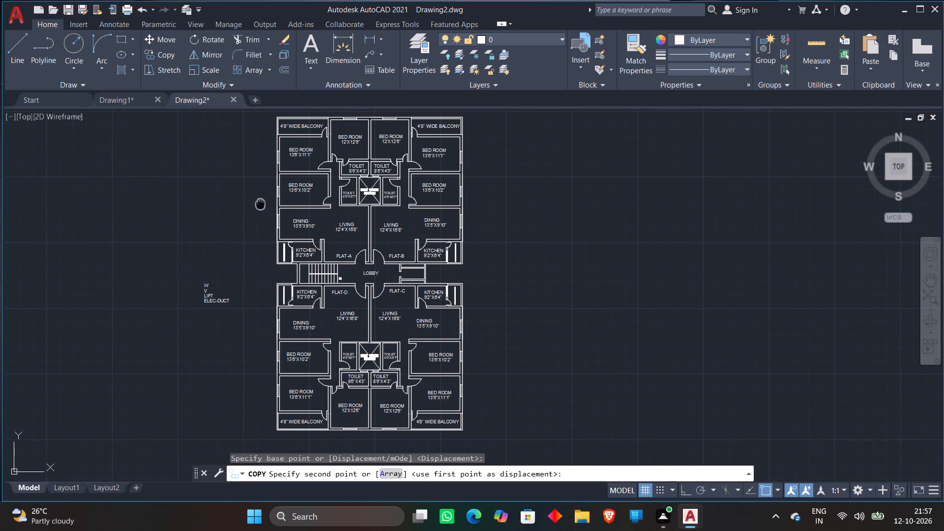
middle_click_drag(260, 208, 264, 261)
scroll(264, 194, "up", 2)
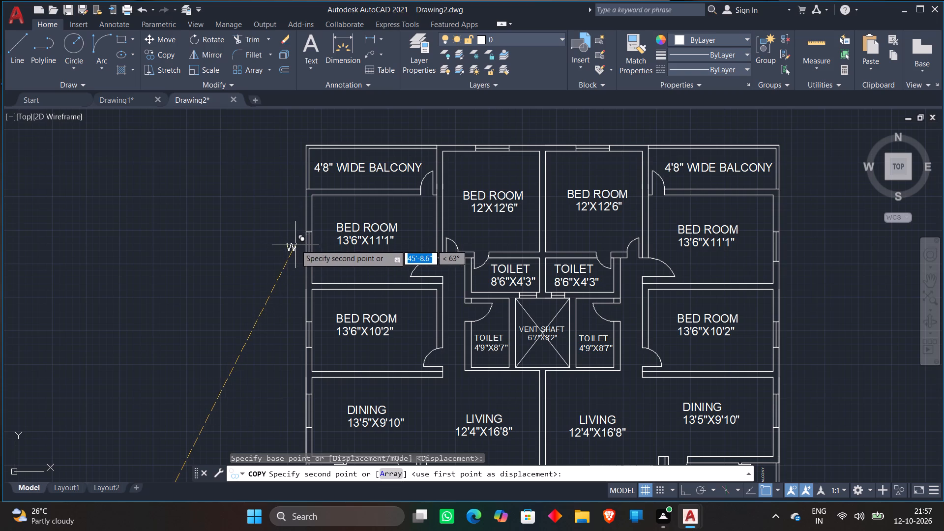
left_click(298, 244)
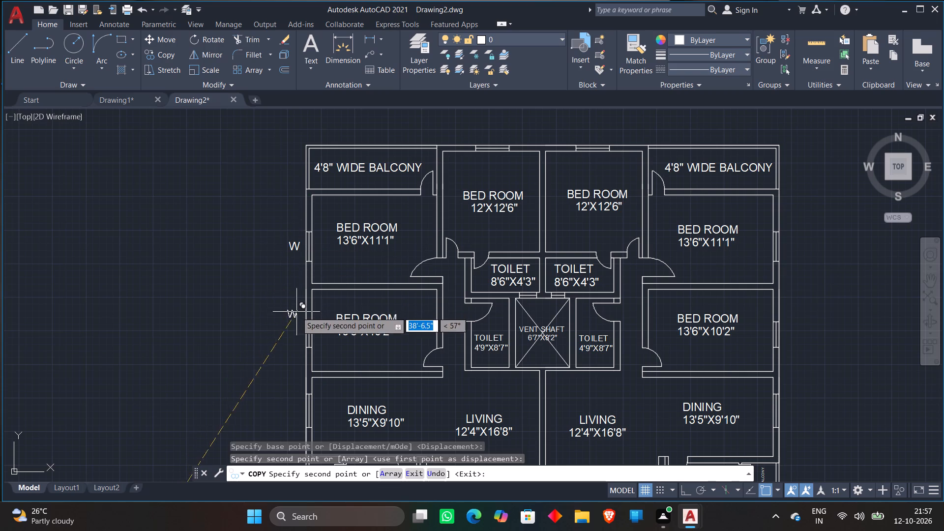
left_click(300, 332)
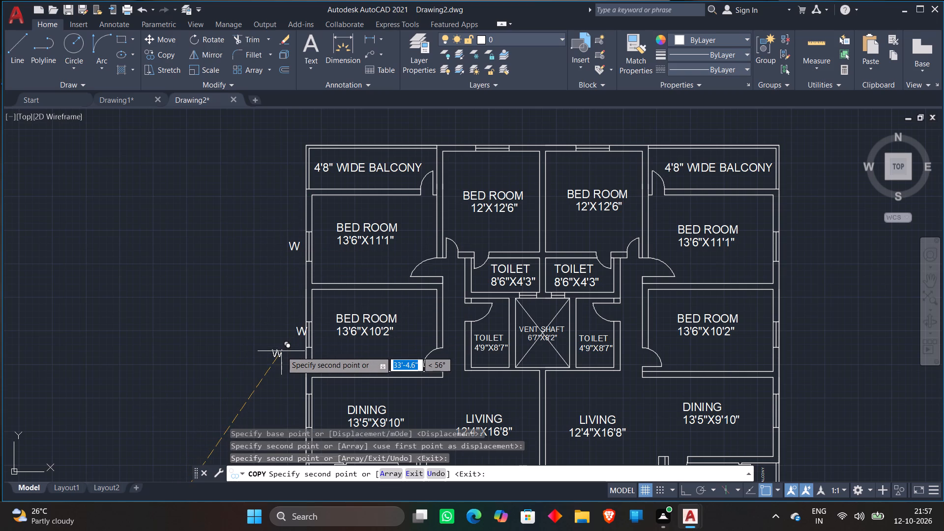
key("ctrl+z")
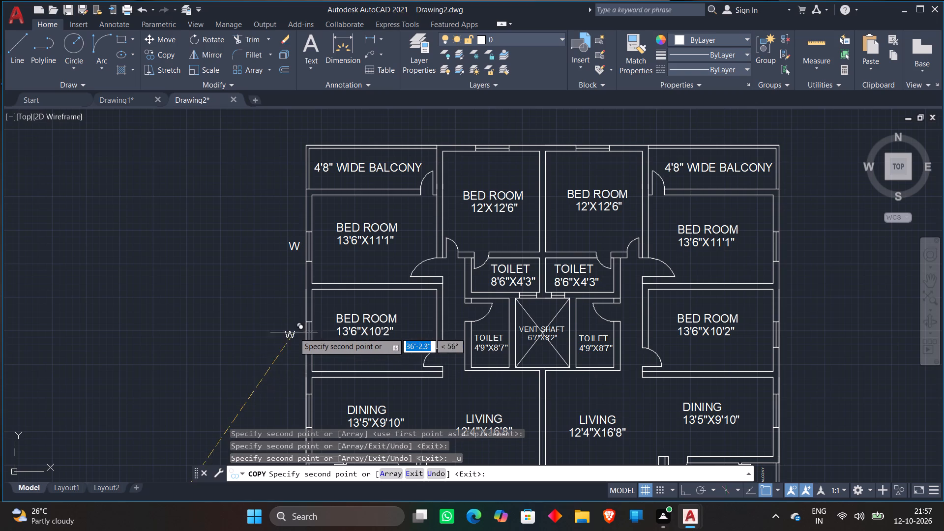
scroll(294, 332, "up", 3)
left_click(316, 344)
Place another W copy outside the window of FLAT-A's dining room.
scroll(308, 303, "down", 1)
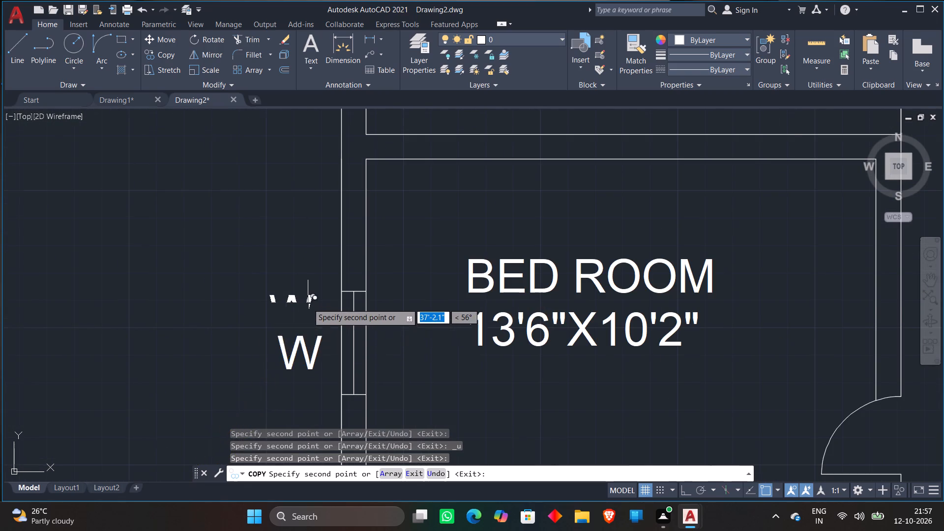
scroll(308, 303, "down", 2)
middle_click_drag(287, 347, 314, 227)
scroll(321, 267, "up", 2)
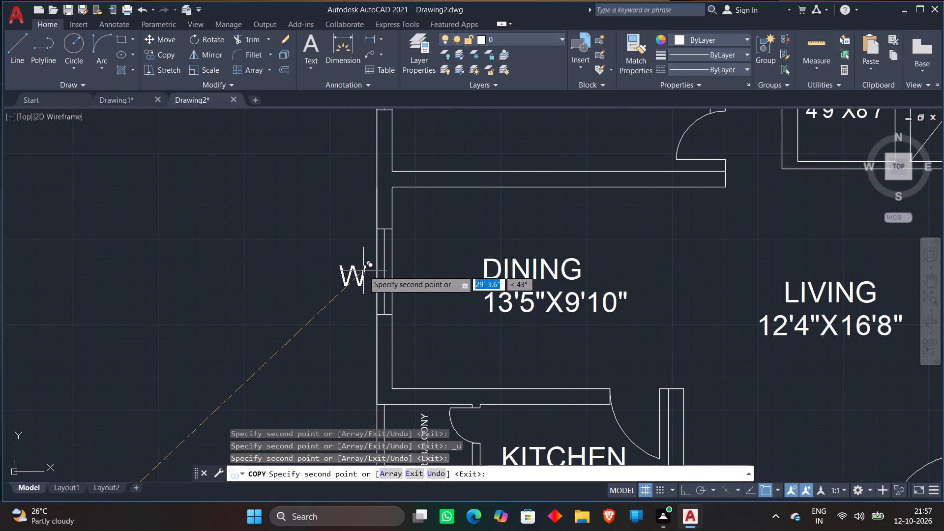
left_click(363, 270)
Place W copies outside the windows of the 12'X12'6" bedrooms in FLAT-A and FLAT-B.
scroll(362, 257, "down", 3)
scroll(390, 323, "up", 3)
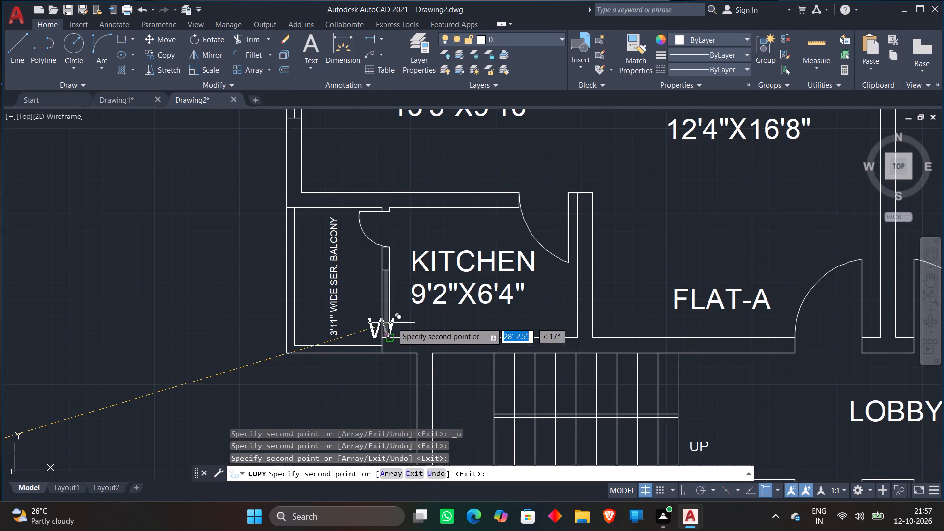
scroll(422, 317, "up", 1)
scroll(245, 322, "down", 1)
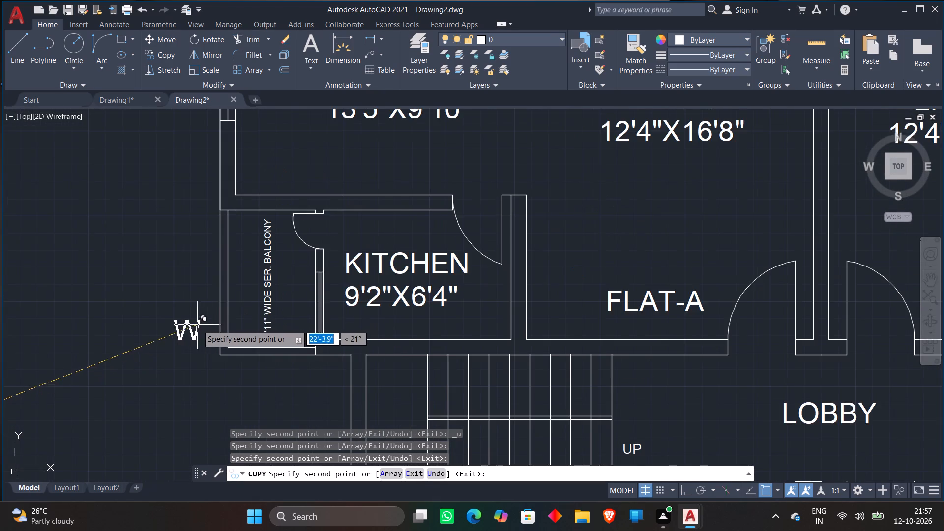
scroll(188, 327, "down", 2)
scroll(125, 330, "down", 1)
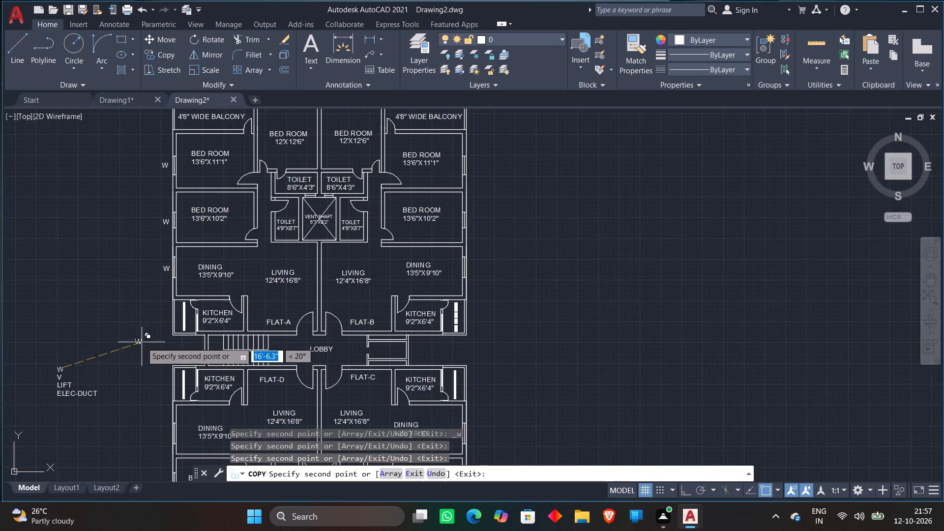
scroll(147, 350, "down", 1)
scroll(252, 172, "up", 3)
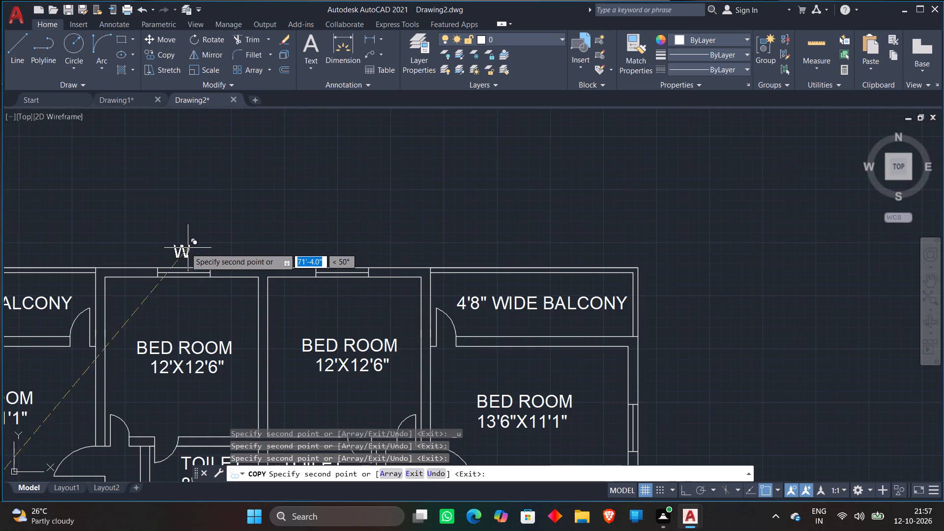
left_click(190, 247)
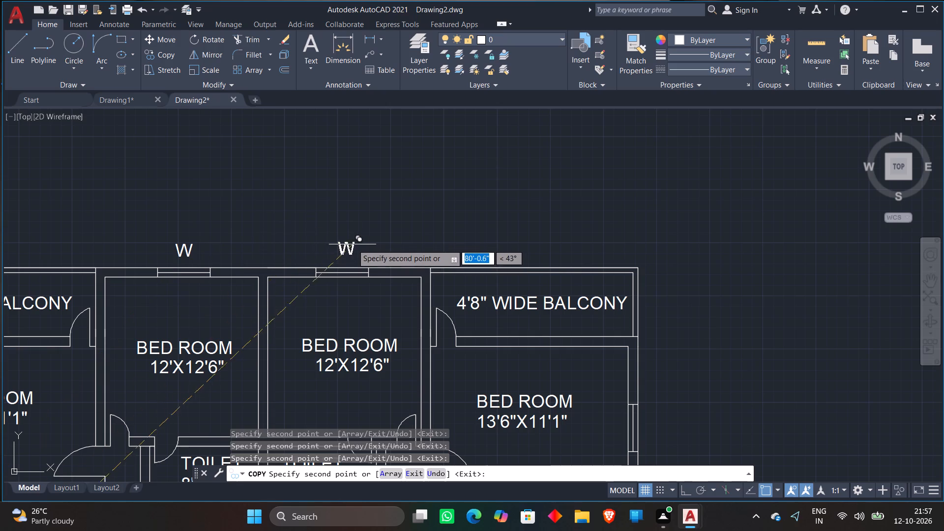
left_click(350, 245)
Place W copies outside the windows of FLAT-B's 13'6"X11'1" bedroom, 13'6"X10'2" bedroom and dining room.
scroll(694, 295, "down", 2)
middle_click_drag(709, 341, 700, 299)
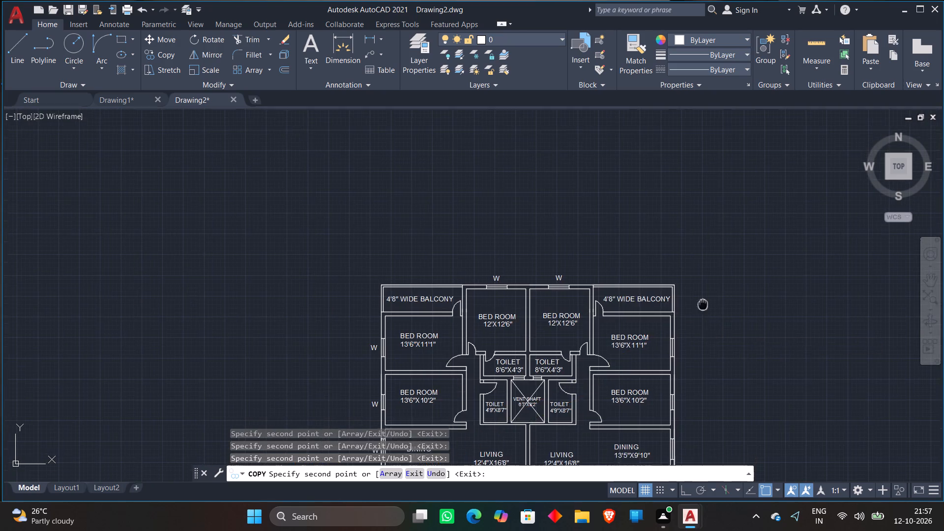
middle_click_drag(700, 299, 678, 222)
scroll(671, 231, "up", 3)
left_click(584, 245)
scroll(641, 348, "down", 1)
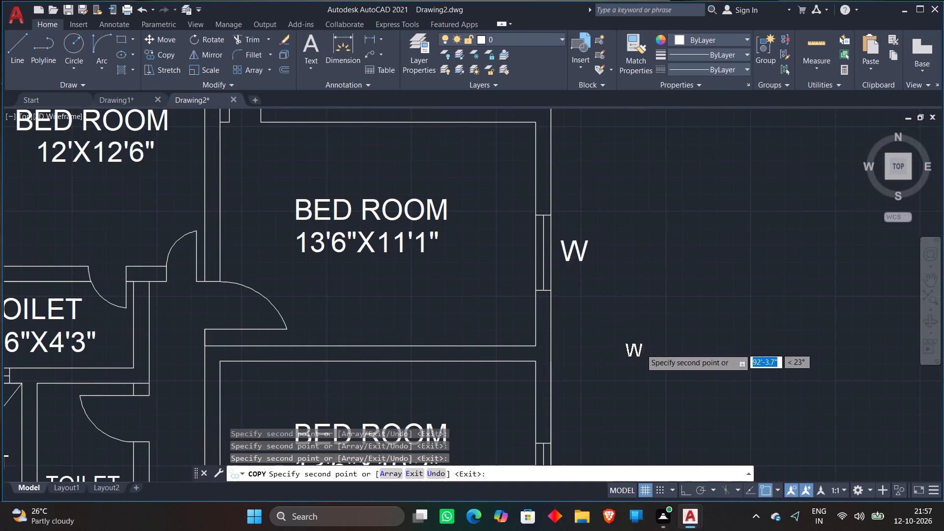
scroll(641, 349, "down", 1)
middle_click_drag(636, 356, 644, 228)
scroll(634, 274, "up", 2)
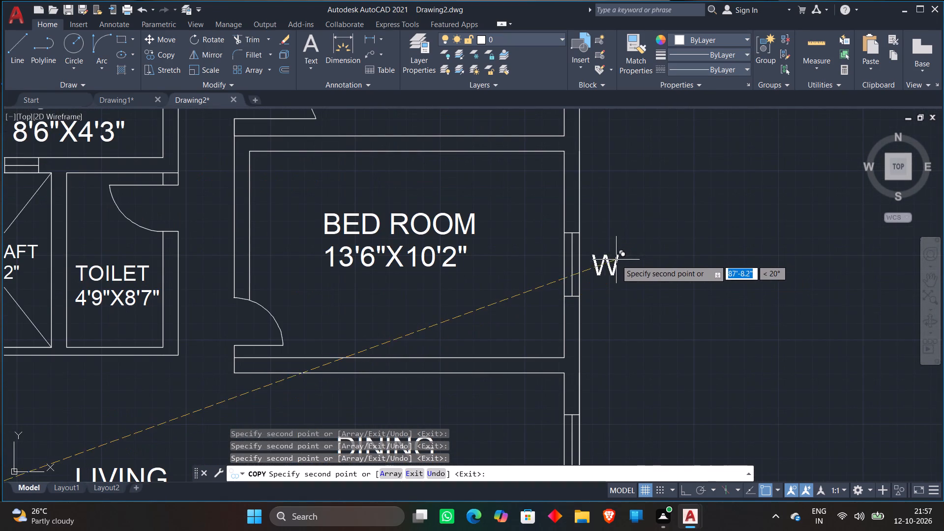
left_click(616, 260)
scroll(642, 235, "down", 4)
scroll(655, 305, "up", 3)
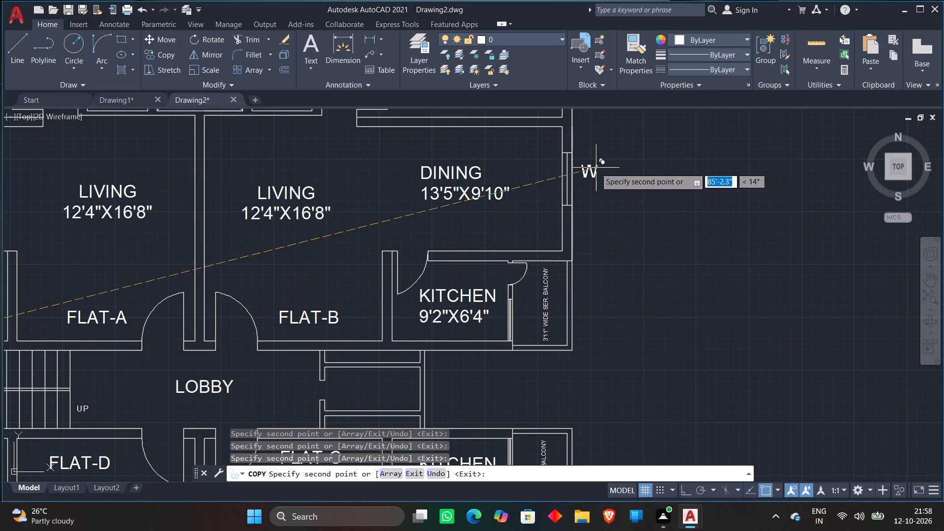
left_click(596, 175)
Place a W copy outside the window of FLAT-C's dining room.
scroll(679, 319, "down", 1)
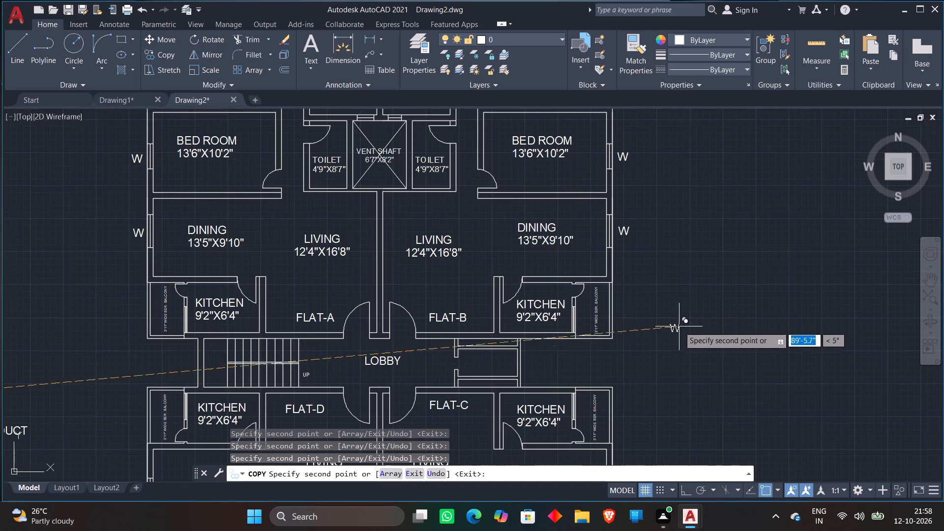
middle_click_drag(677, 353, 703, 179)
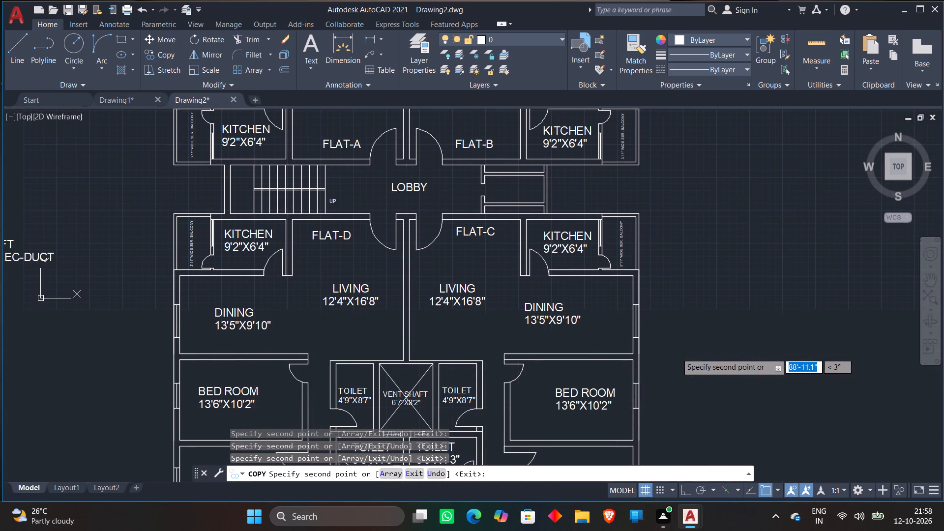
scroll(665, 329, "up", 2)
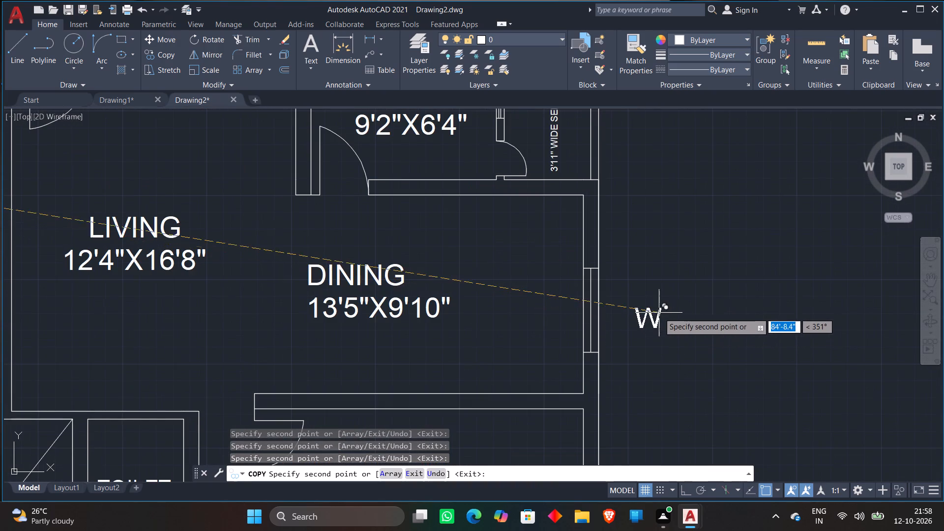
left_click(641, 310)
Place W copies outside the windows of FLAT-D's dining room, 13'6"X10'2" bedroom and 13'6"X11'1" bedroom.
scroll(713, 262, "down", 3)
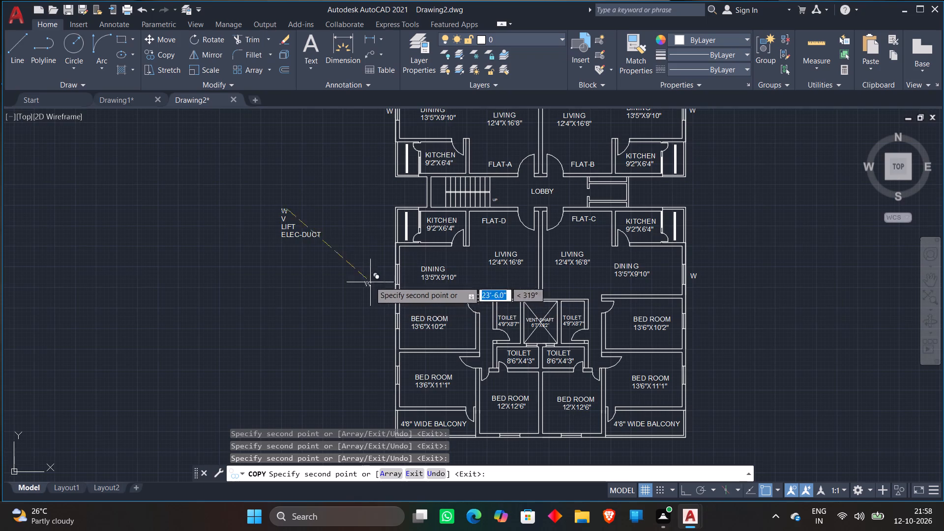
scroll(365, 276, "up", 2)
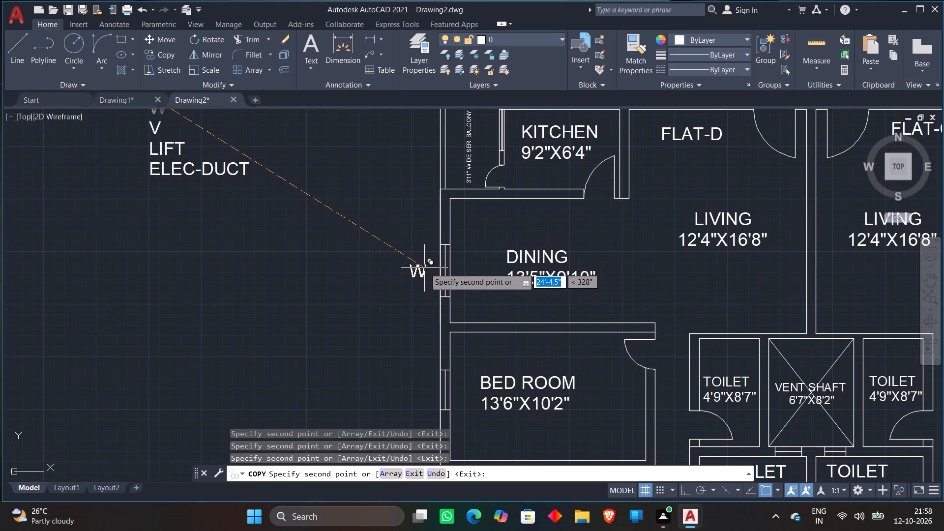
left_click(427, 268)
scroll(429, 330, "down", 1)
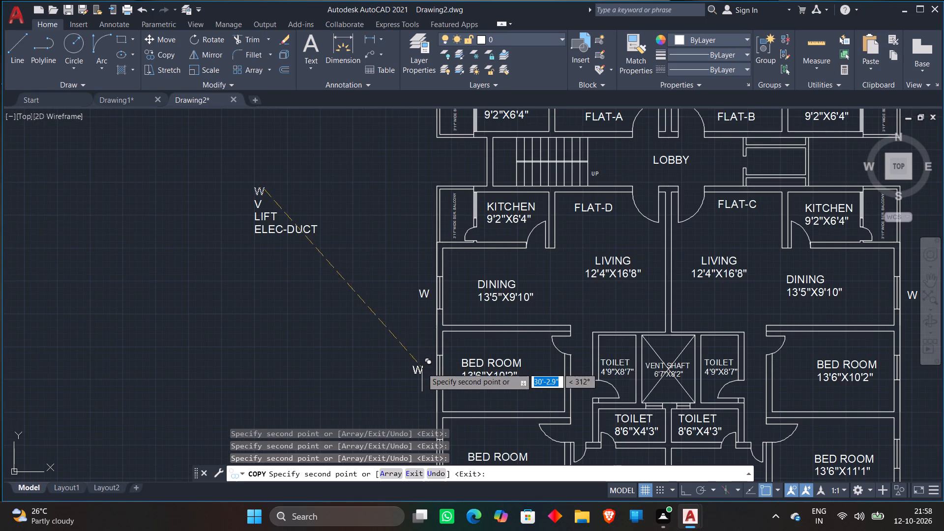
left_click(429, 365)
middle_click_drag(405, 331, 408, 225)
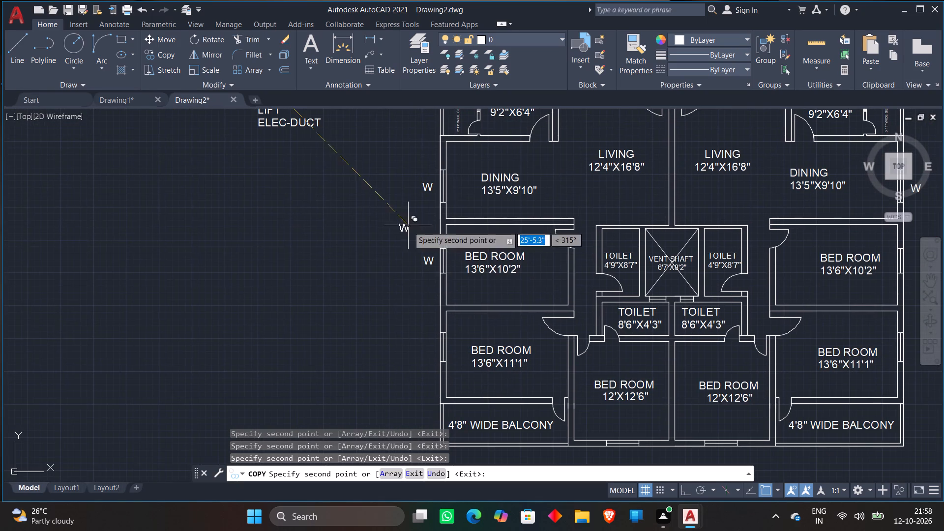
left_click(431, 349)
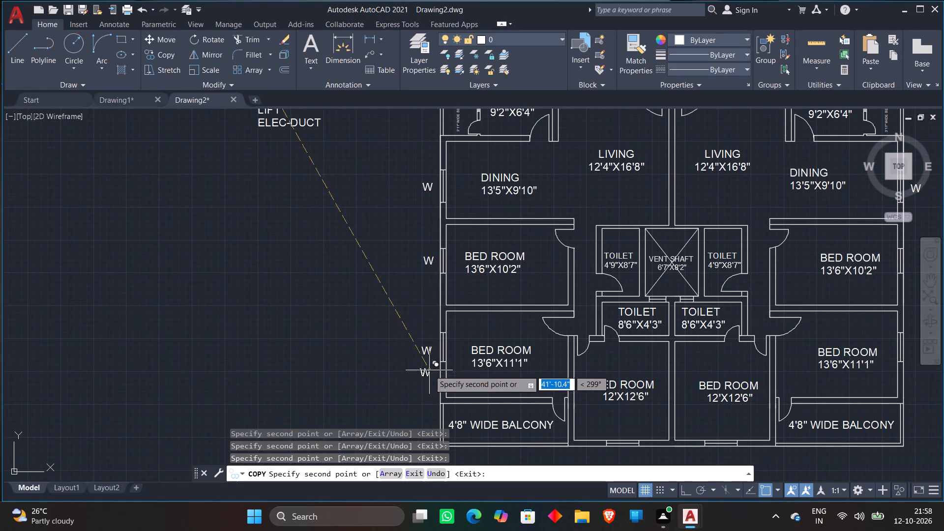
Place W copies outside the windows of FLAT-C's 13'6"X10'2" and 13'6"X11'1" bedrooms and finish copying.
middle_click_drag(891, 457, 728, 463)
left_click(759, 265)
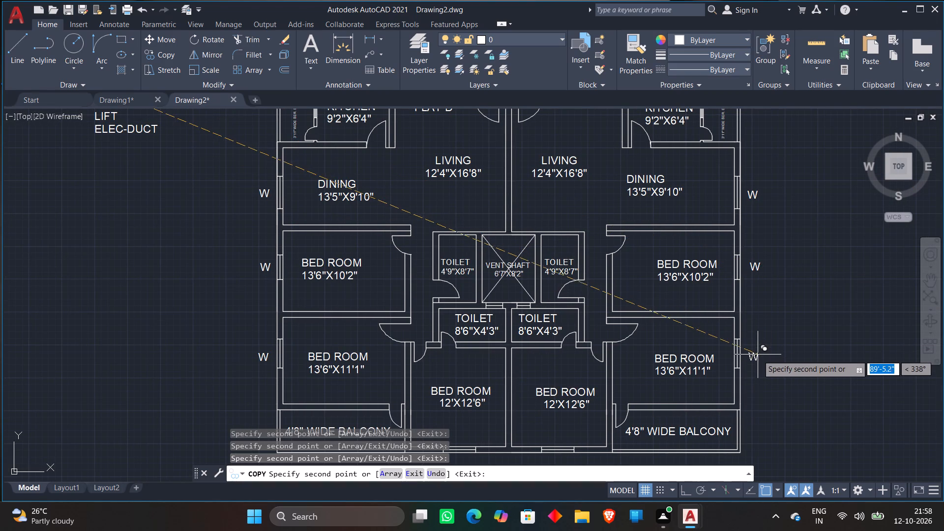
left_click(758, 355)
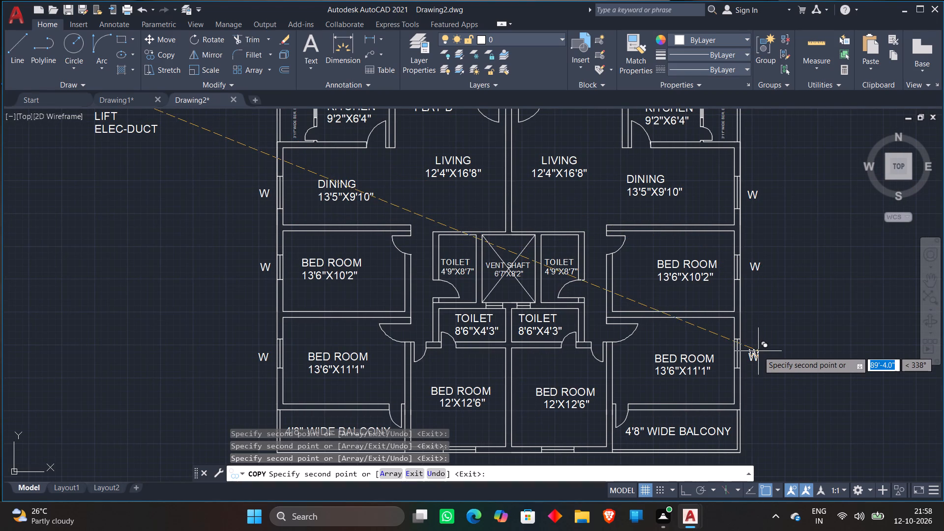
key("Escape")
scroll(241, 275, "down", 1)
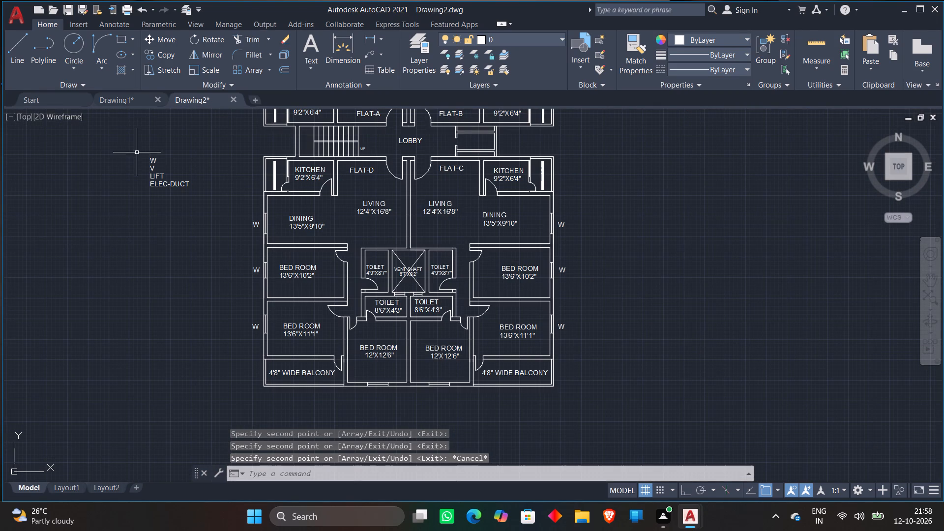
Copy the V text from the list into the lower vent shaft, beside the ventilators of FLAT-D's and FLAT-C's 8'6"X4'3" toilets.
left_click(152, 168)
right_click(154, 170)
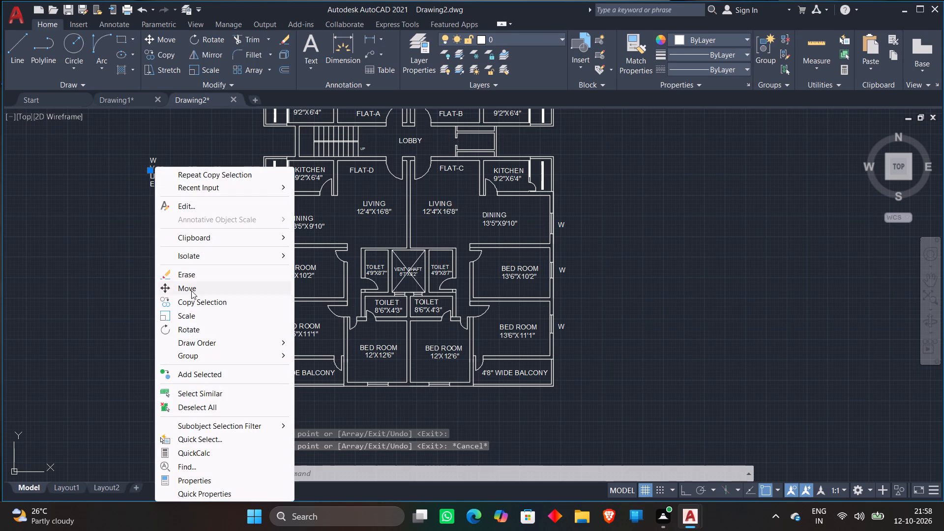
left_click(192, 302)
left_click(164, 167)
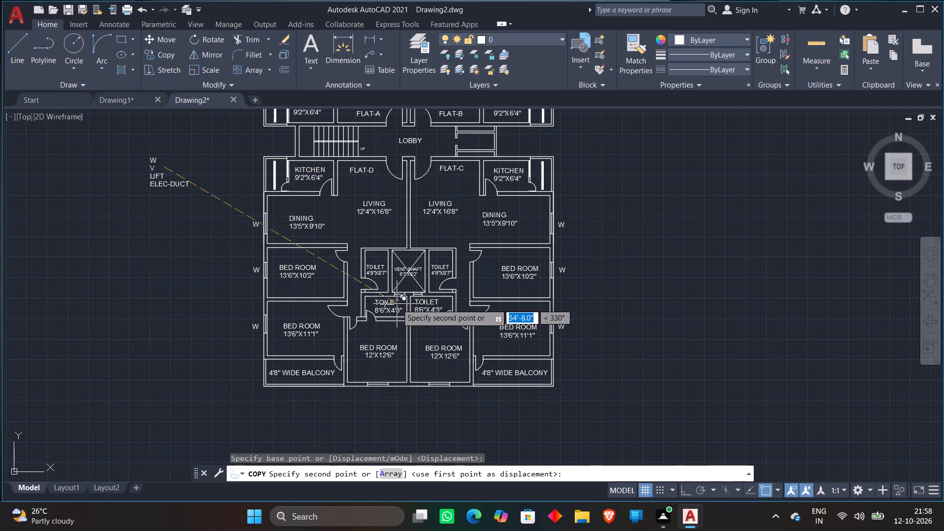
scroll(397, 303, "up", 4)
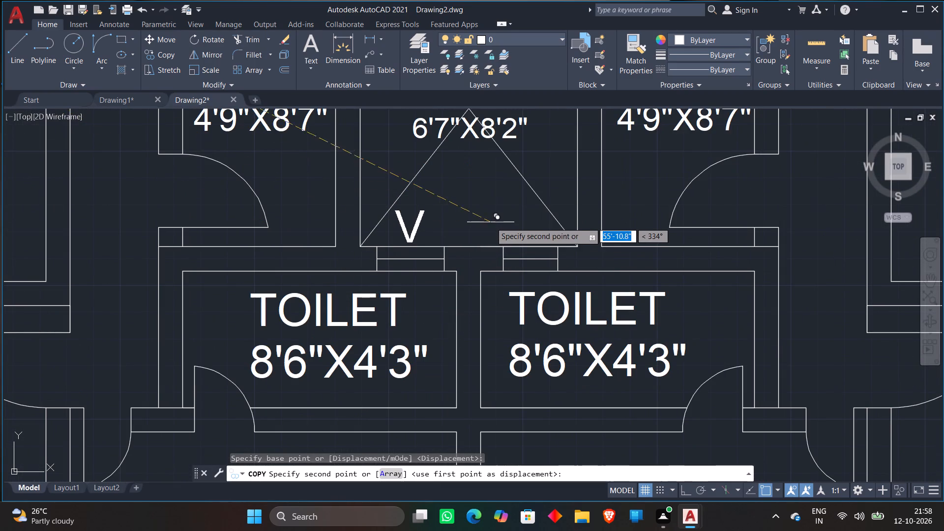
left_click(495, 220)
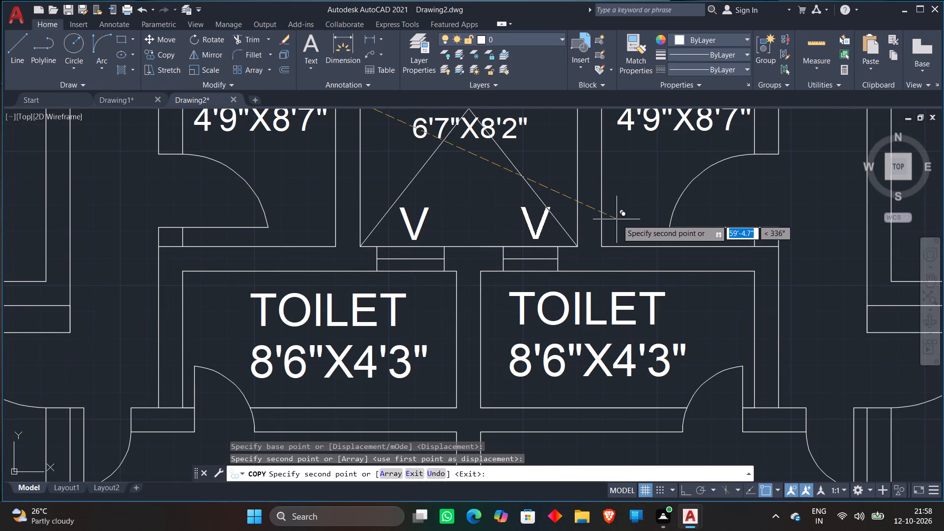
left_click(610, 222)
Place V copies in the upper vent shaft beside the ventilators of FLAT-A's and FLAT-B's 8'6"X4'3" toilets and finish copying.
scroll(622, 206, "down", 4)
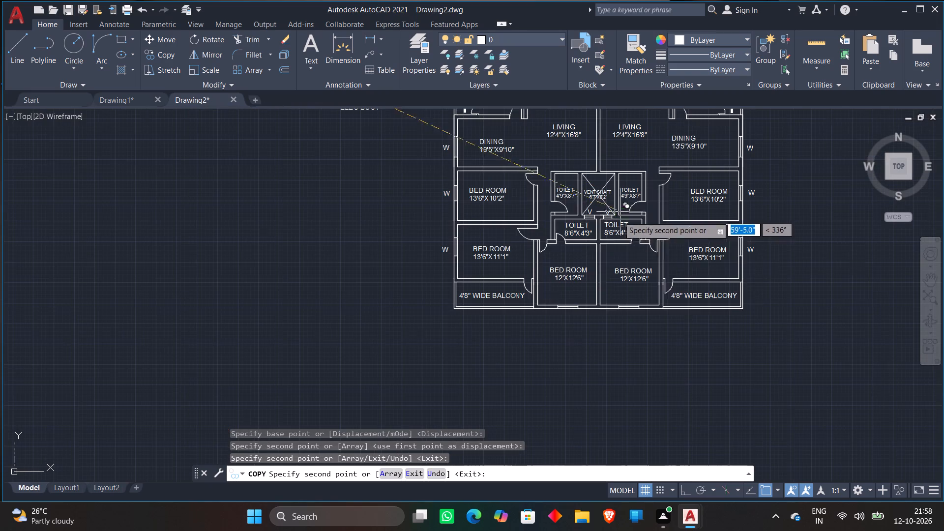
middle_click_drag(551, 359, 459, 530)
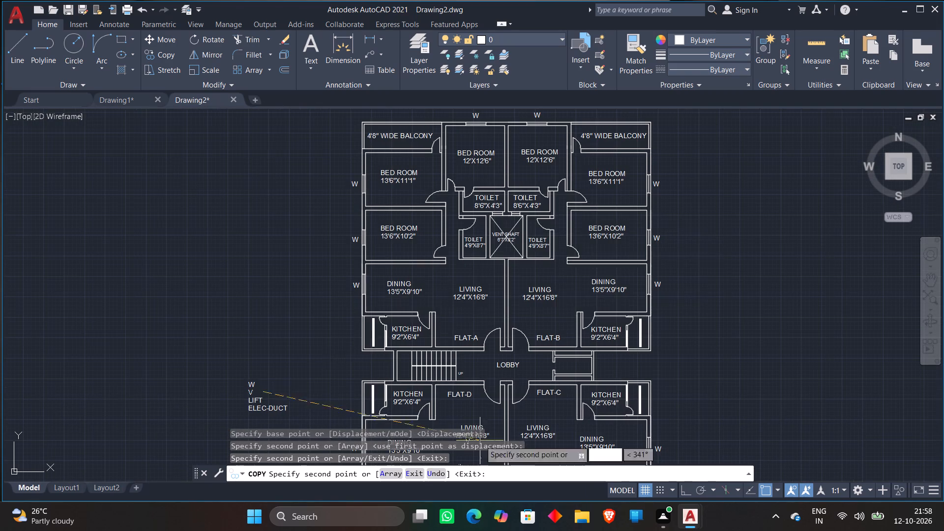
scroll(502, 201, "up", 6)
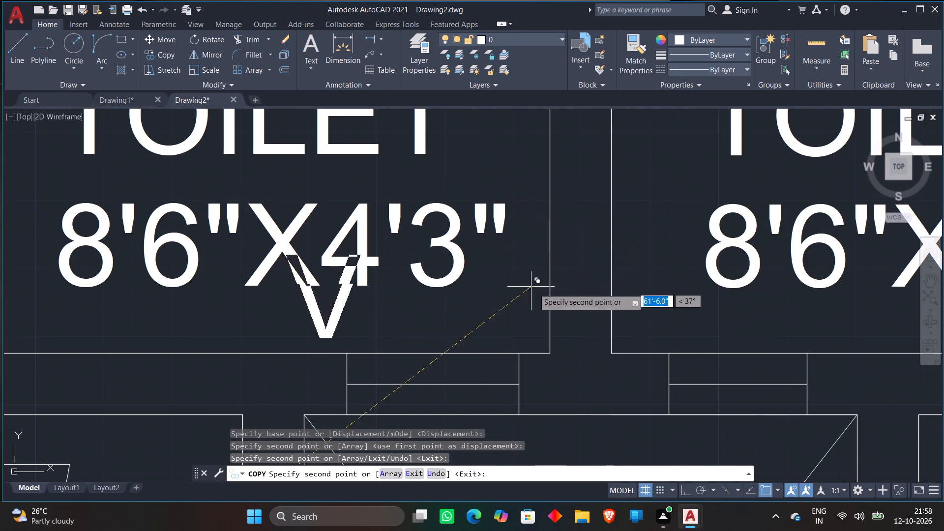
scroll(590, 256, "down", 2)
left_click(616, 337)
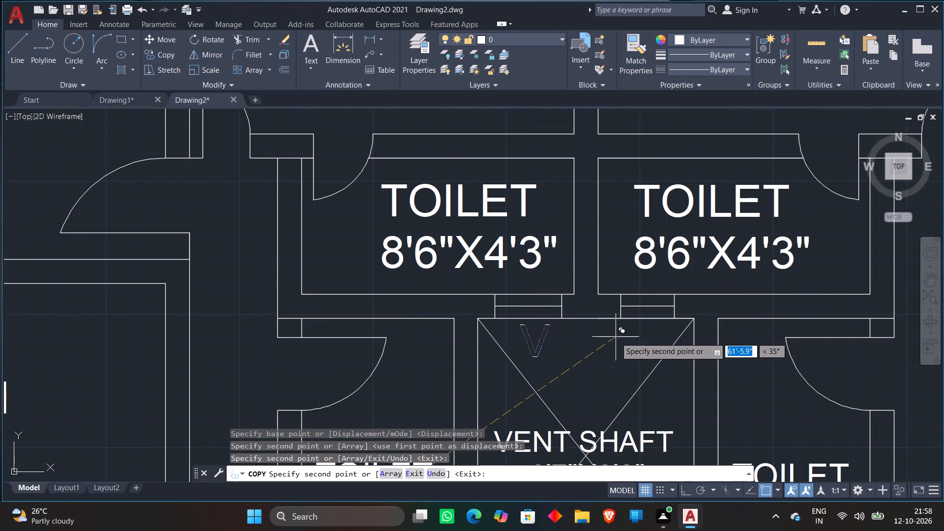
left_click(735, 336)
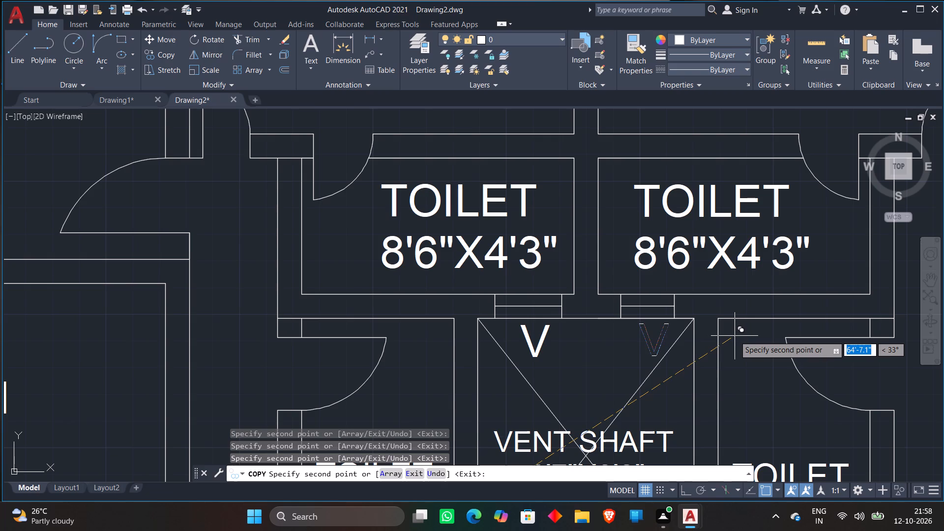
key("Escape")
Move the LIFT text from the list into the middle of the lift shaft beside the lobby.
scroll(687, 266, "down", 5)
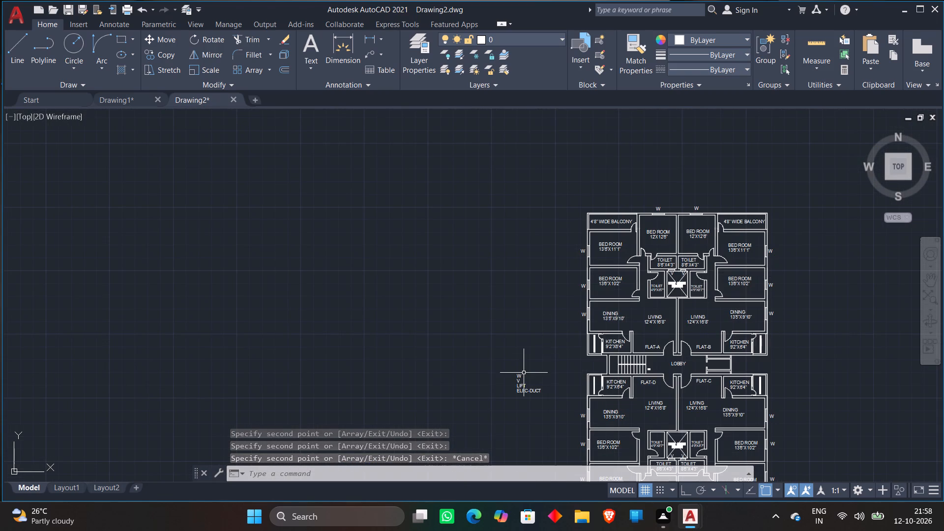
scroll(524, 373, "up", 2)
left_click(518, 405)
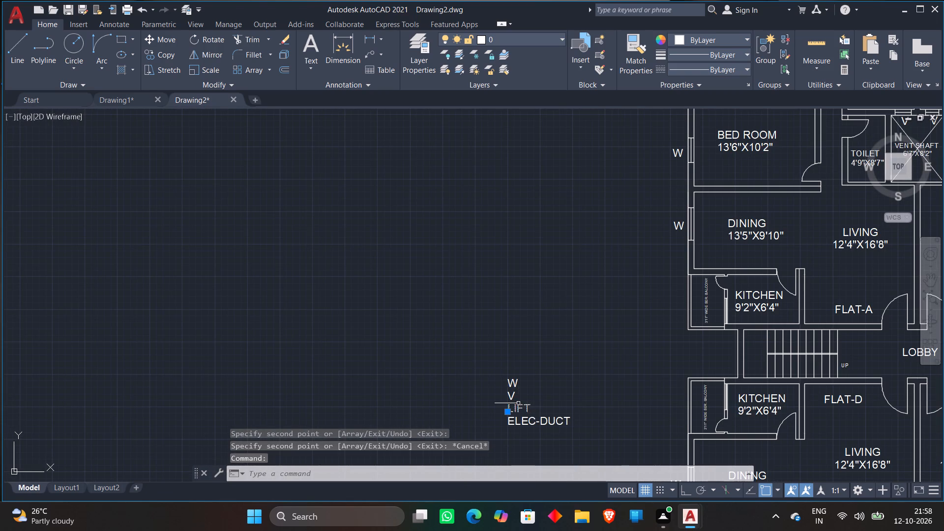
key("m")
key("space")
left_click(513, 406)
scroll(566, 304, "down", 2)
middle_click_drag(560, 304, 450, 280)
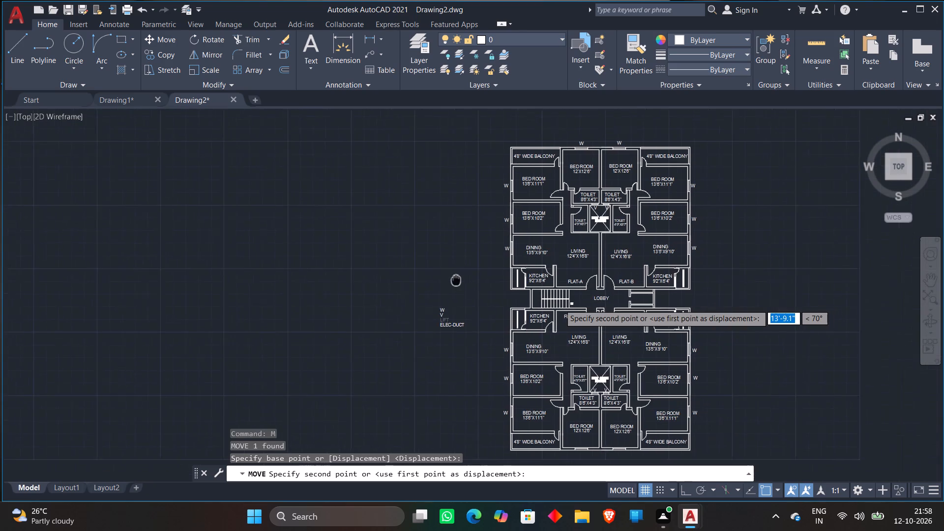
middle_click_drag(450, 280, 397, 263)
scroll(570, 298, "up", 4)
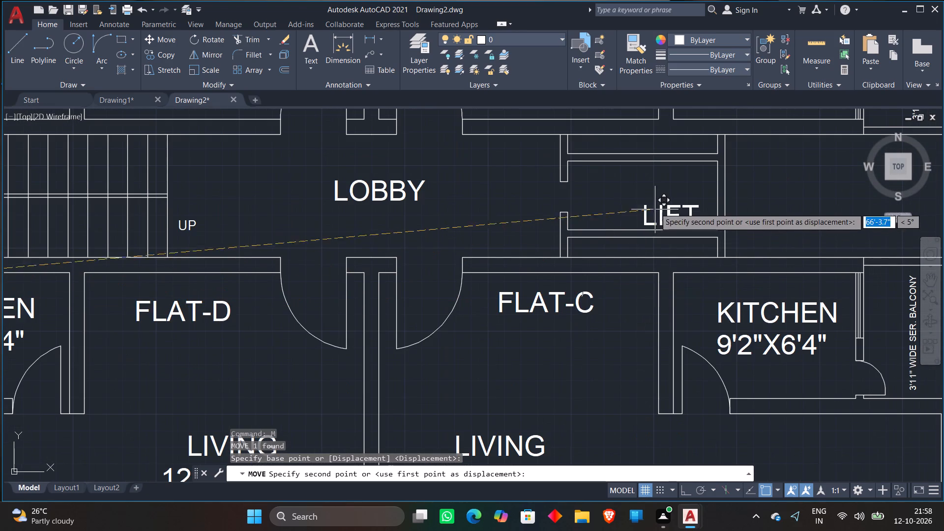
left_click(626, 194)
Move the ELEC-DUCT text from the list to the narrow duct between the lift and FLAT-B.
scroll(447, 224, "down", 3)
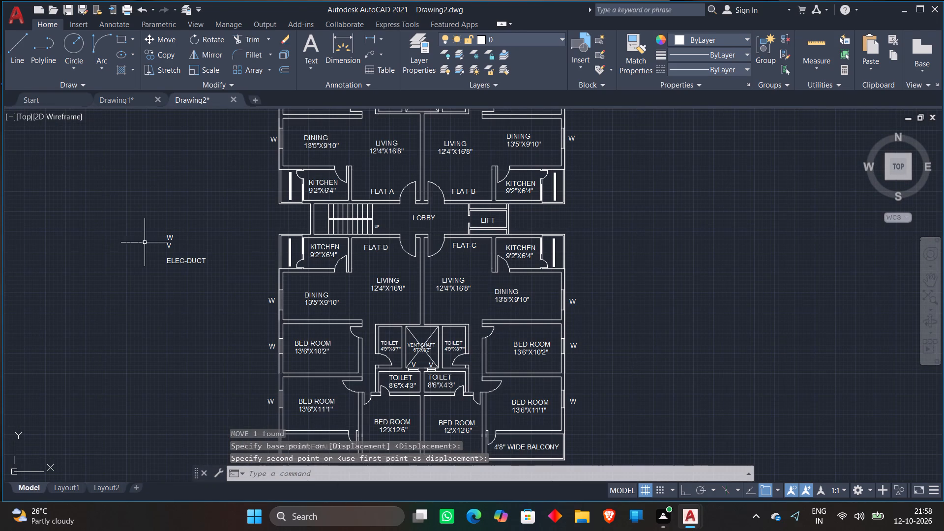
left_click(178, 260)
right_click(178, 260)
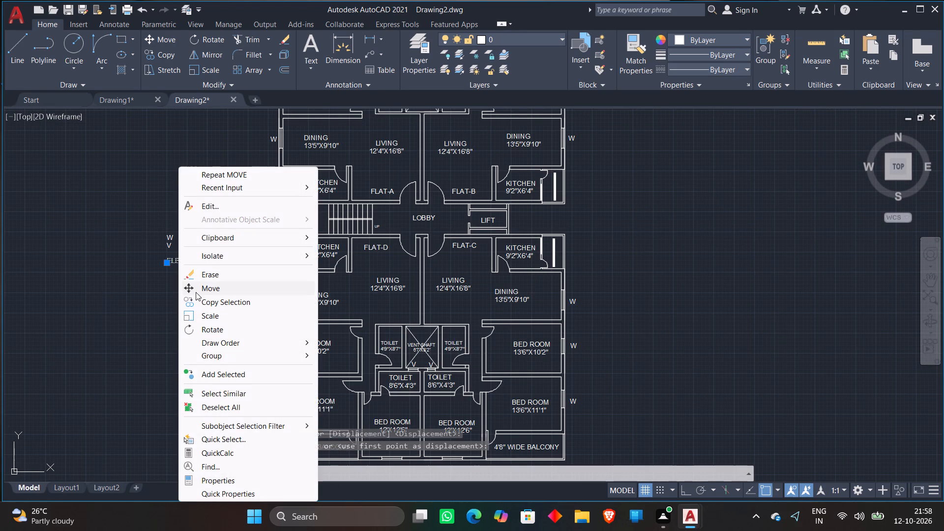
left_click(196, 287)
left_click(177, 263)
scroll(515, 202, "up", 4)
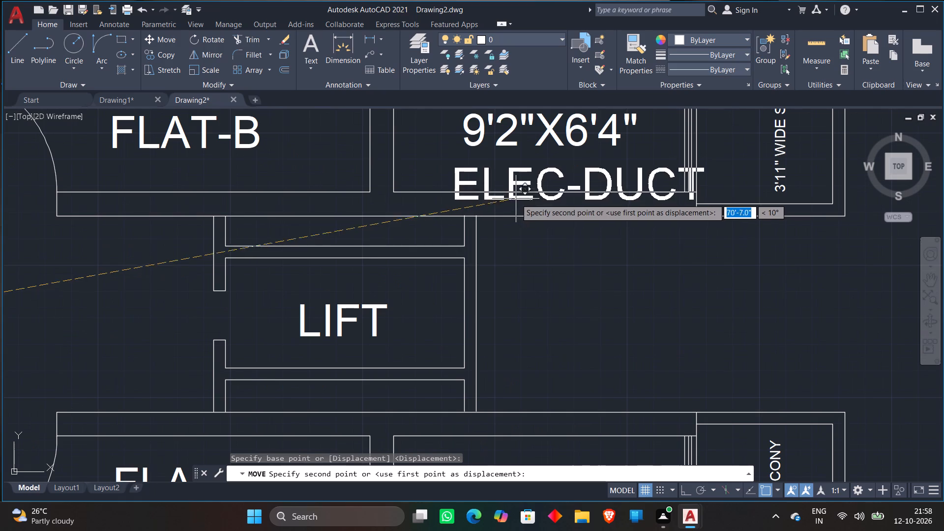
left_click(312, 244)
Scale the ELEC-DUCT text down to about 0.5 of its size to suit the narrow duct.
left_click(338, 235)
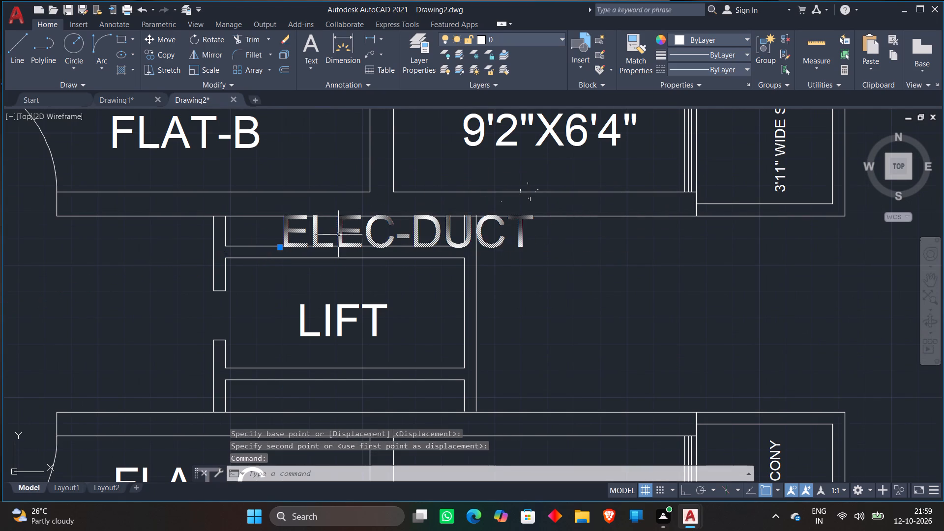
right_click(364, 224)
left_click(384, 314)
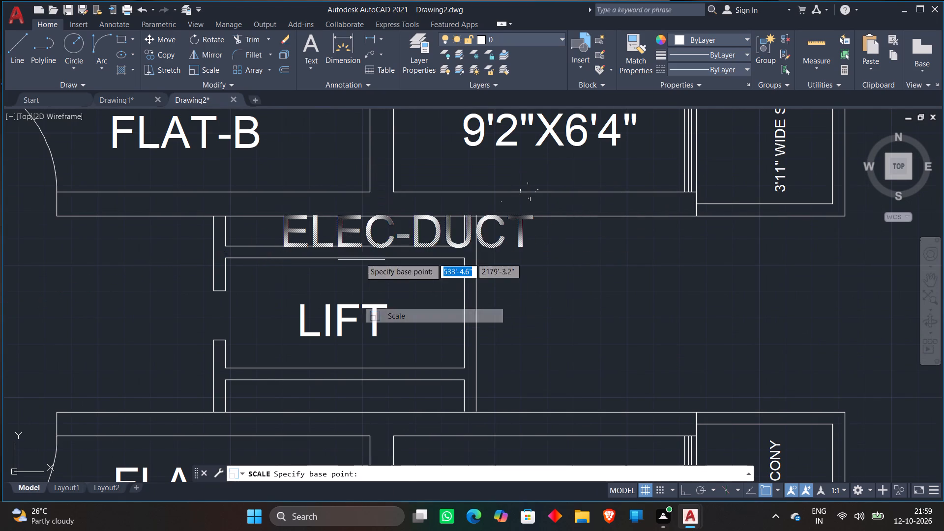
left_click(357, 255)
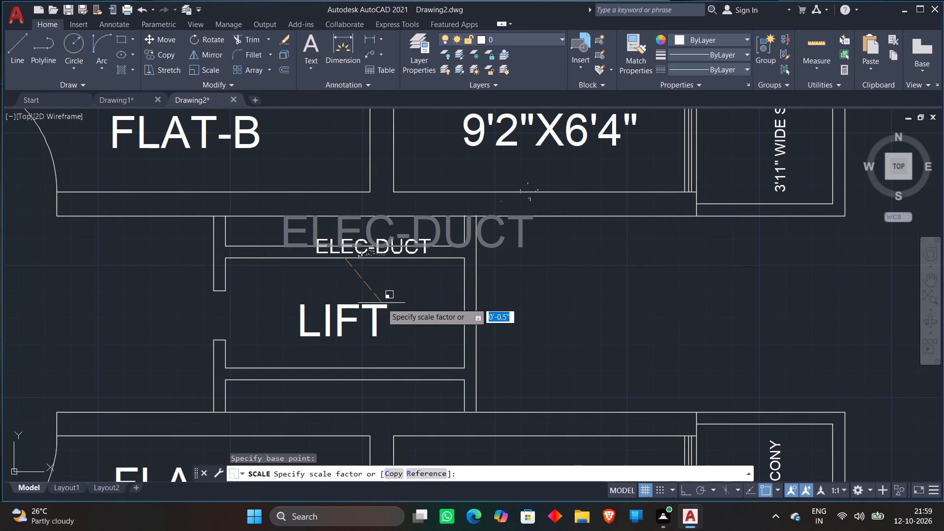
left_click(382, 304)
Move the reduced ELEC-DUCT text inside the duct between the lift and FLAT-B, clear of the duct's lines.
left_click(384, 239)
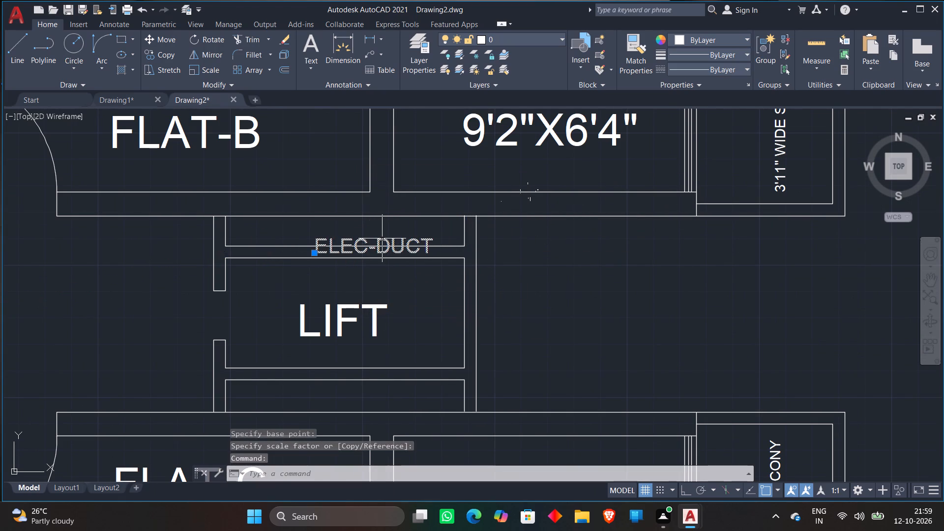
key("m")
key("space")
left_click(380, 236)
scroll(349, 218, "up", 1)
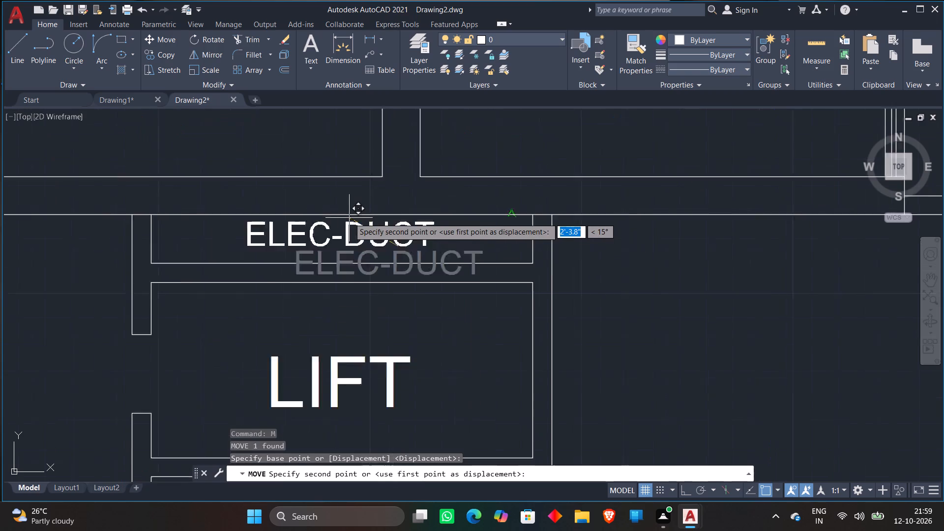
scroll(349, 218, "up", 1)
left_click(352, 232)
Copy the ELEC-DUCT text straight down about 5'-1" with Ortho on, into the duct between the lift and FLAT-C.
scroll(468, 232, "down", 1)
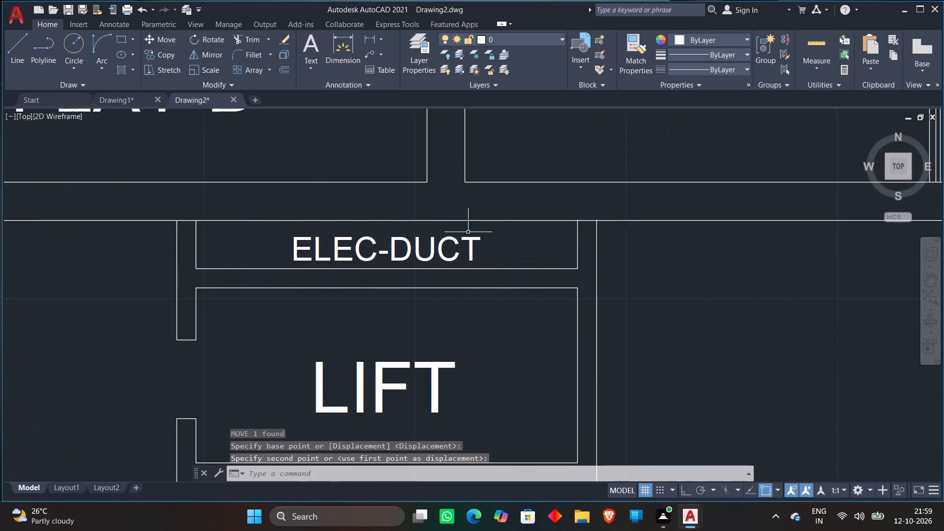
scroll(468, 232, "down", 1)
left_click(453, 237)
right_click(453, 237)
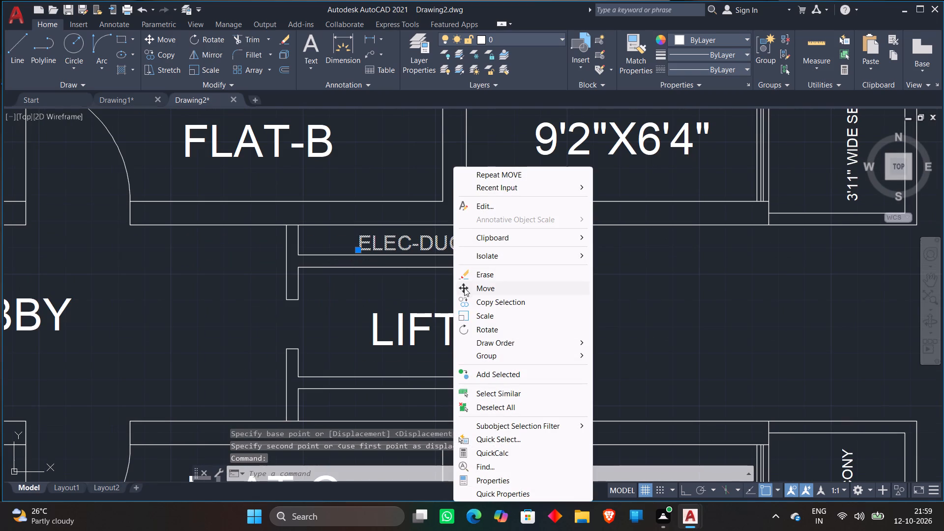
left_click(468, 304)
left_click(451, 244)
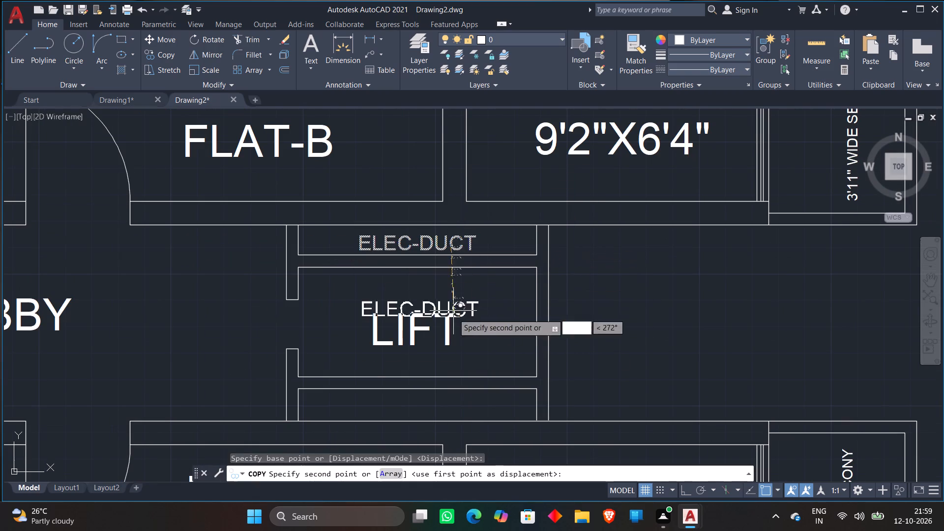
key("F8")
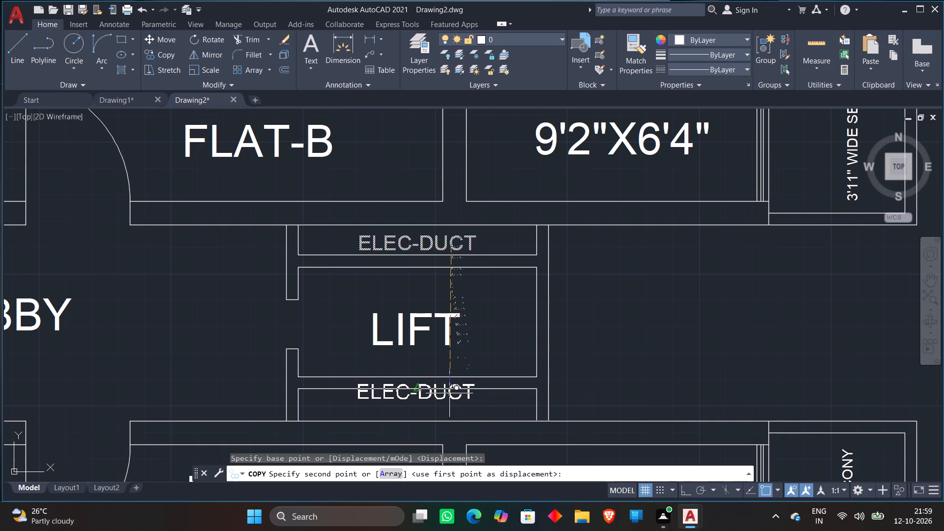
left_click(444, 406)
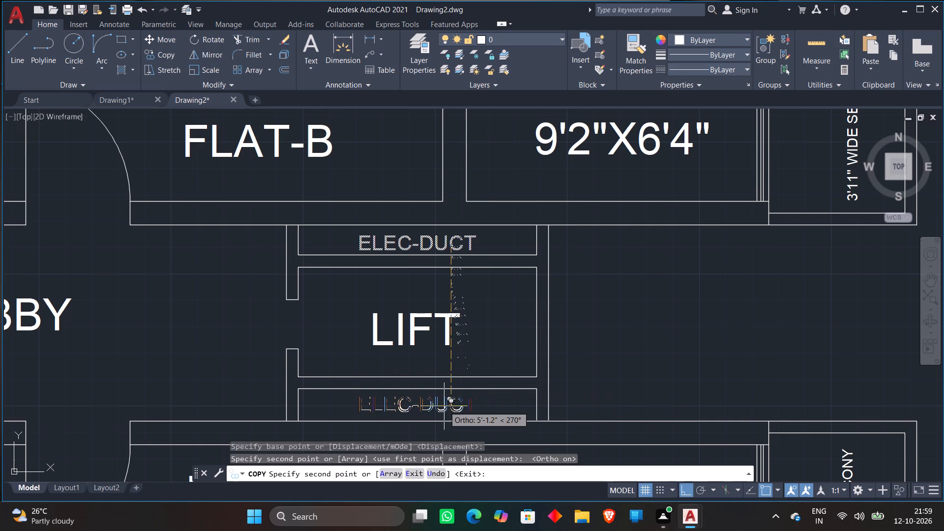
key("Escape")
Delete the leftover W and V list texts beside the floor plan.
scroll(667, 320, "down", 3)
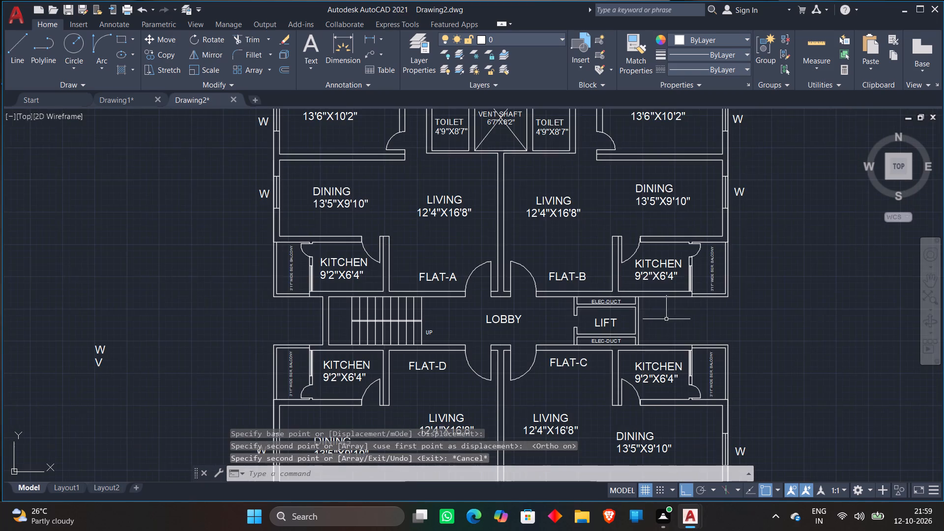
scroll(774, 245, "down", 1)
left_click(272, 268)
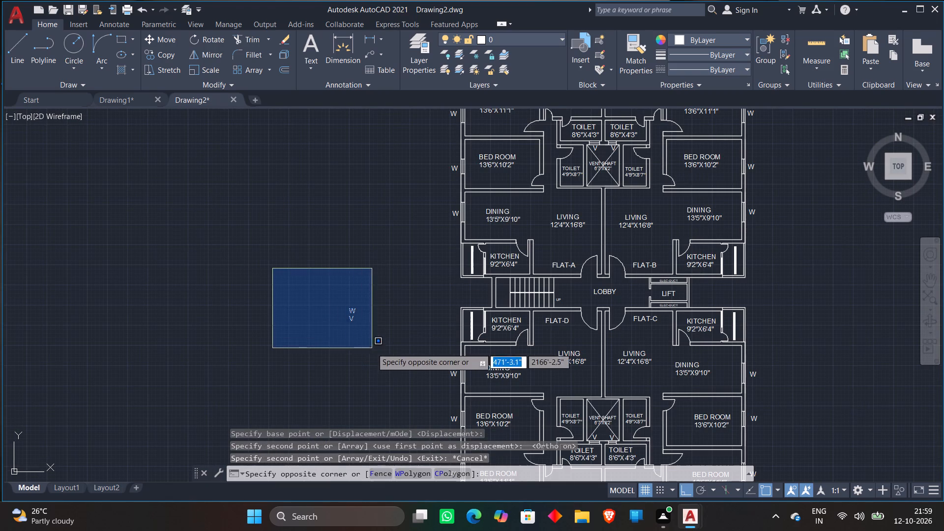
left_click(372, 349)
key("Delete")
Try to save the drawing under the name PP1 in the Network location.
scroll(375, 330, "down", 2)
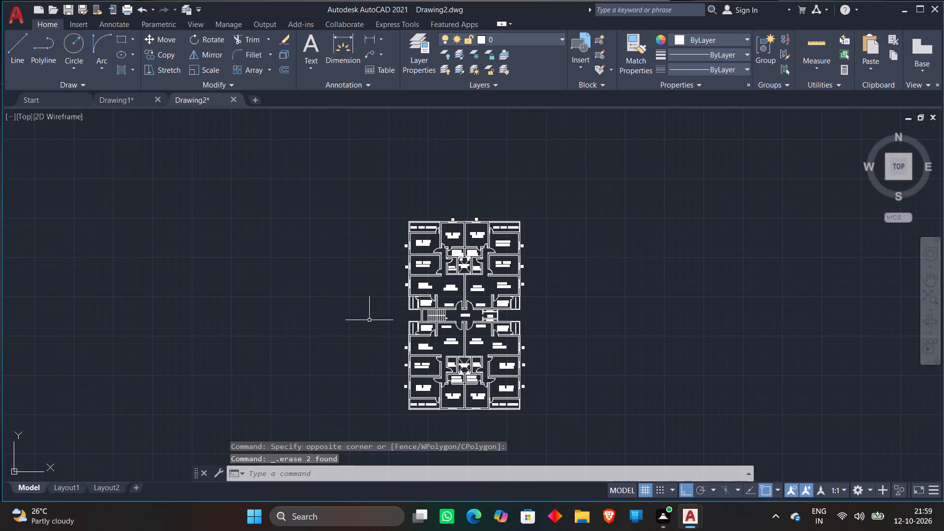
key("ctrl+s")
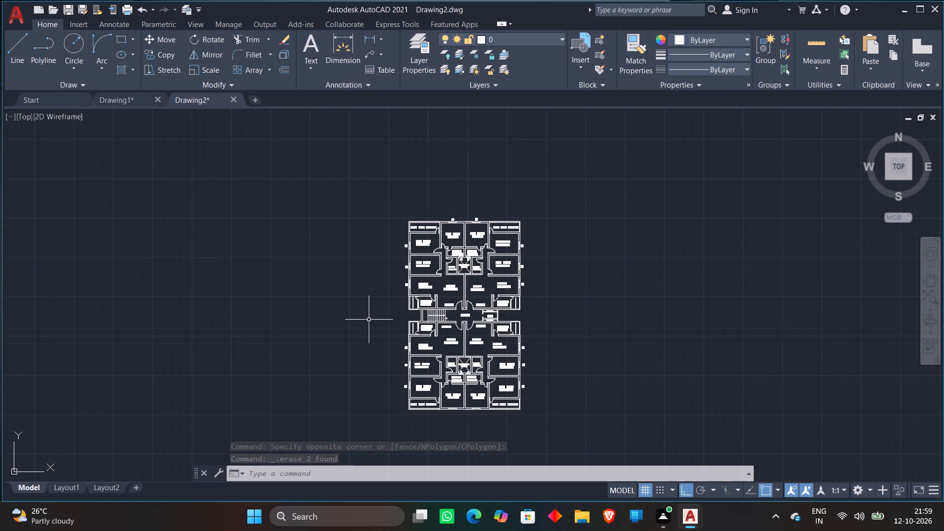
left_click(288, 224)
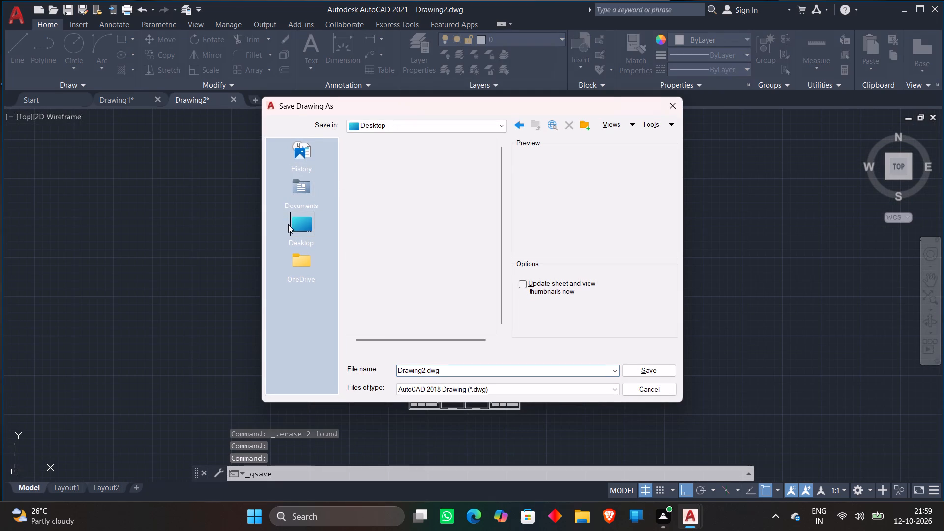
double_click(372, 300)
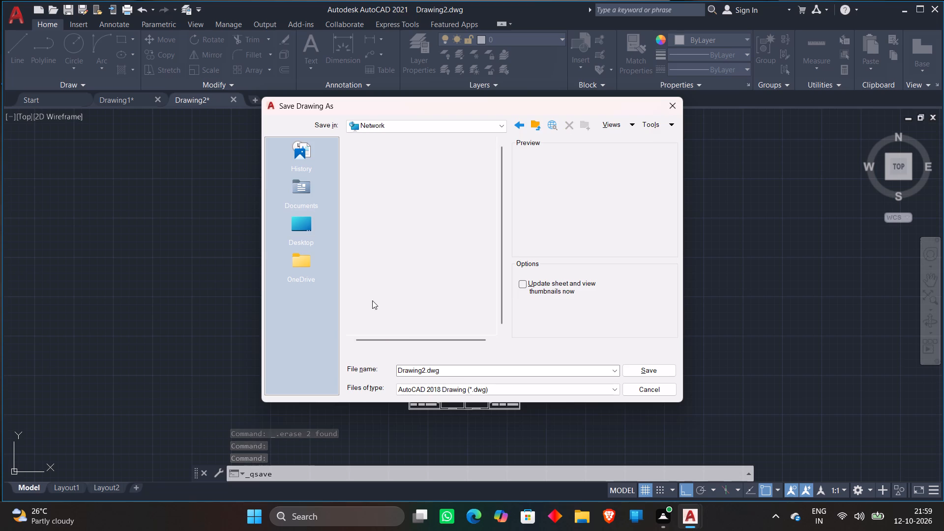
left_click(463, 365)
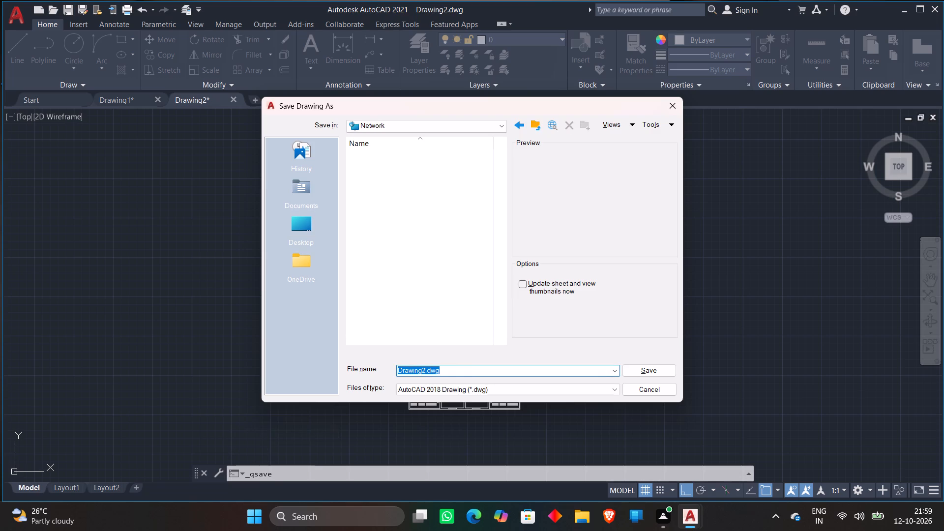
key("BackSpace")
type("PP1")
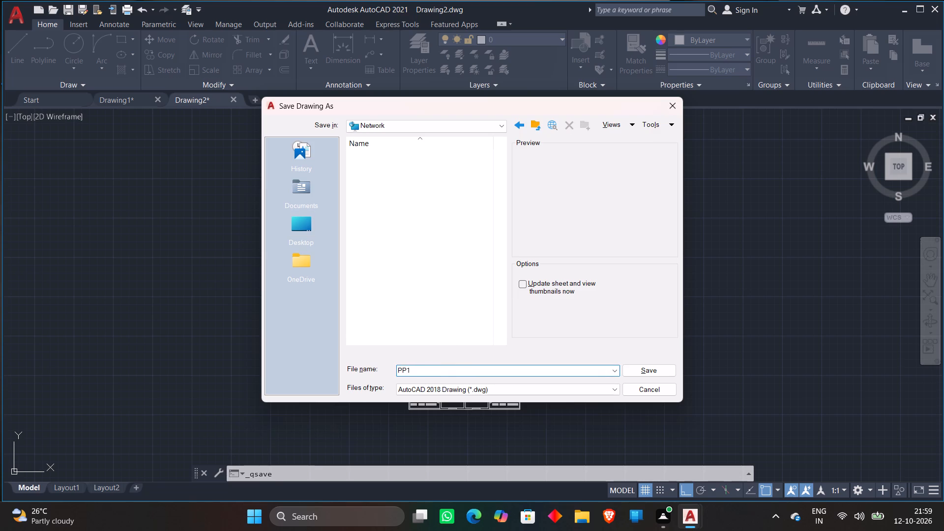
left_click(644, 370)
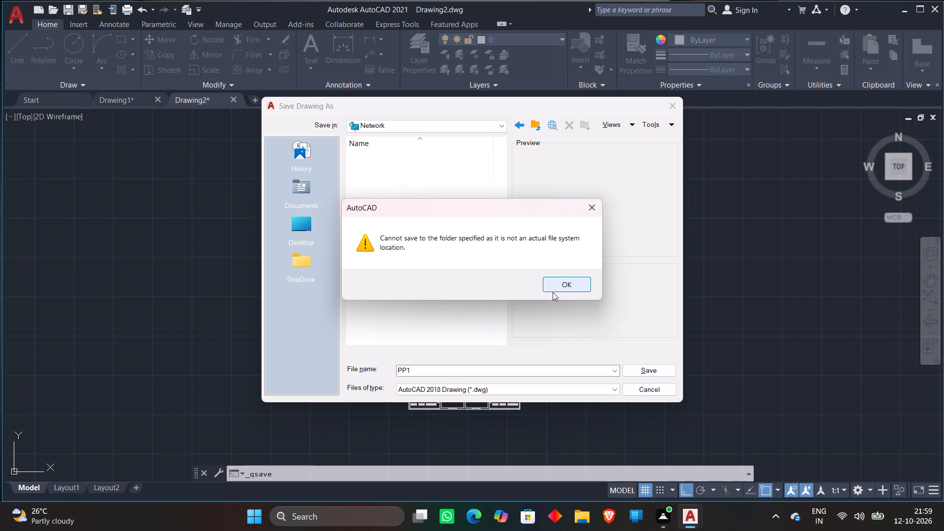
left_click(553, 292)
Save the drawing as 2D MODEL 1 in New folder on the Desktop.
left_click(434, 374)
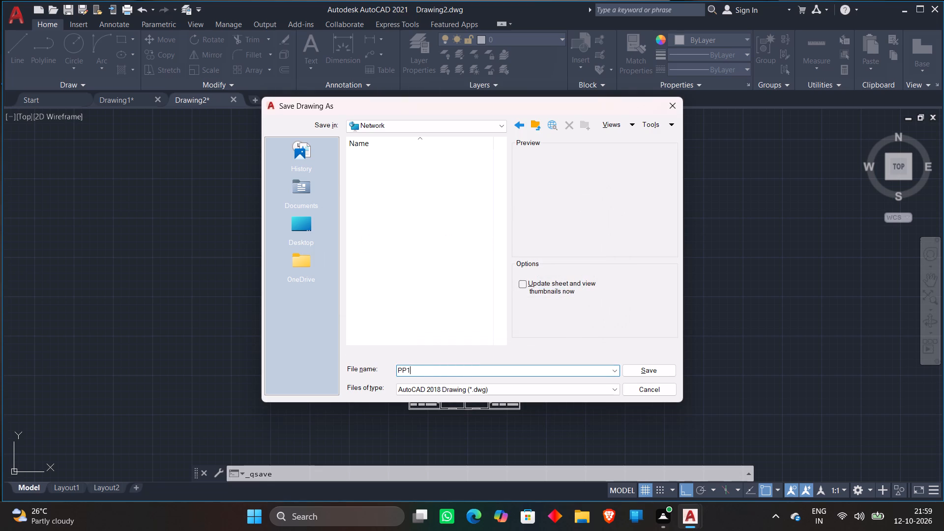
key("BackSpace")
key("BackSpace")
key("BackSpace")
key("BackSpace")
key("BackSpace")
key("BackSpace")
key("BackSpace")
key("BackSpace")
key("BackSpace")
key("BackSpace")
key("BackSpace")
key("BackSpace")
key("BackSpace")
type("2D")
key("space")
type("MODEL 1")
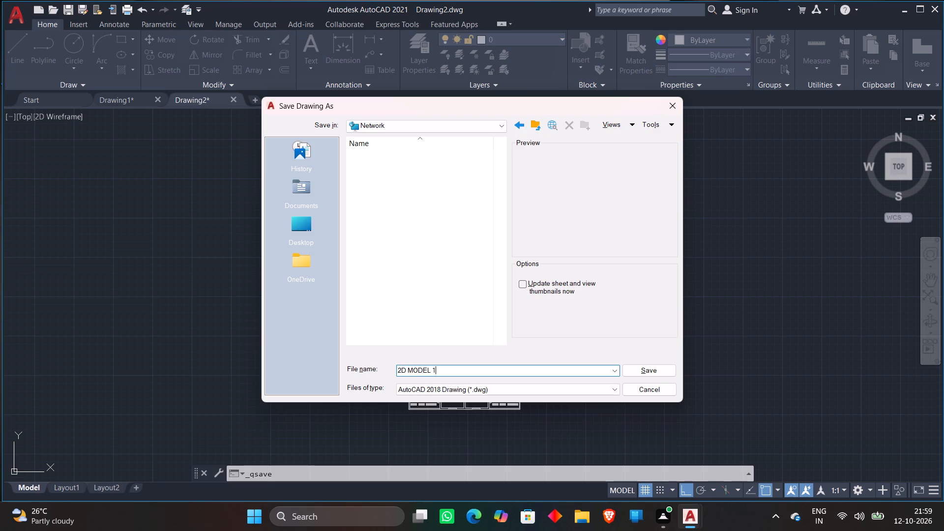
left_click(640, 371)
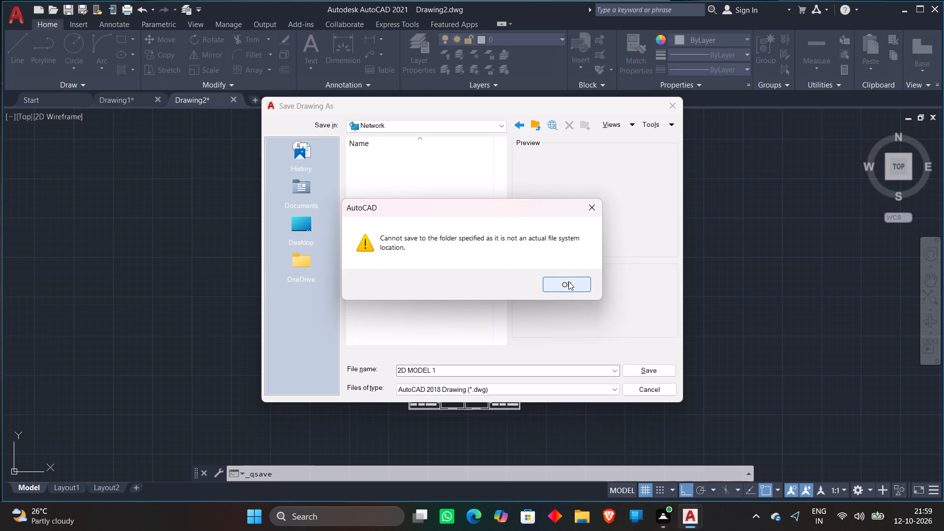
left_click(568, 281)
double_click(312, 226)
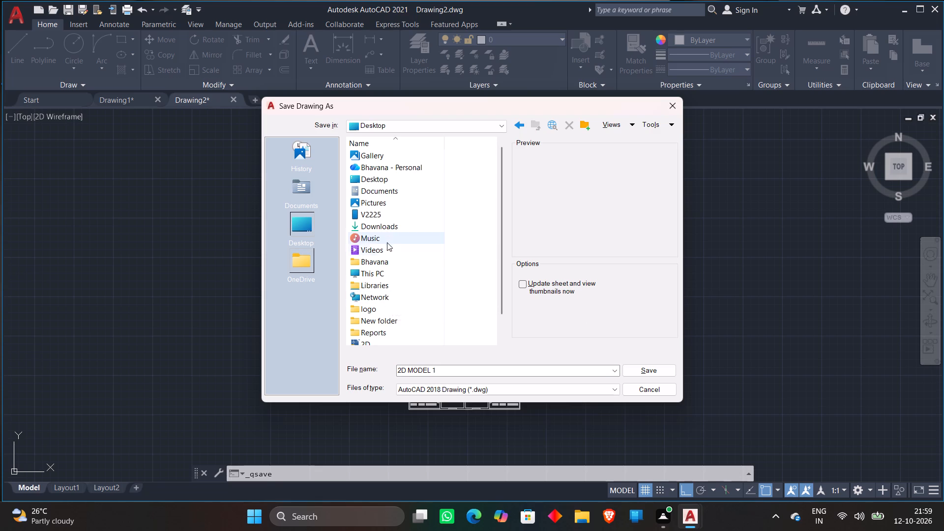
double_click(388, 323)
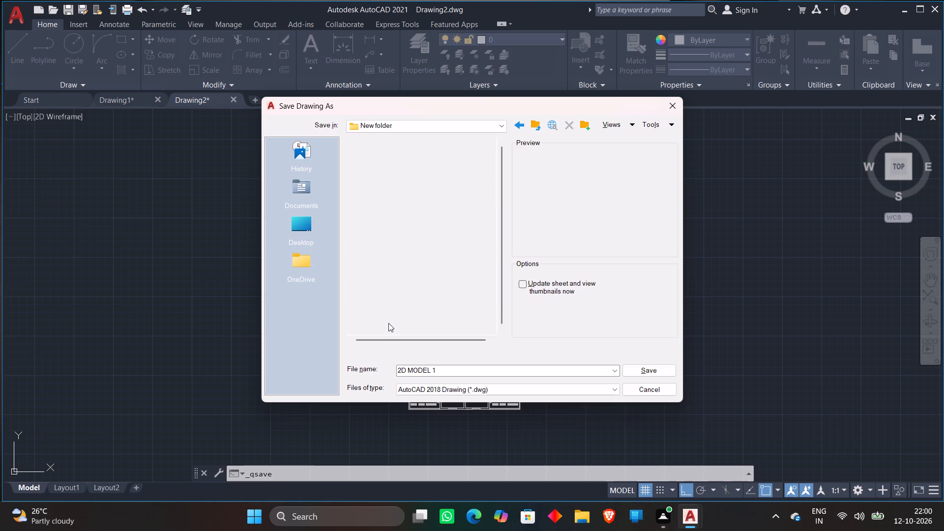
left_click(637, 367)
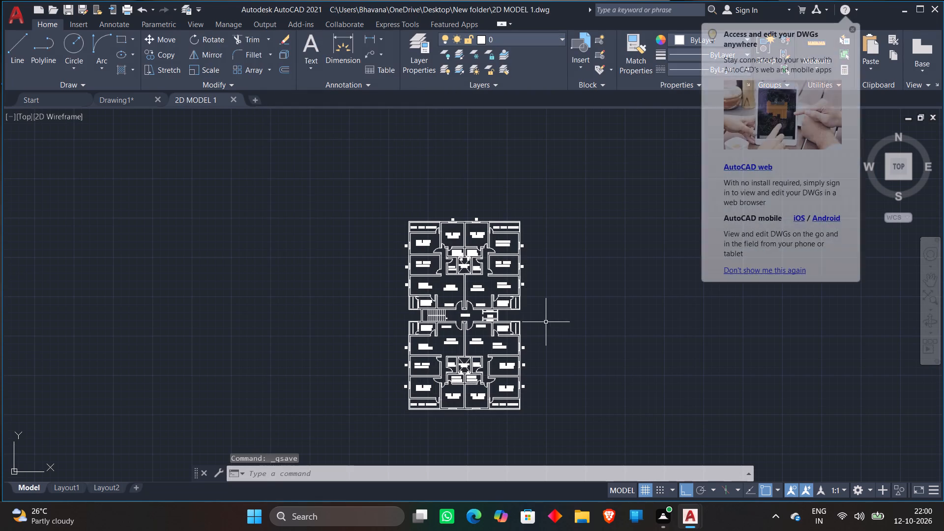
Set up a plot with the AutoCAD PDF (High Quality Print).pc3 plotter on ISO A4 (210.00 x 297.00 MM) paper.
key("ctrl+p")
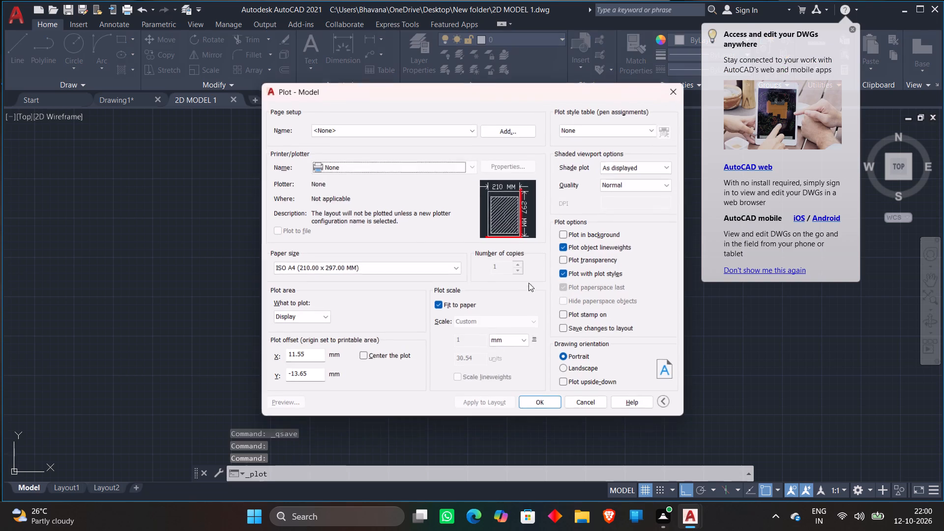
left_click(380, 166)
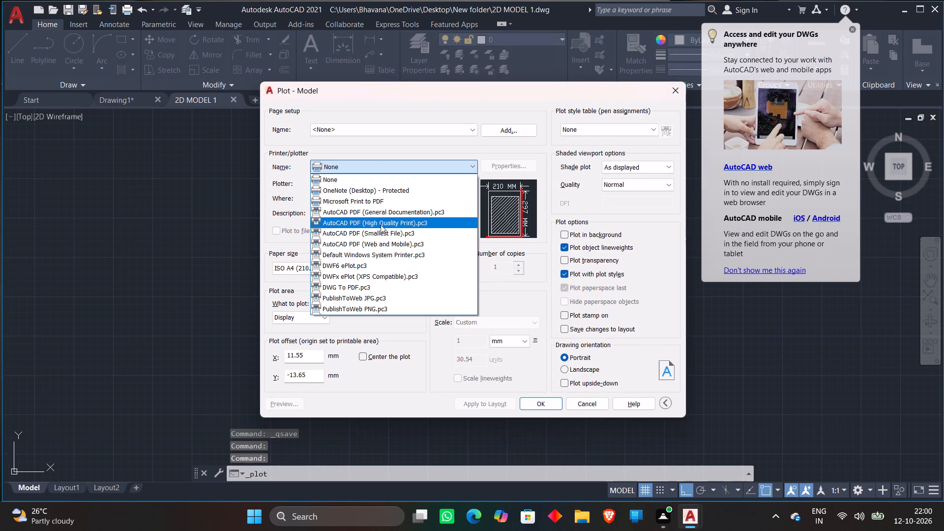
left_click(381, 225)
left_click(386, 268)
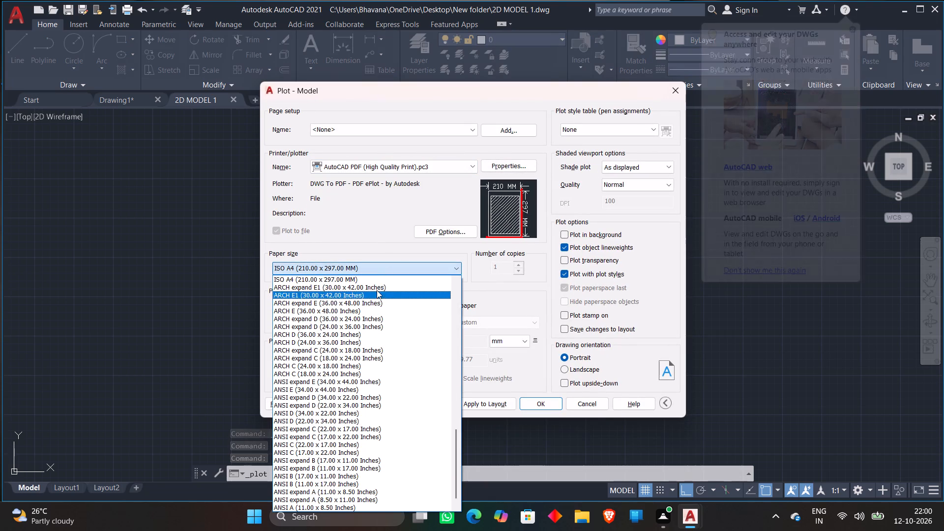
left_click(377, 279)
Set the plot area to a window enclosing the whole floor plan with its window labels, and center the plot.
left_click(294, 315)
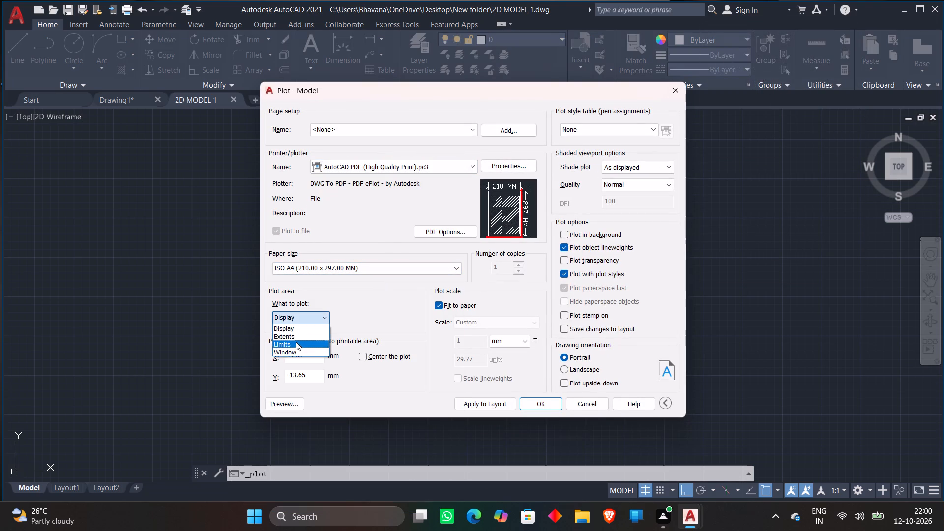
left_click(297, 351)
left_click(396, 209)
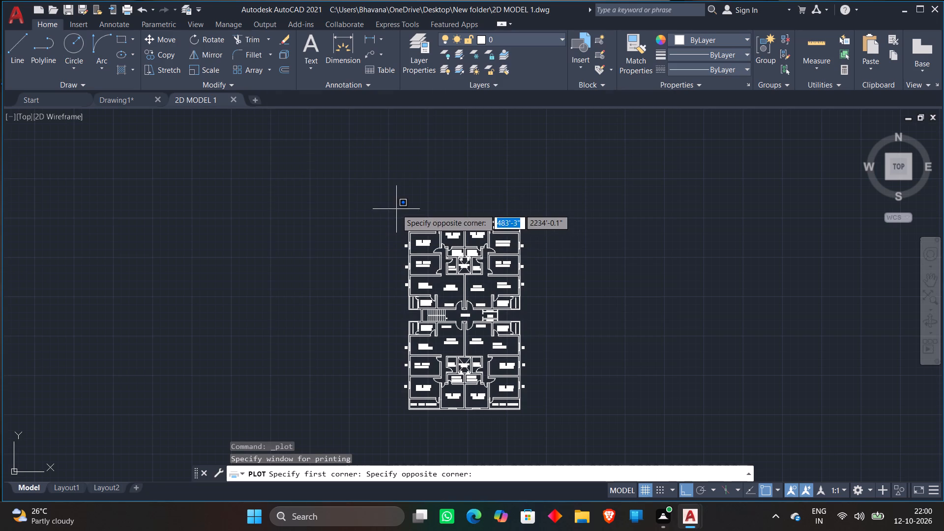
left_click(534, 416)
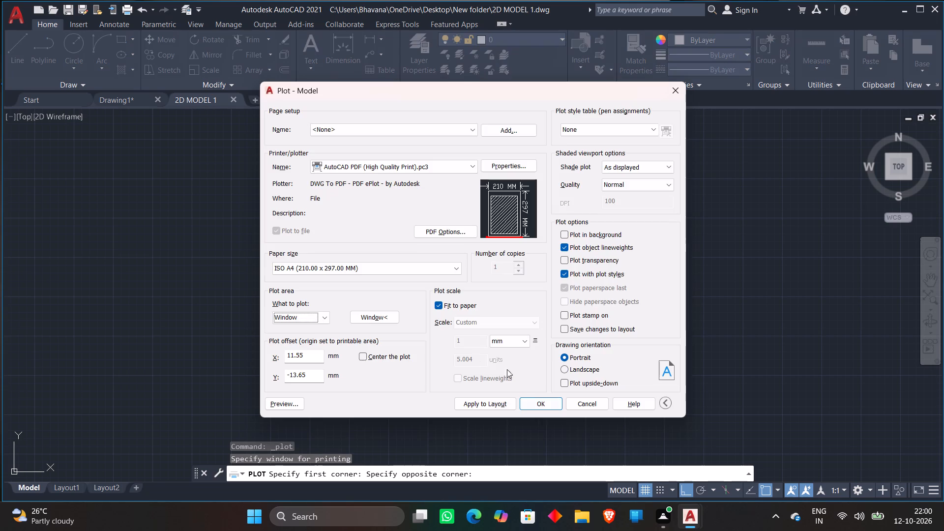
left_click(360, 359)
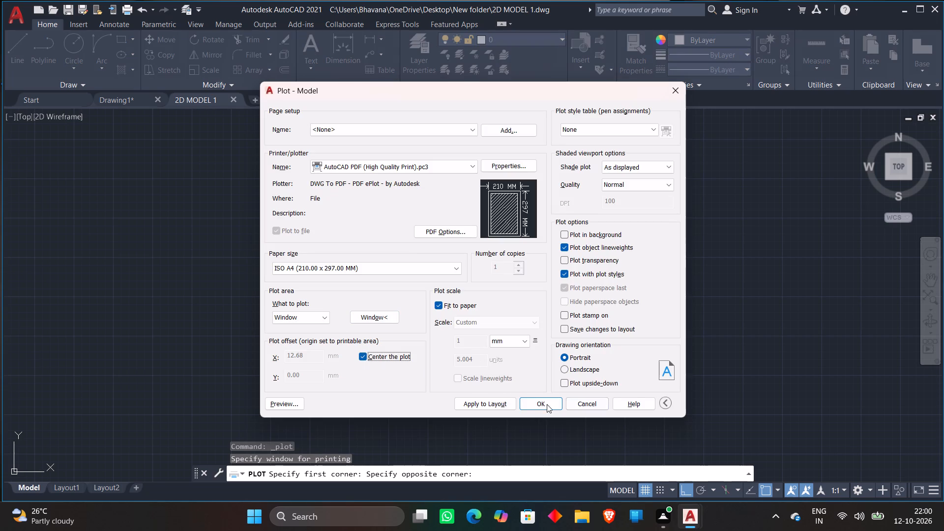
Plot the floor plan to a PDF named 2D MODEL 1 in New folder on the Desktop.
left_click(538, 404)
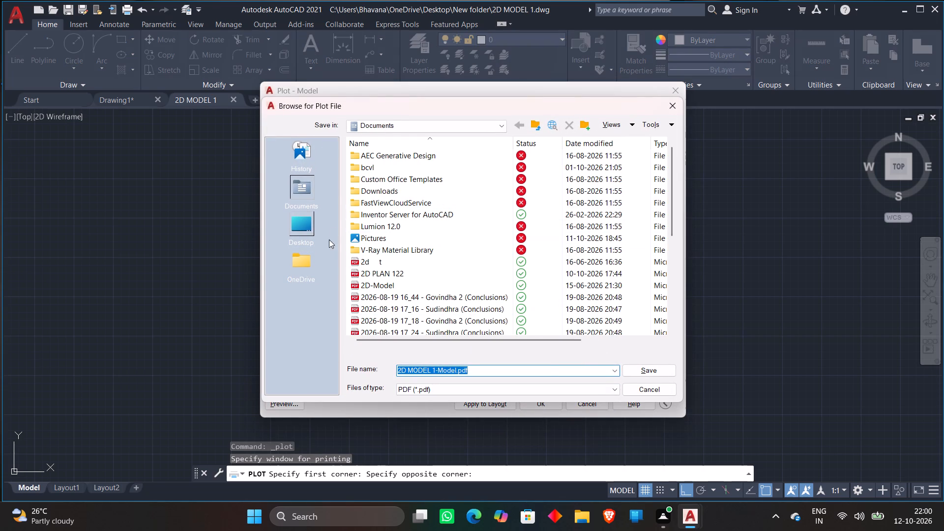
left_click(291, 224)
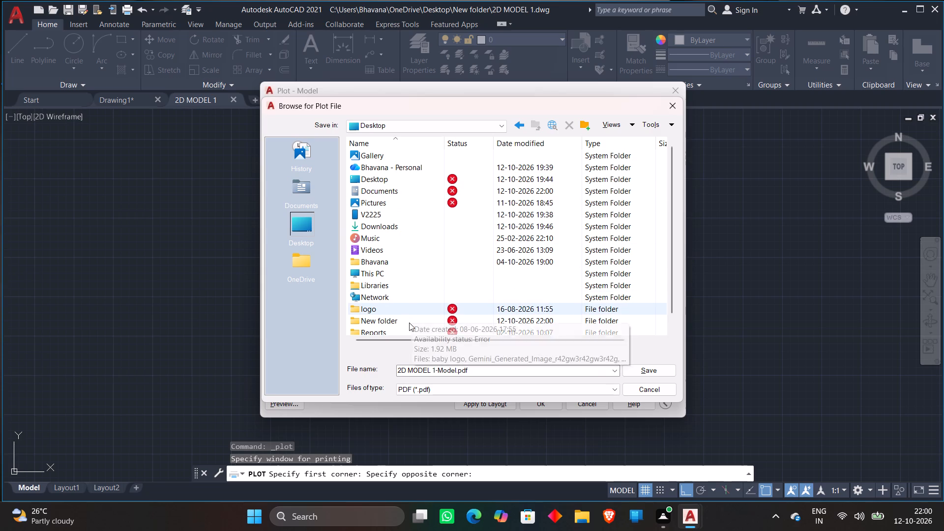
double_click(409, 323)
left_click(480, 373)
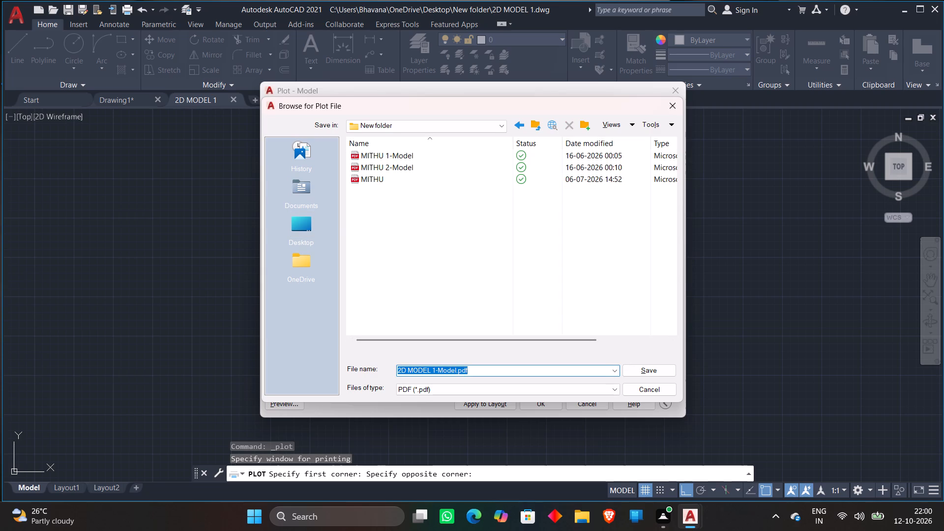
left_click(479, 373)
left_click(479, 373)
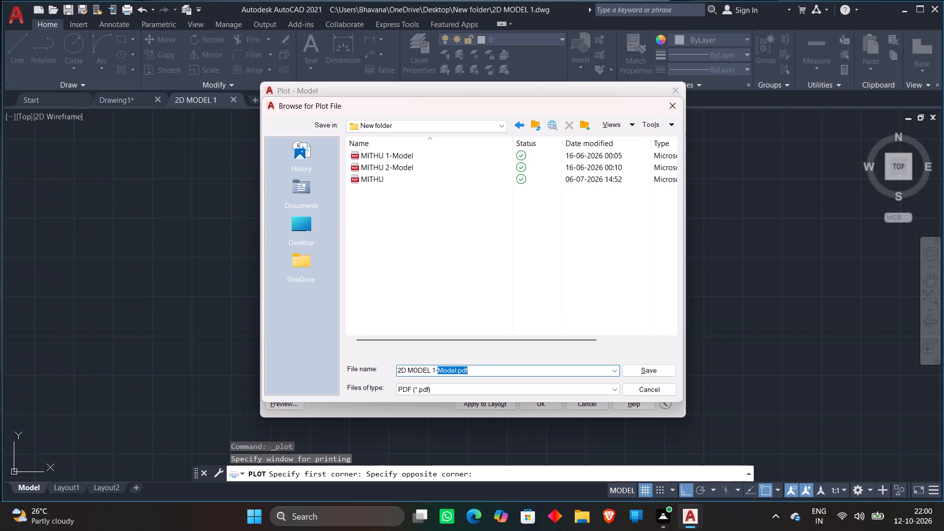
key("BackSpace")
key("BackSpace")
left_click(657, 368)
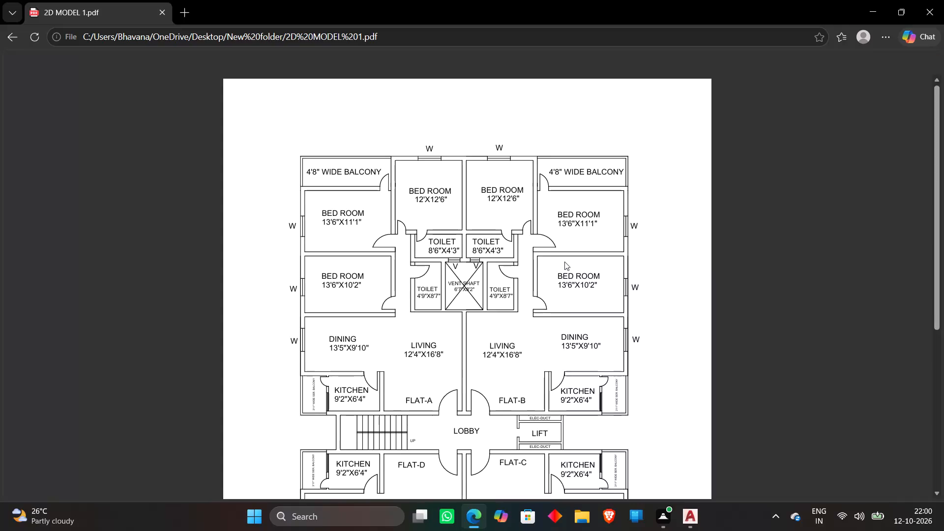
Check the plotted floor plan PDF in Microsoft Edge and close it.
scroll(564, 262, "down", 7)
left_click(940, 0)
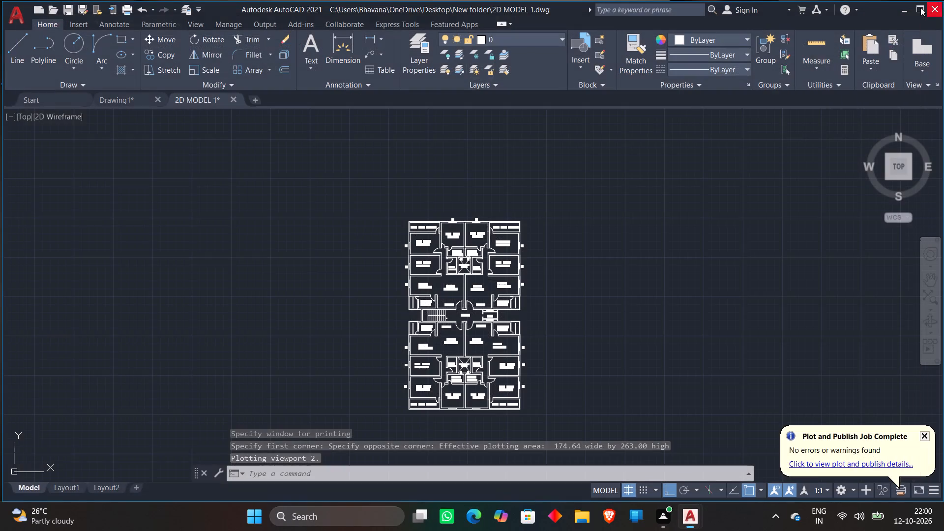
Run LOGFILEOFF to turn off command logging for the drawing session.
type("LO")
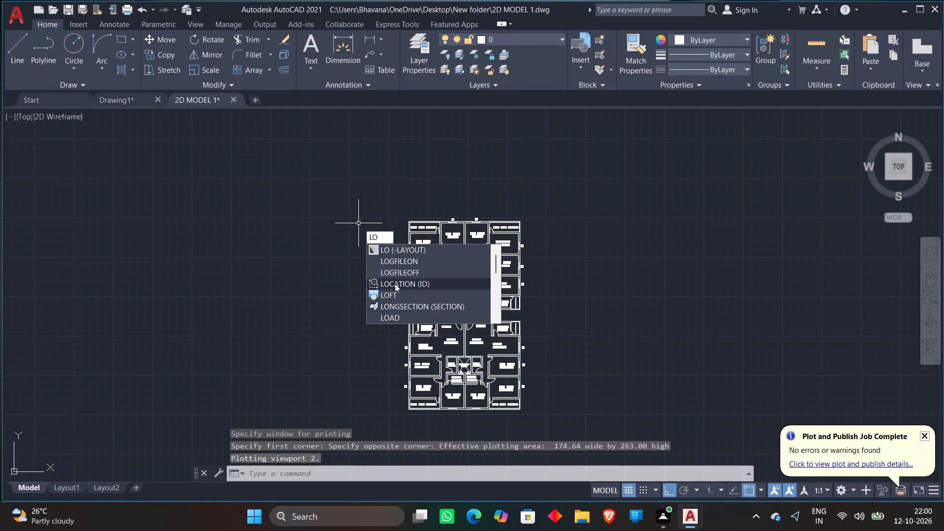
left_click(400, 275)
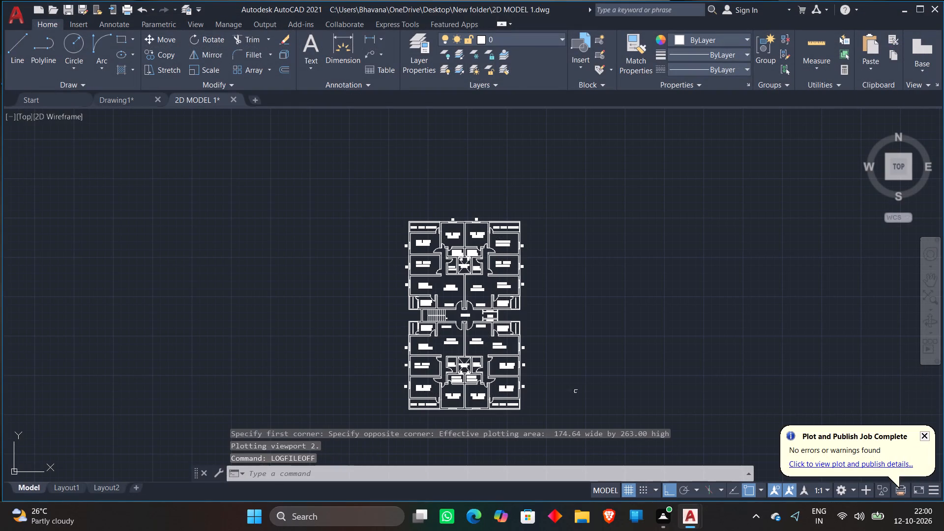